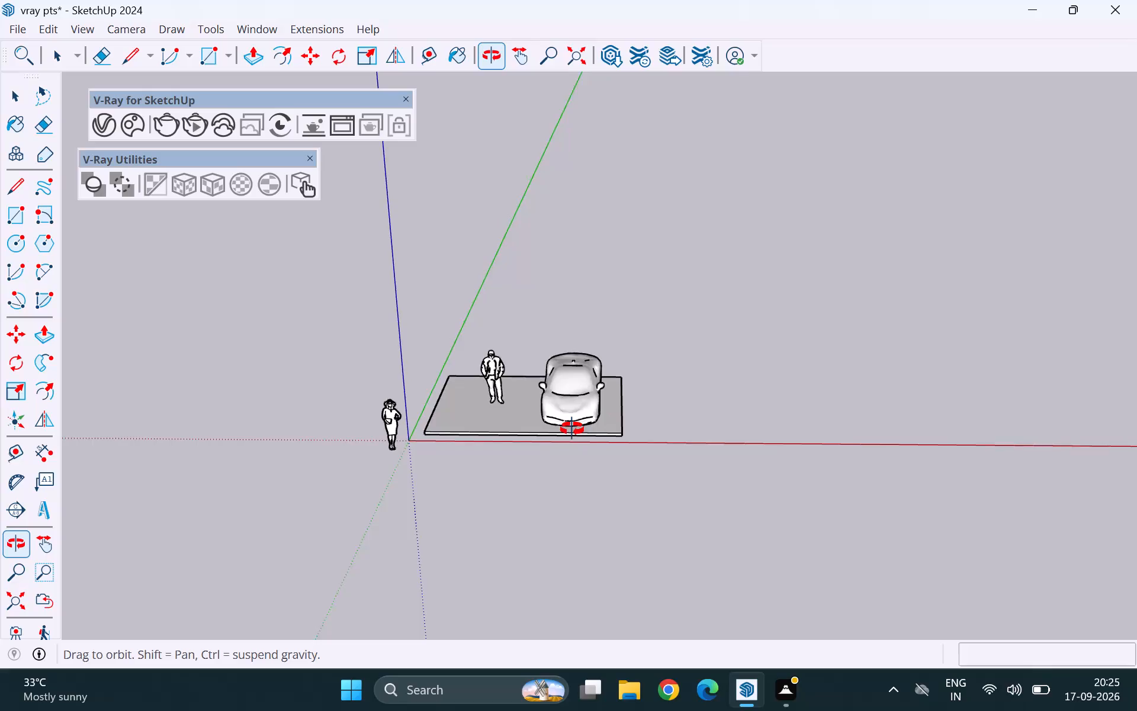
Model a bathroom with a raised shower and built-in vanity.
Scale the floor slab from its rear edge to about 1.52 along the green axis and -2.00 along the blue axis.
scroll(599, 406, "up", 9)
middle_click_drag(776, 459, 774, 459)
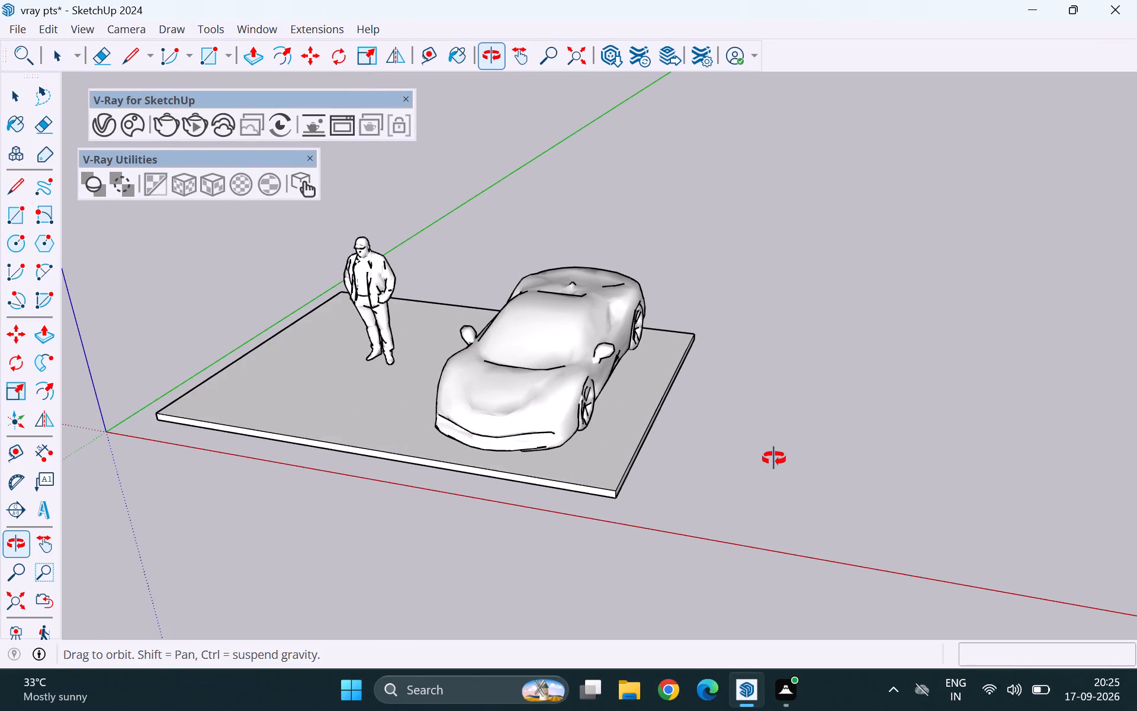
middle_click_drag(774, 459, 478, 418)
middle_click_drag(789, 419, 775, 419)
middle_click_drag(564, 427, 480, 443)
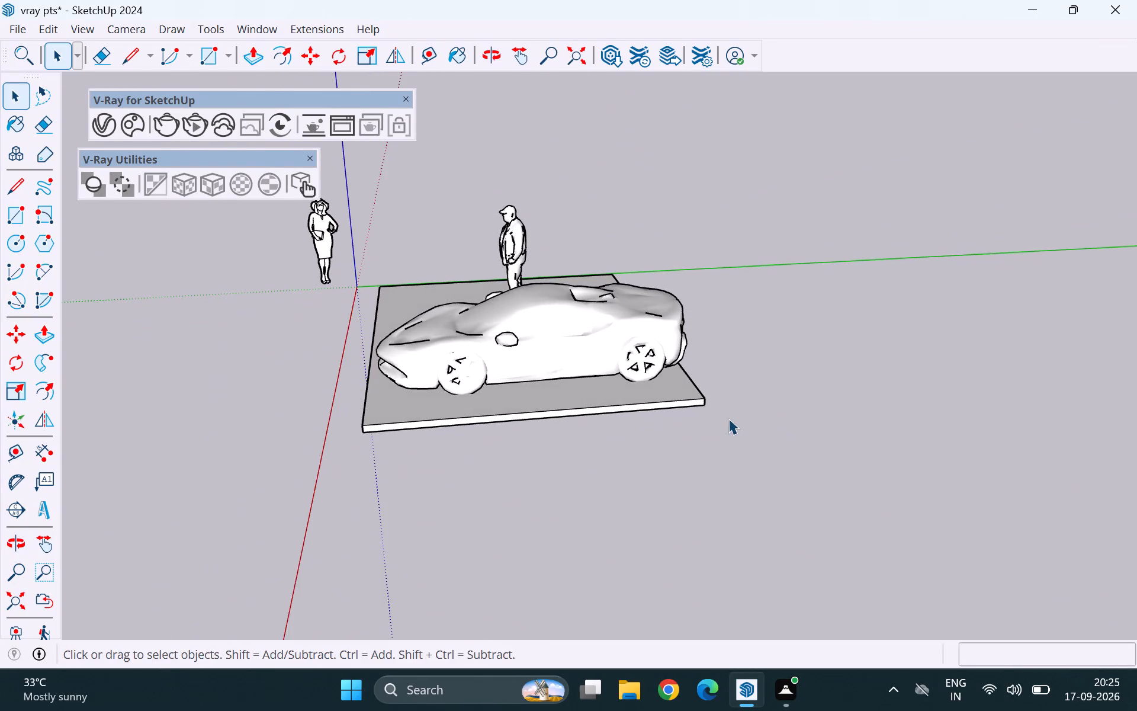
middle_click_drag(727, 418, 596, 435)
scroll(579, 413, "up", 4)
left_click(592, 396)
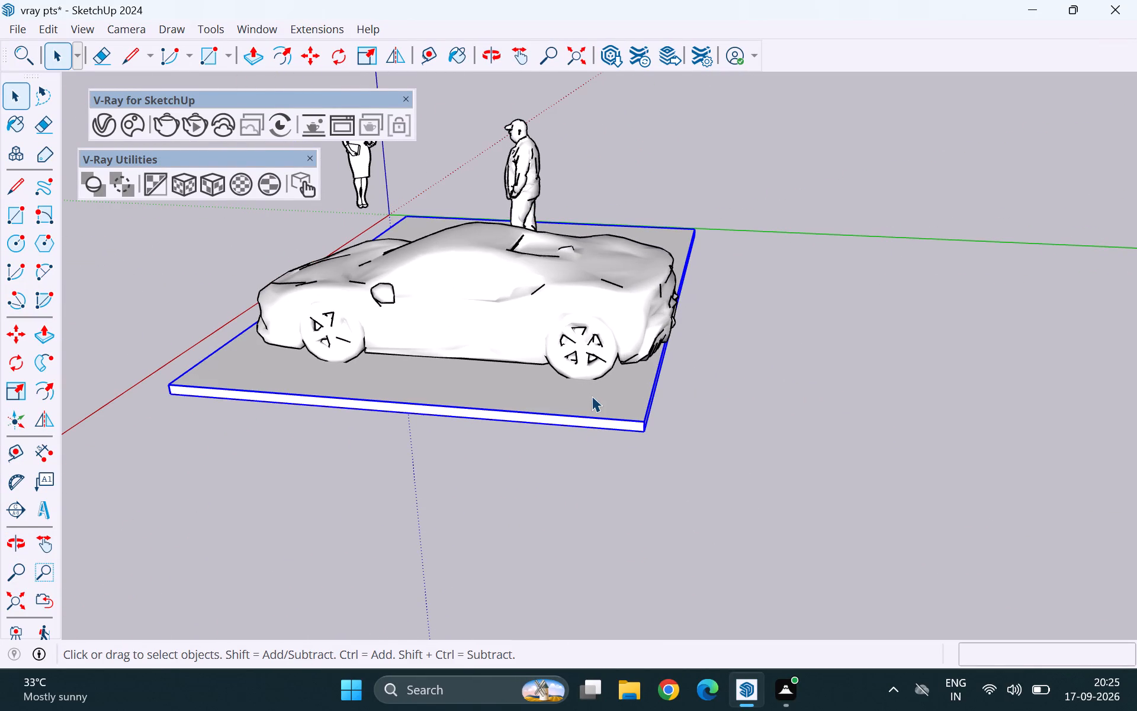
key("s")
middle_click_drag(719, 318, 467, 390)
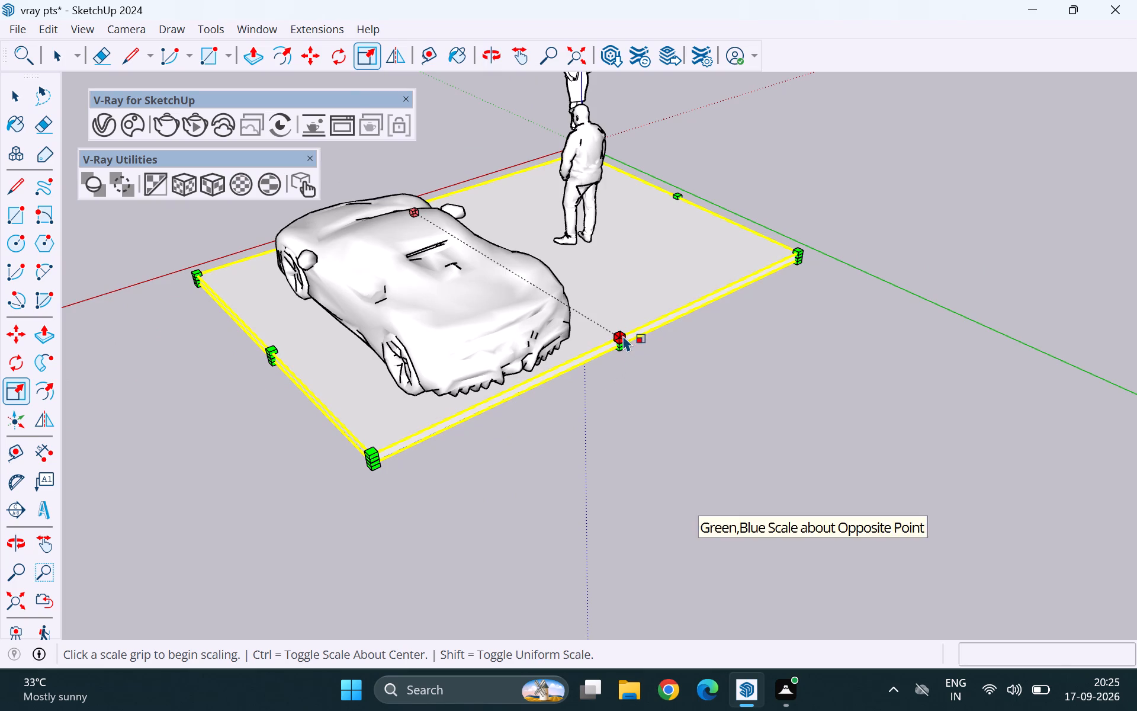
left_click_drag(623, 335, 680, 414)
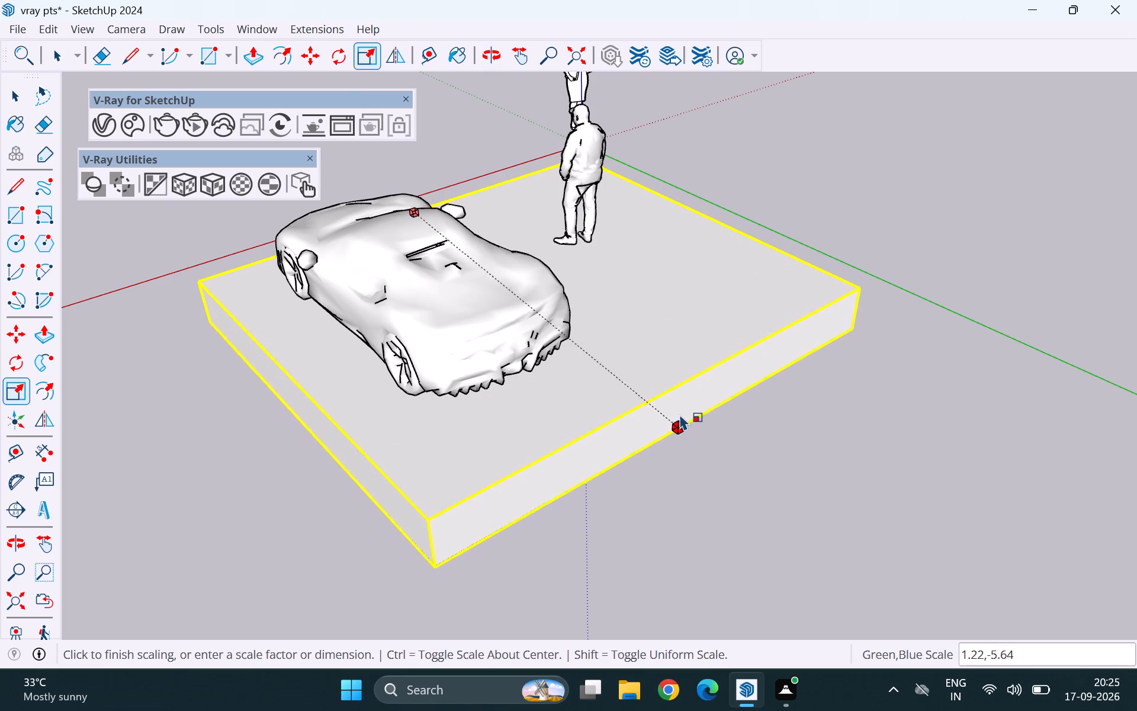
left_click_drag(680, 414, 712, 415)
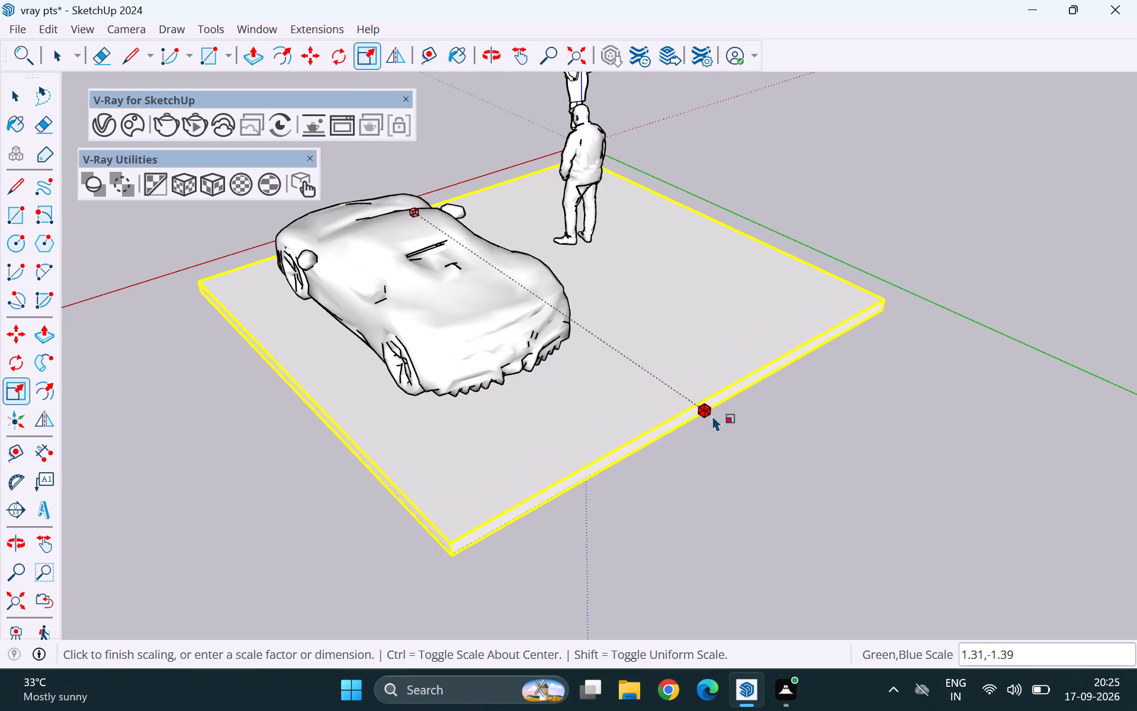
left_click_drag(712, 415, 778, 463)
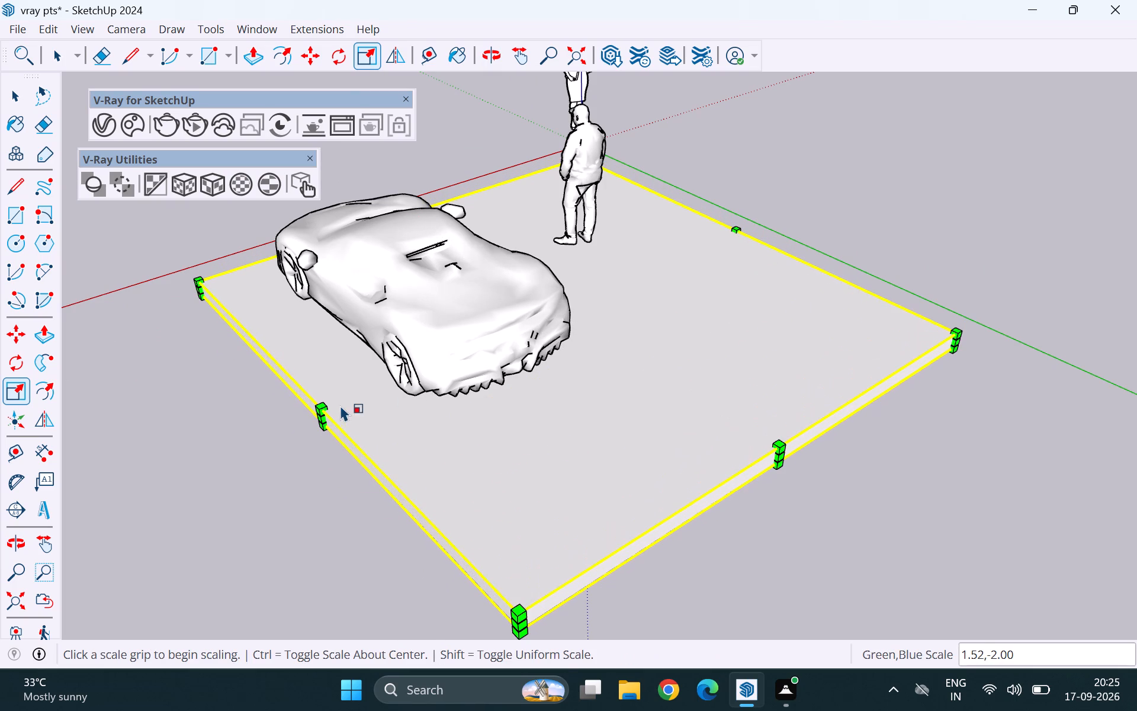
Scale the floor slab from its car-side edge to about 1.29 along the red axis and 0.61 along the blue axis.
left_click_drag(319, 403, 201, 470)
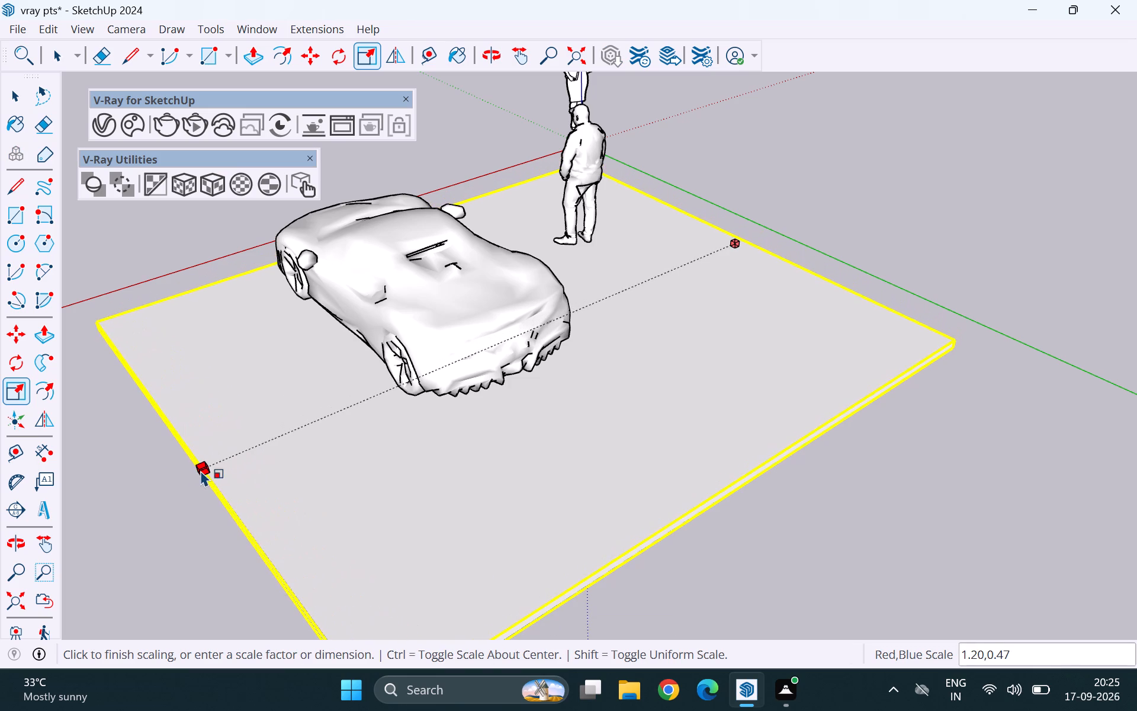
left_click_drag(201, 470, 143, 493)
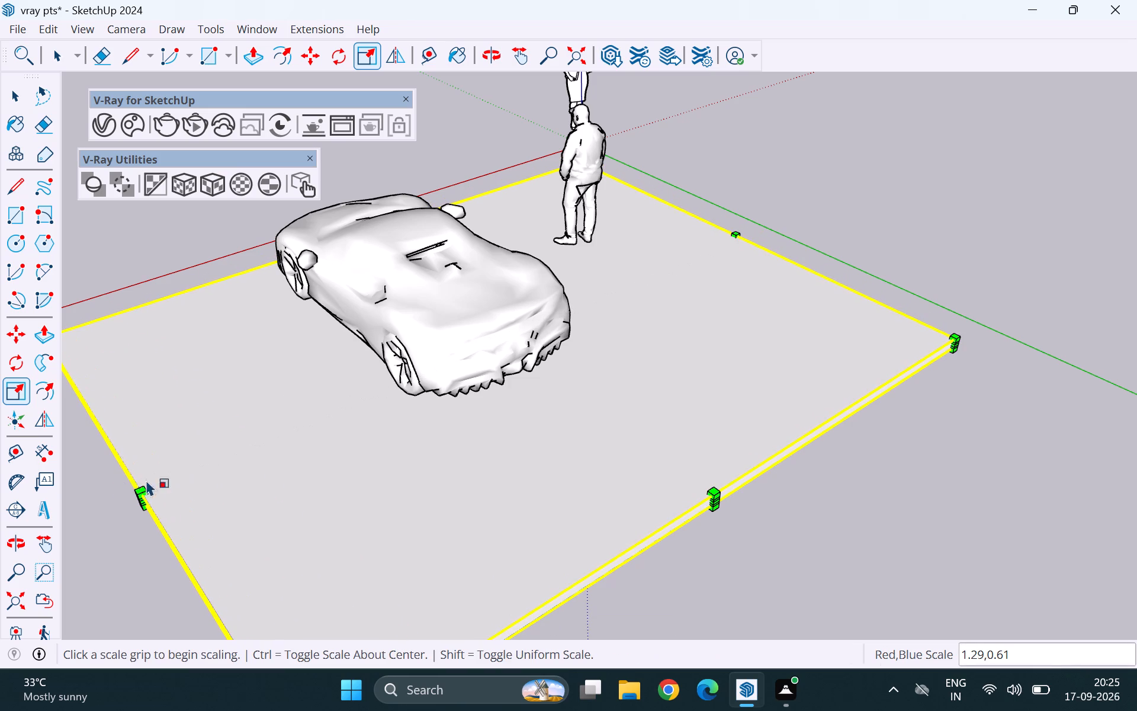
key("space")
scroll(420, 422, "down", 9)
left_click(741, 261)
Move the car about 5' 4 1/4" toward the rear of the slab along the green axis.
scroll(310, 334, "down", 5)
middle_click_drag(277, 366, 704, 414)
scroll(374, 313, "down", 3)
middle_click_drag(444, 401, 702, 369)
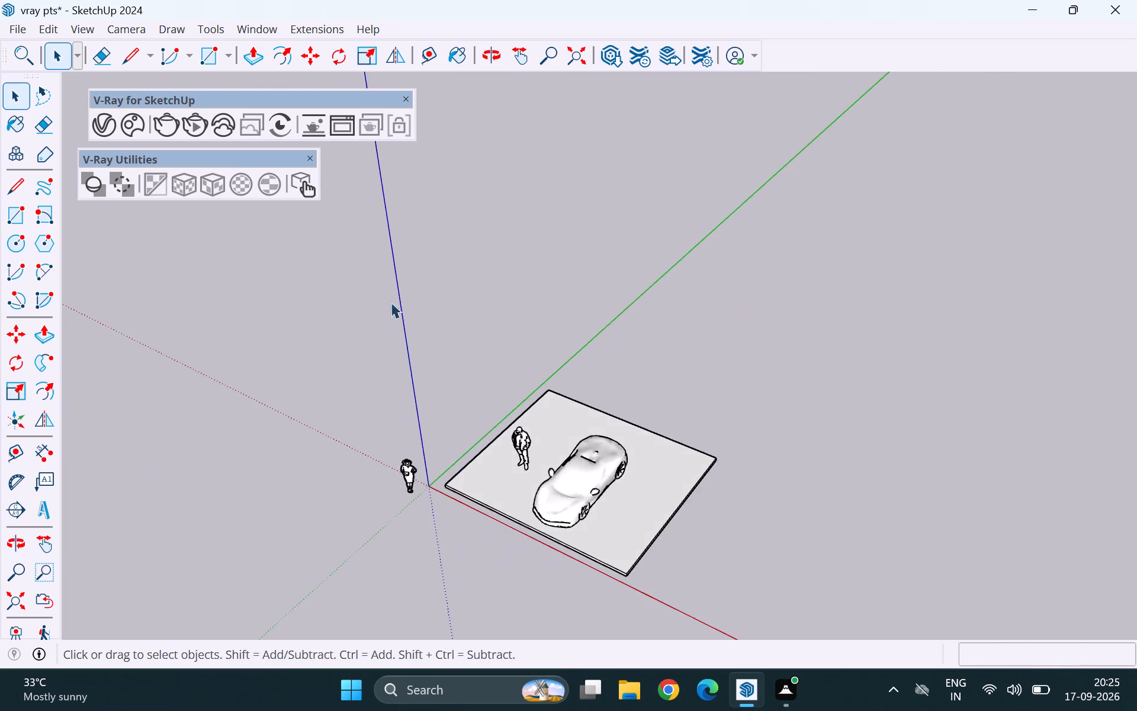
scroll(368, 294, "down", 5)
middle_click_drag(528, 383, 680, 365)
scroll(570, 491, "up", 12)
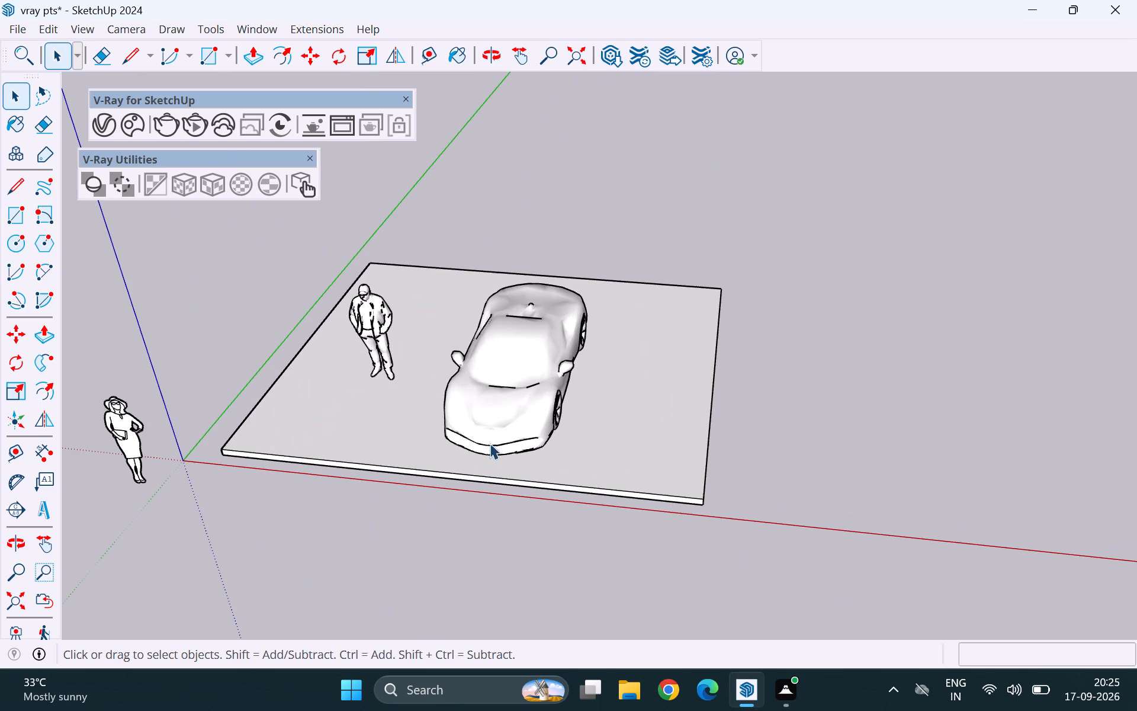
left_click(498, 425)
key("m")
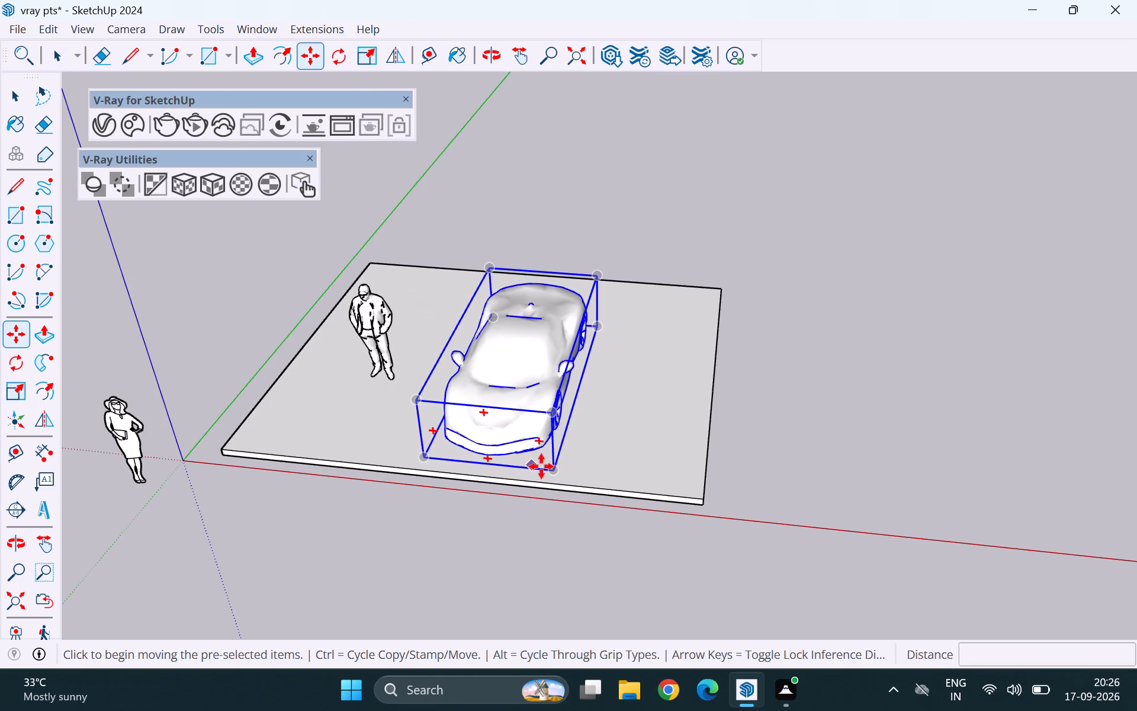
left_click_drag(552, 469, 582, 424)
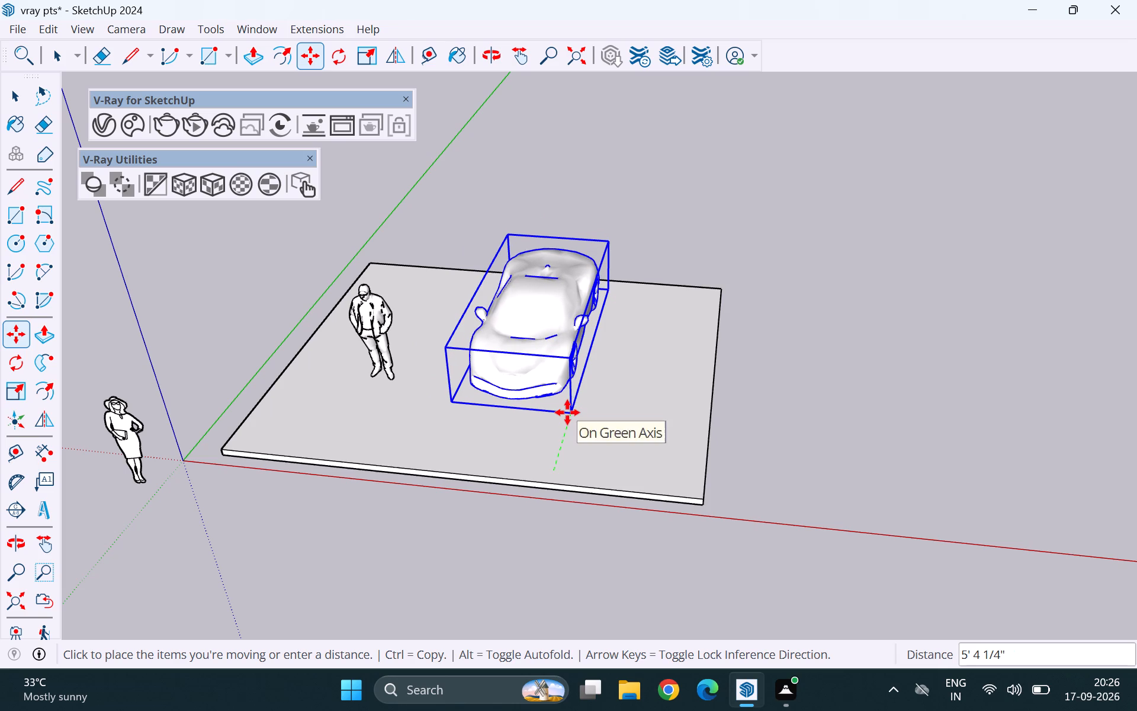
left_click(567, 412)
key("space")
key("space")
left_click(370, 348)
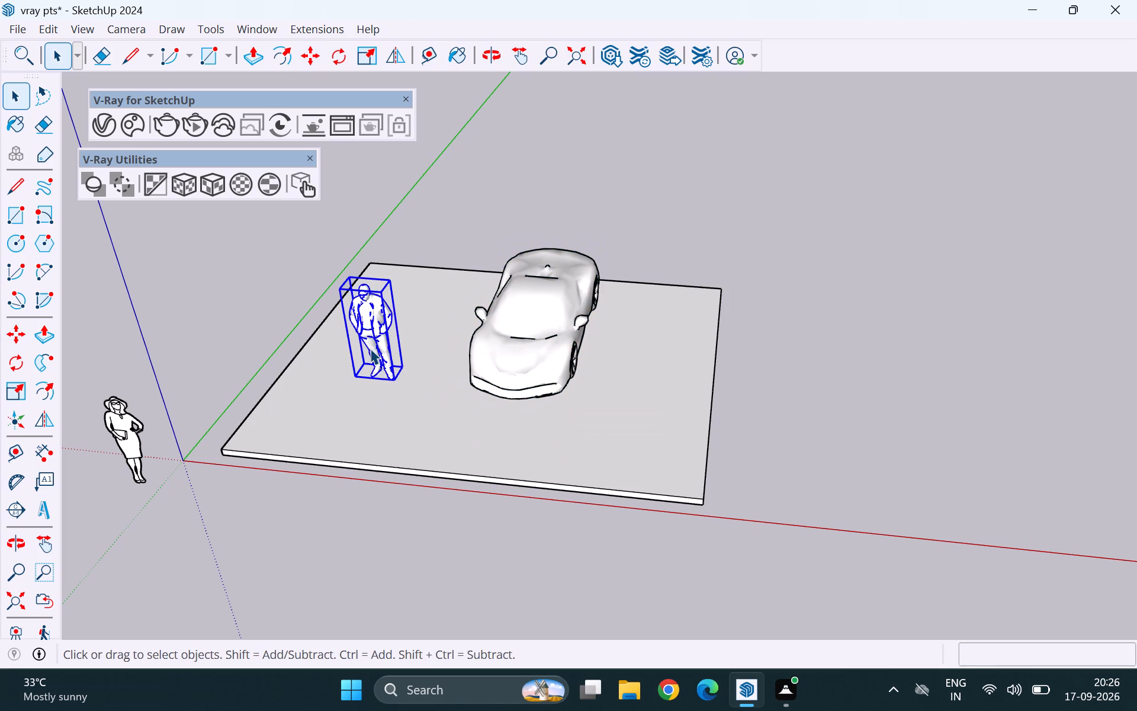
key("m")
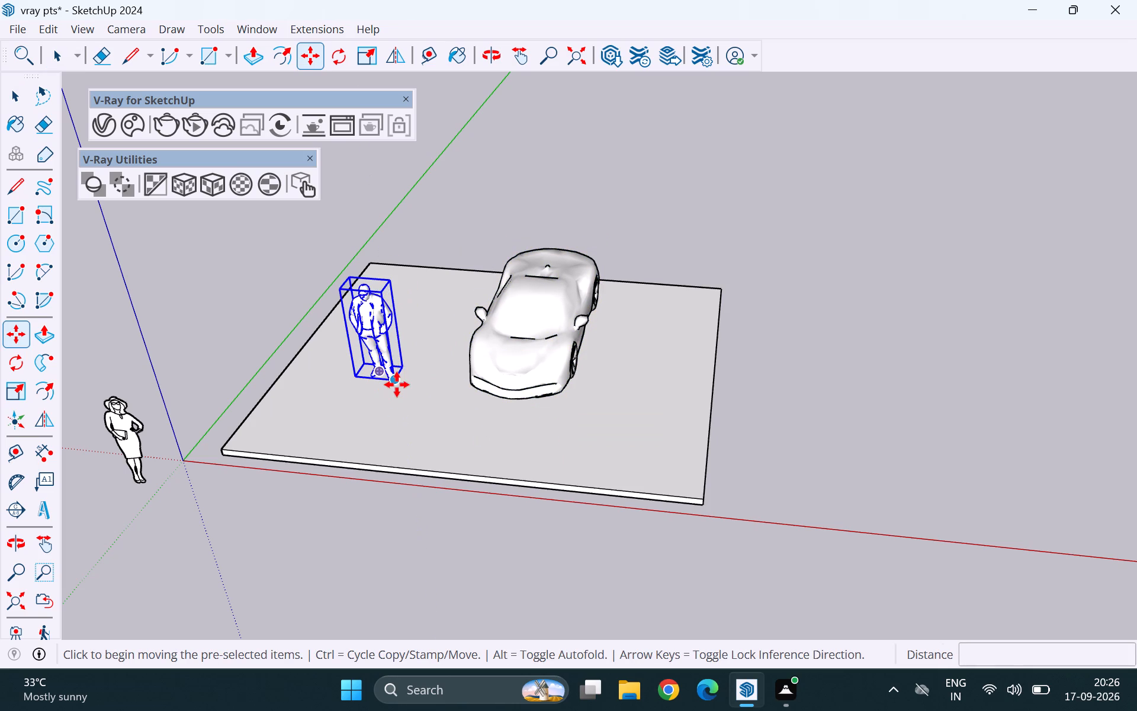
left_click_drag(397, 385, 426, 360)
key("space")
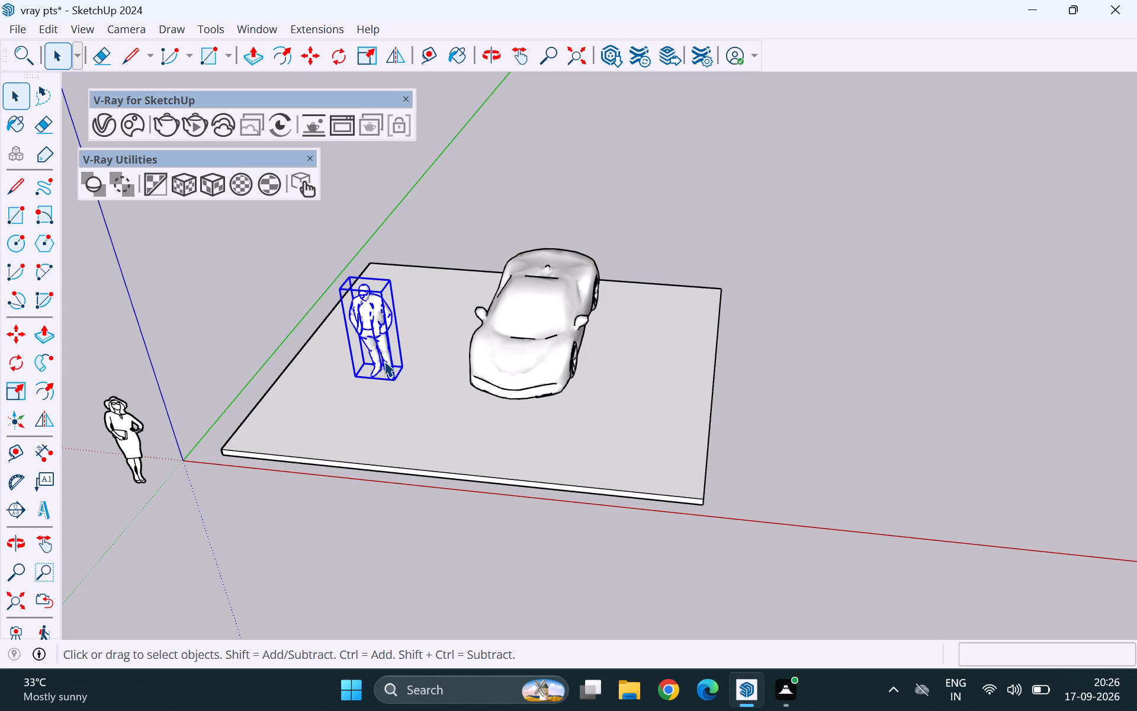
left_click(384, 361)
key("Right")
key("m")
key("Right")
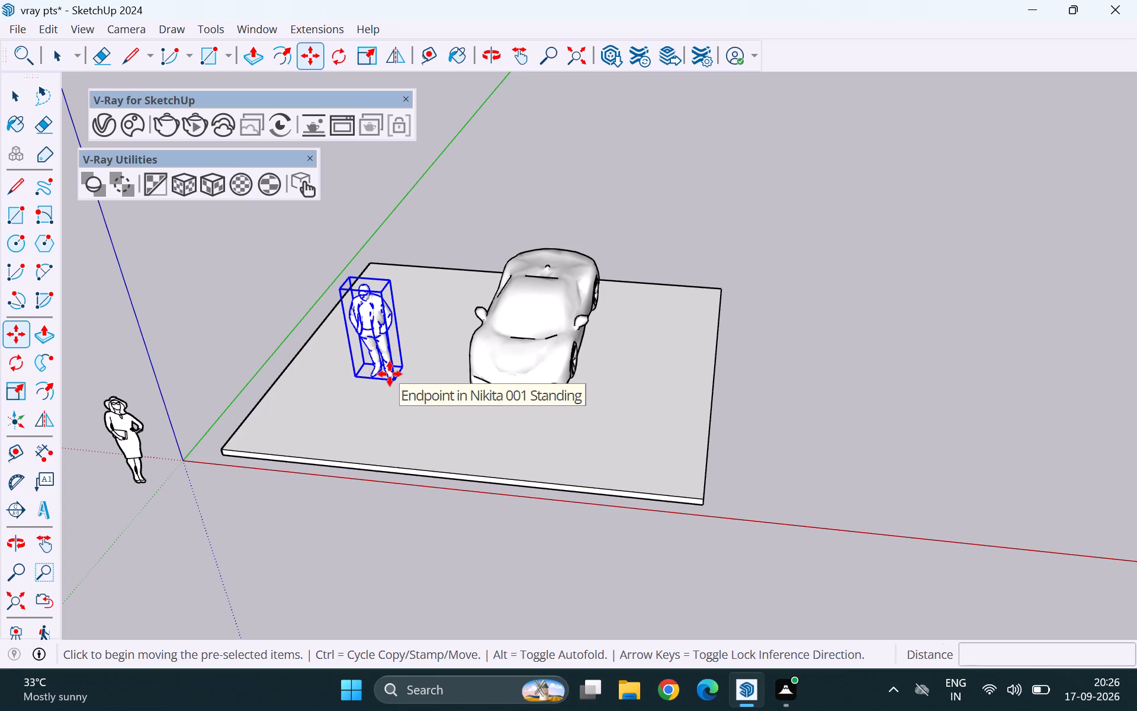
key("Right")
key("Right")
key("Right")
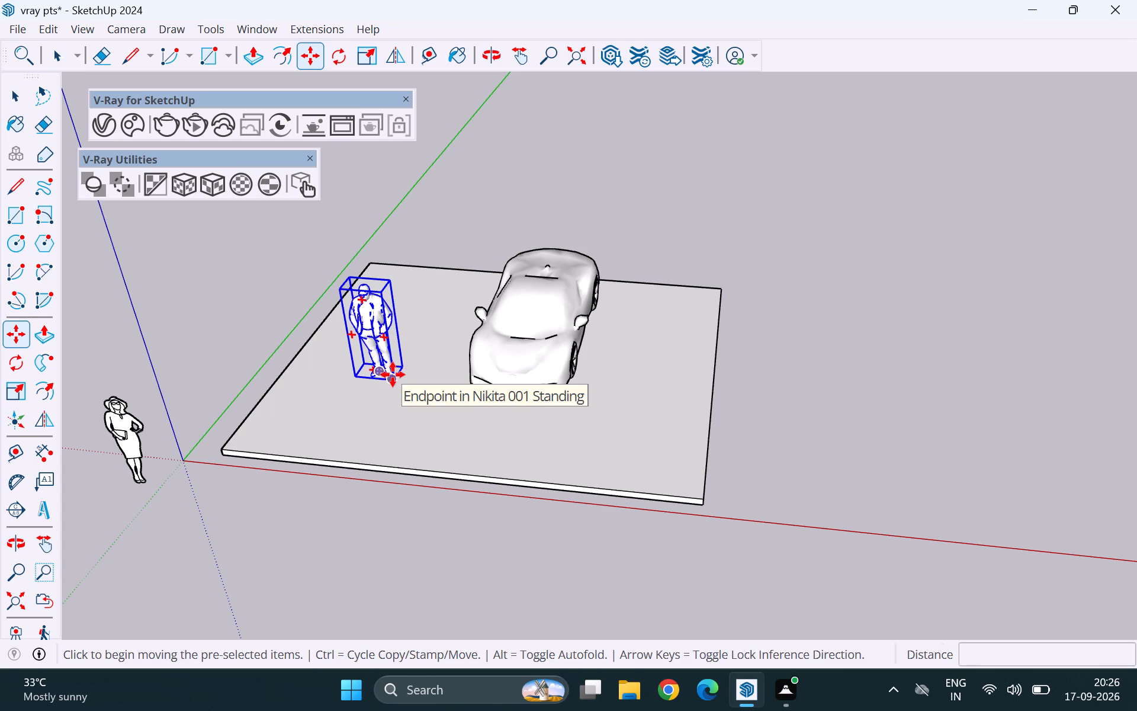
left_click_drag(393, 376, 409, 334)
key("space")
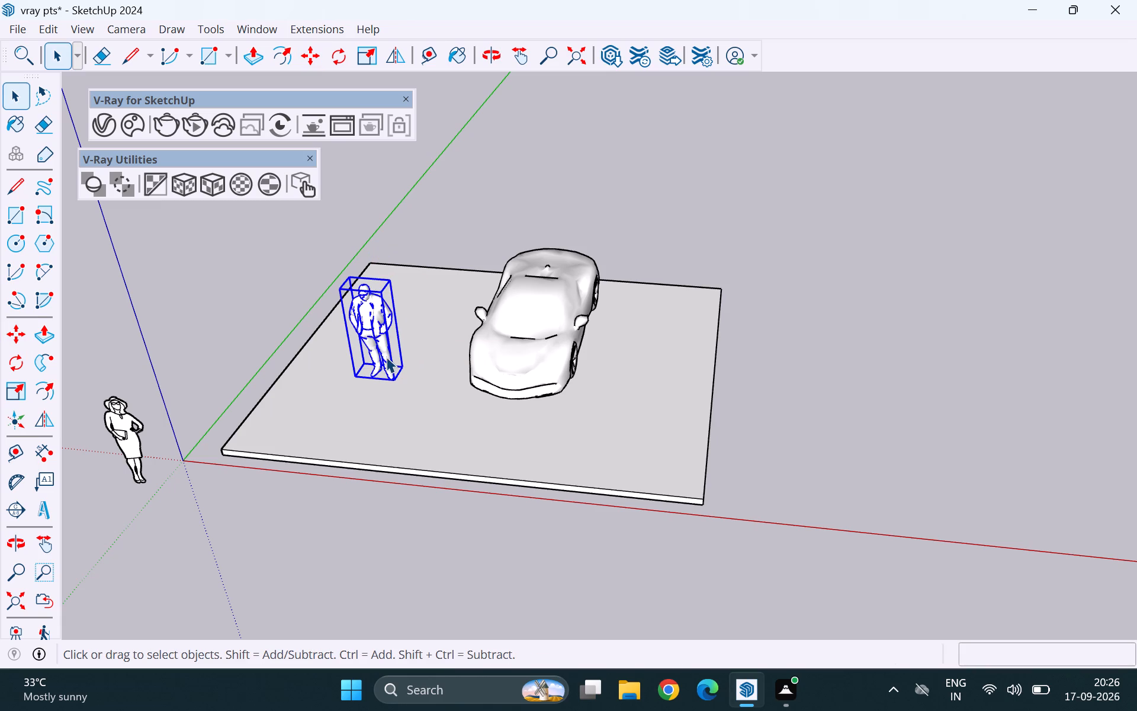
Move the standing man toward the rear of the slab, locked to the green axis.
key("m")
scroll(403, 366, "up", 9)
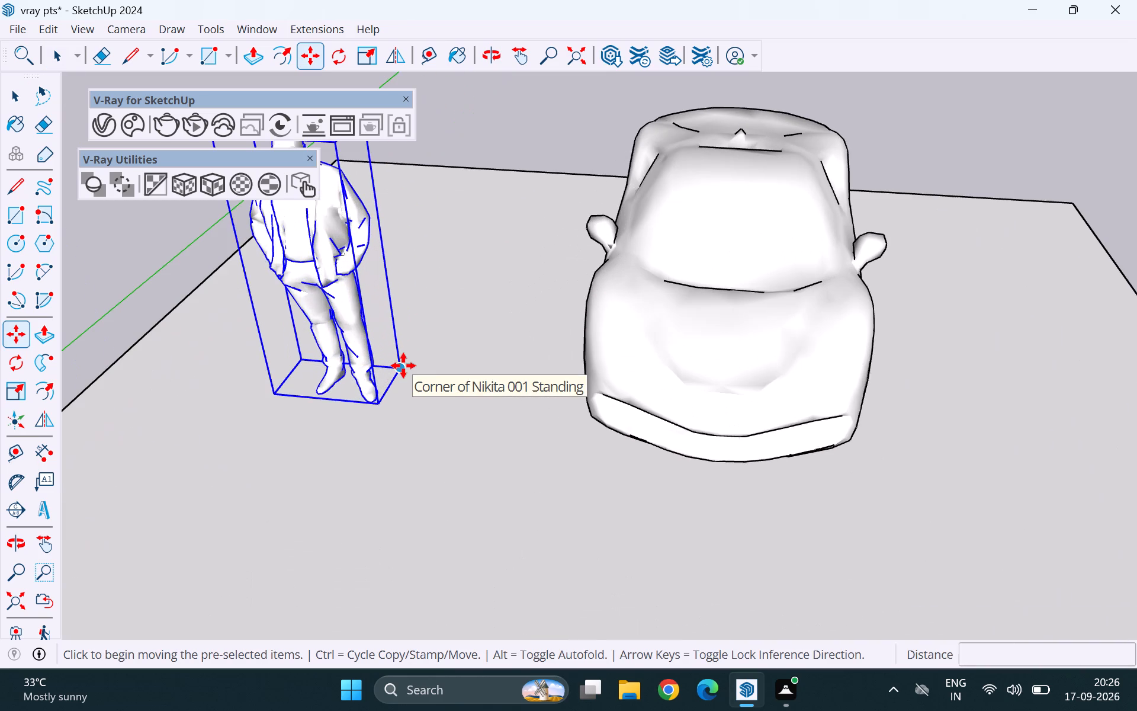
left_click_drag(404, 367, 410, 350)
key("Left")
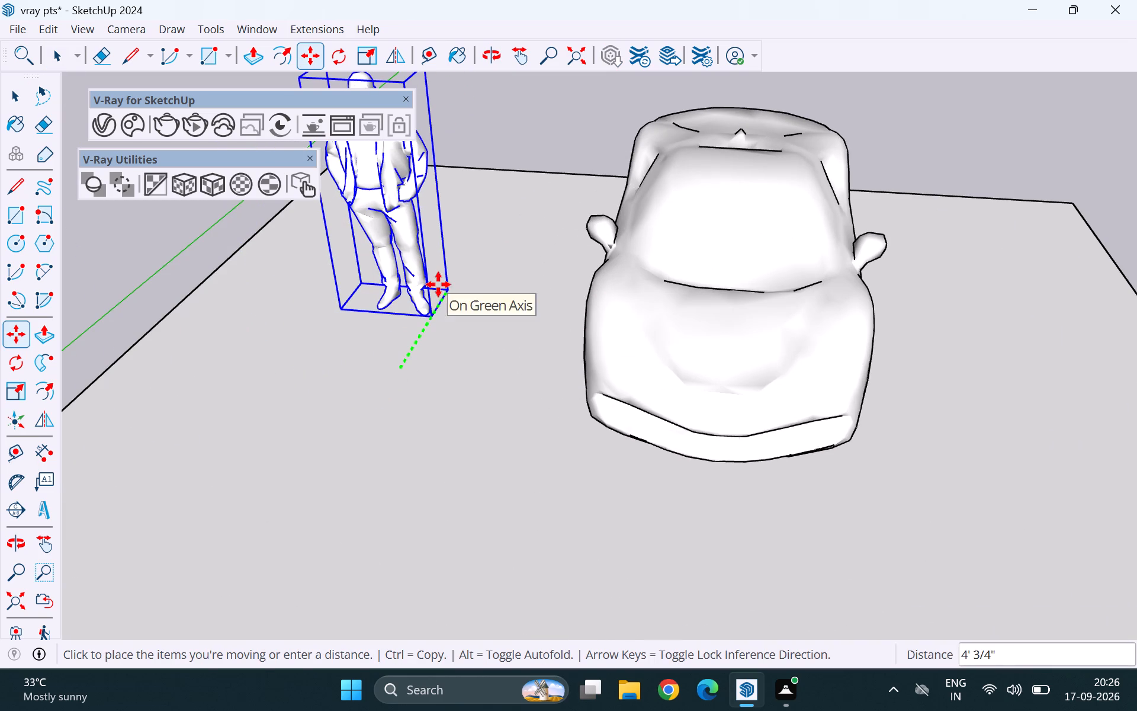
left_click(448, 271)
key("space")
scroll(462, 308, "down", 2)
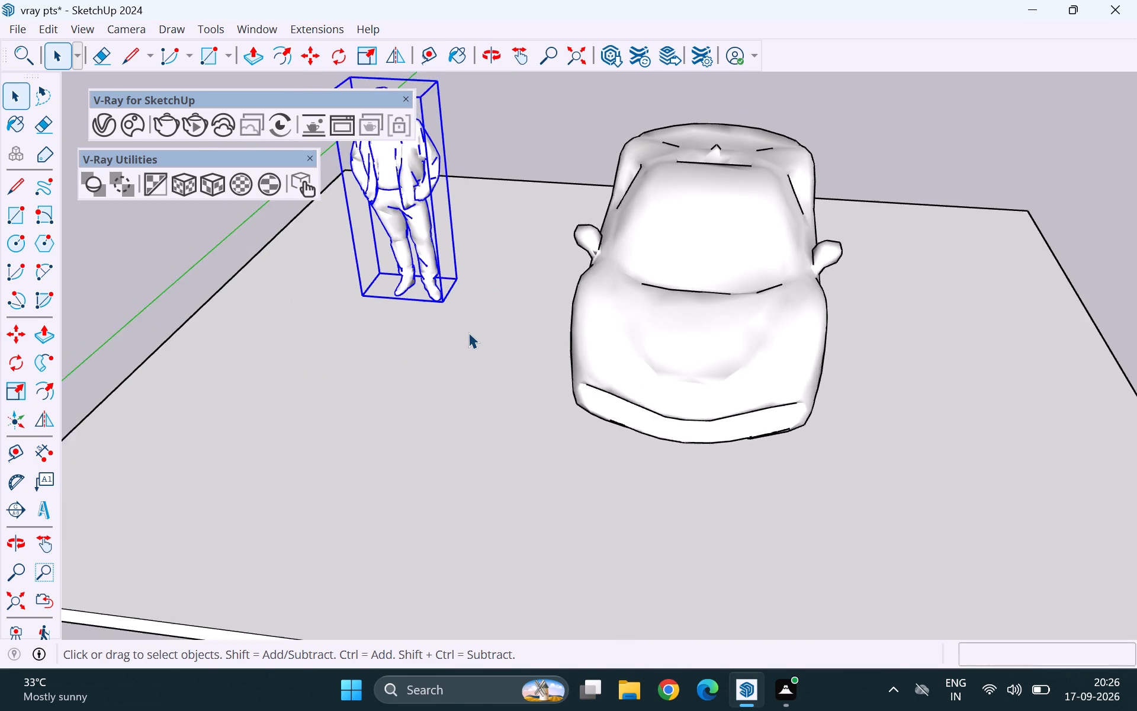
scroll(468, 332, "down", 11)
left_click(547, 195)
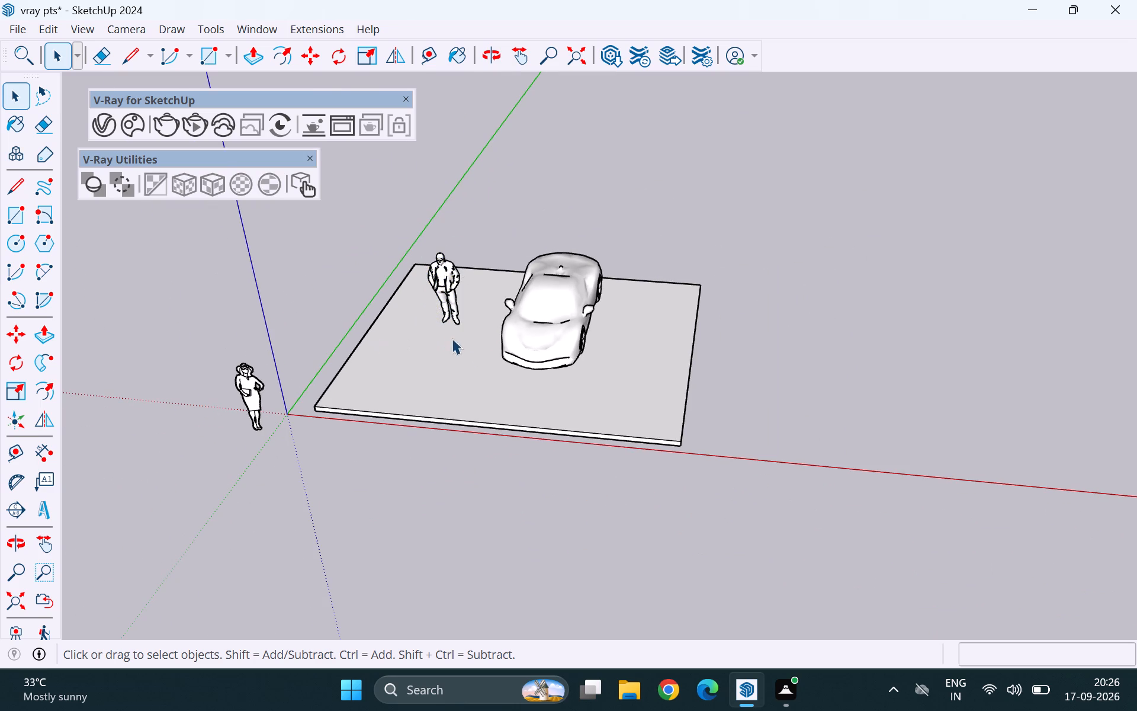
Inside the slab group, draw a strip about 11 1/8" by 23' 8 1/4" along the full edge beside the standing man.
middle_click_drag(461, 339, 551, 402)
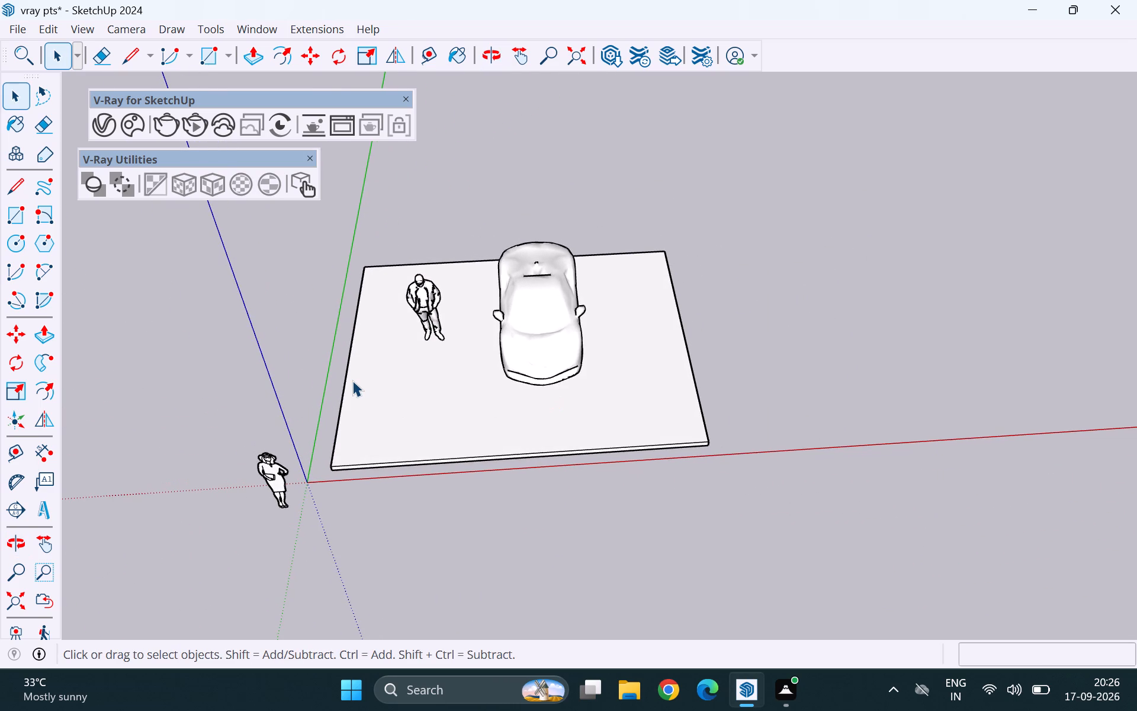
double_click(352, 380)
scroll(351, 377, "up", 11)
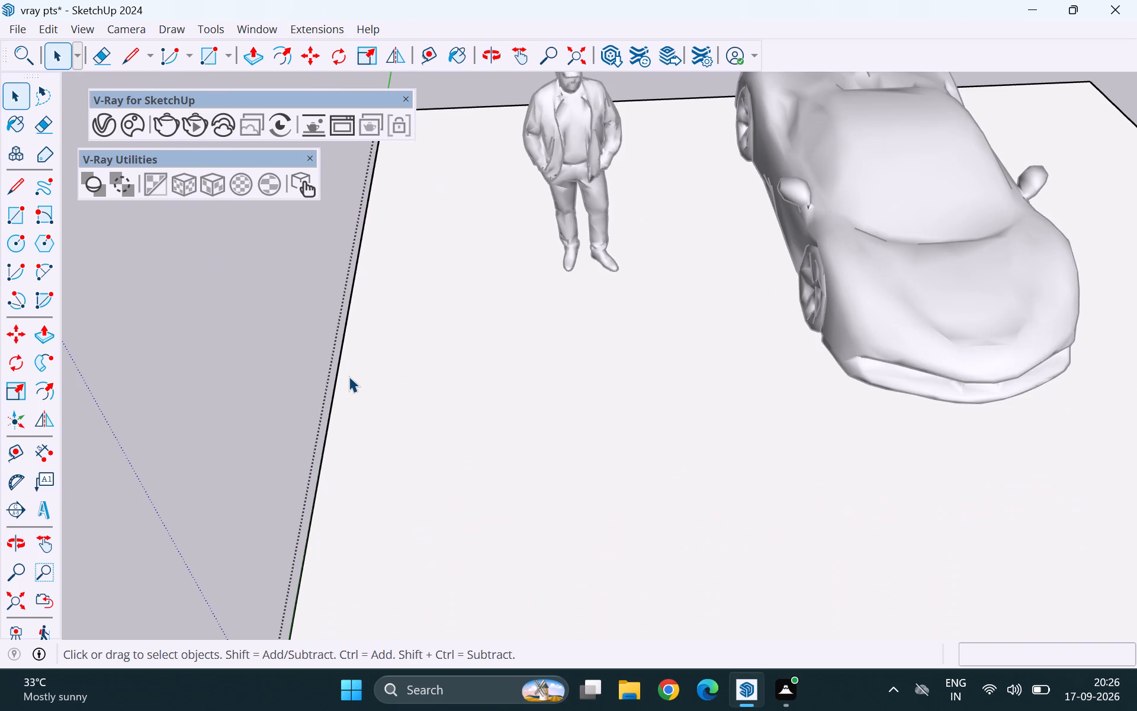
scroll(358, 390, "down", 5)
key("r")
left_click(378, 192)
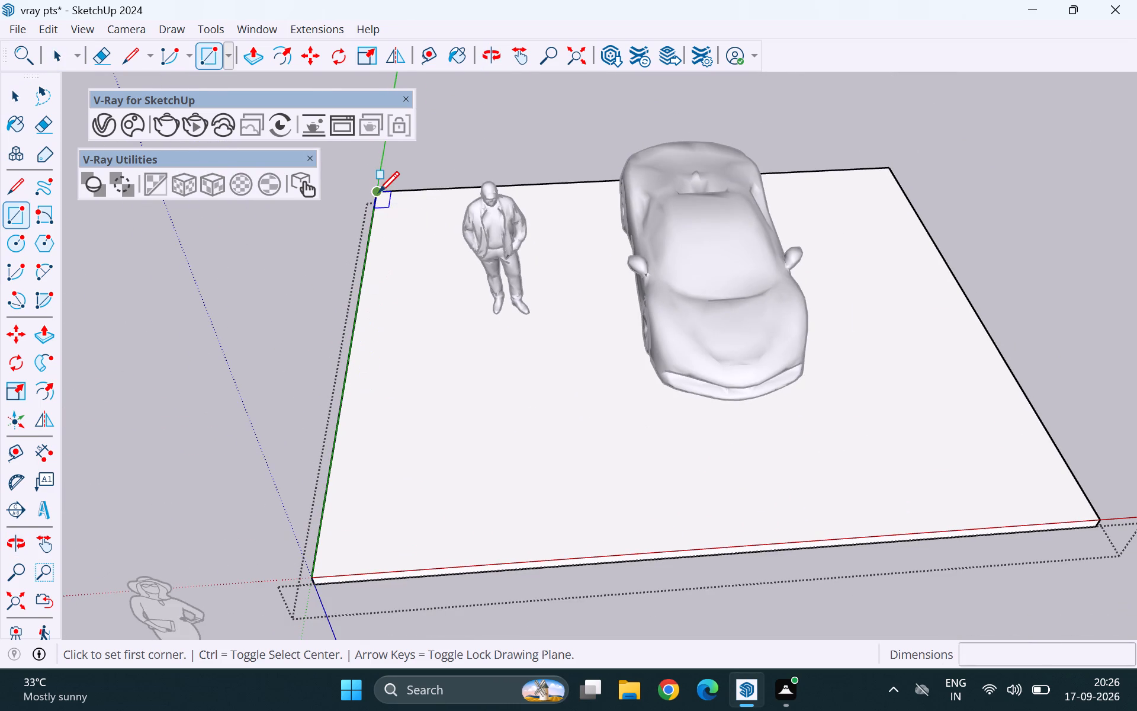
left_click(339, 573)
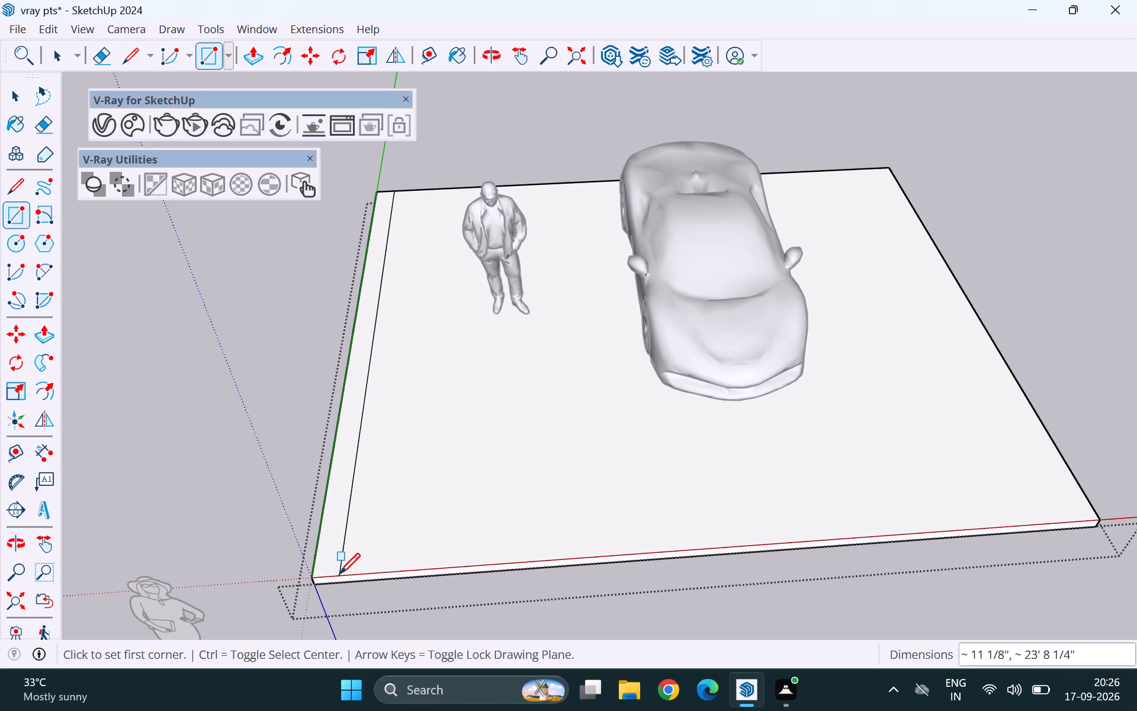
Push/Pull the edge strip up 10' to form a wall, and leave the slab group.
key("p")
left_click(325, 540)
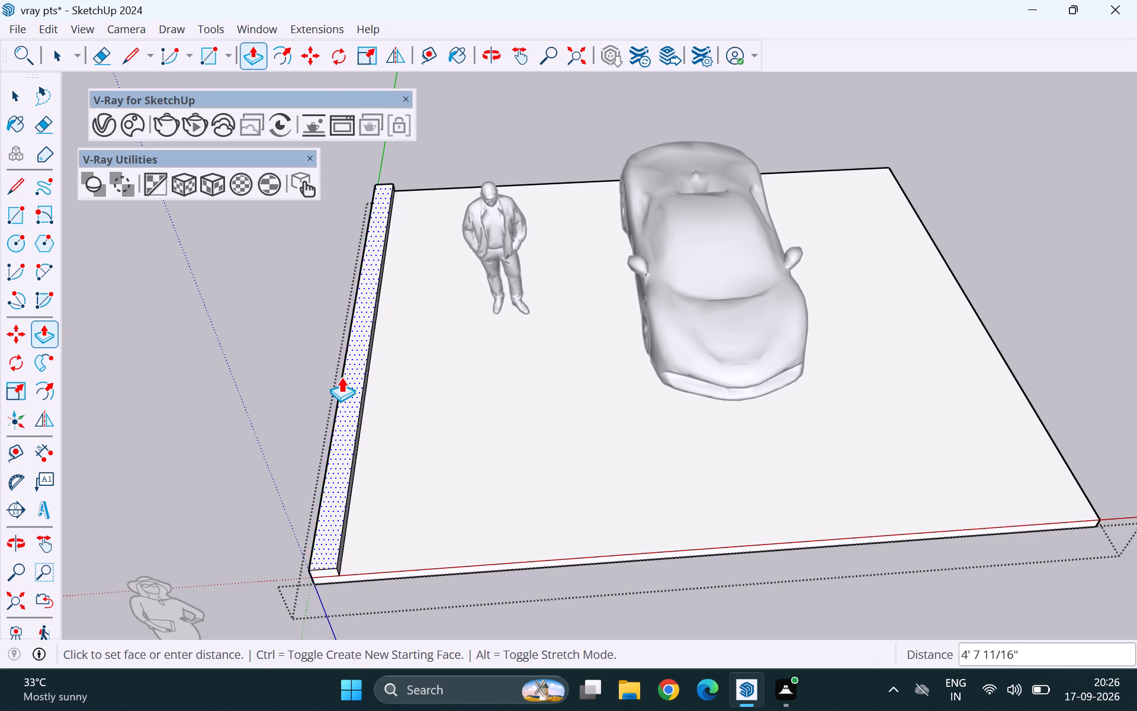
key("1")
type("0'")
key("Return")
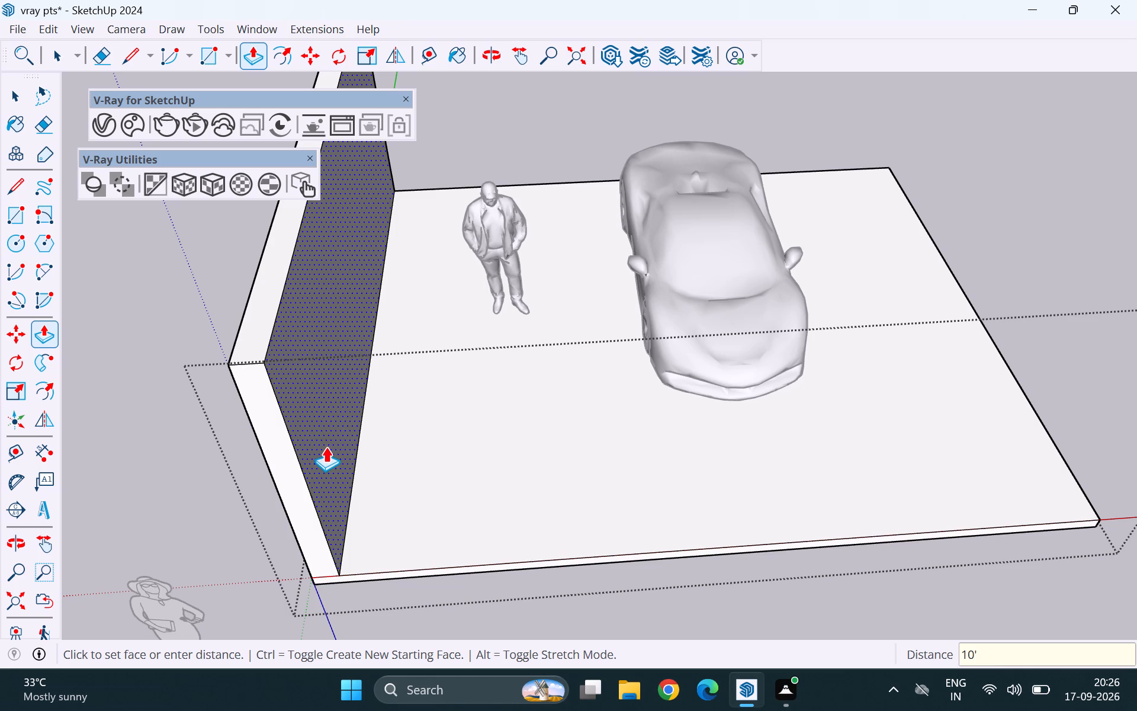
key("space")
scroll(326, 447, "down", 10)
left_click(690, 214)
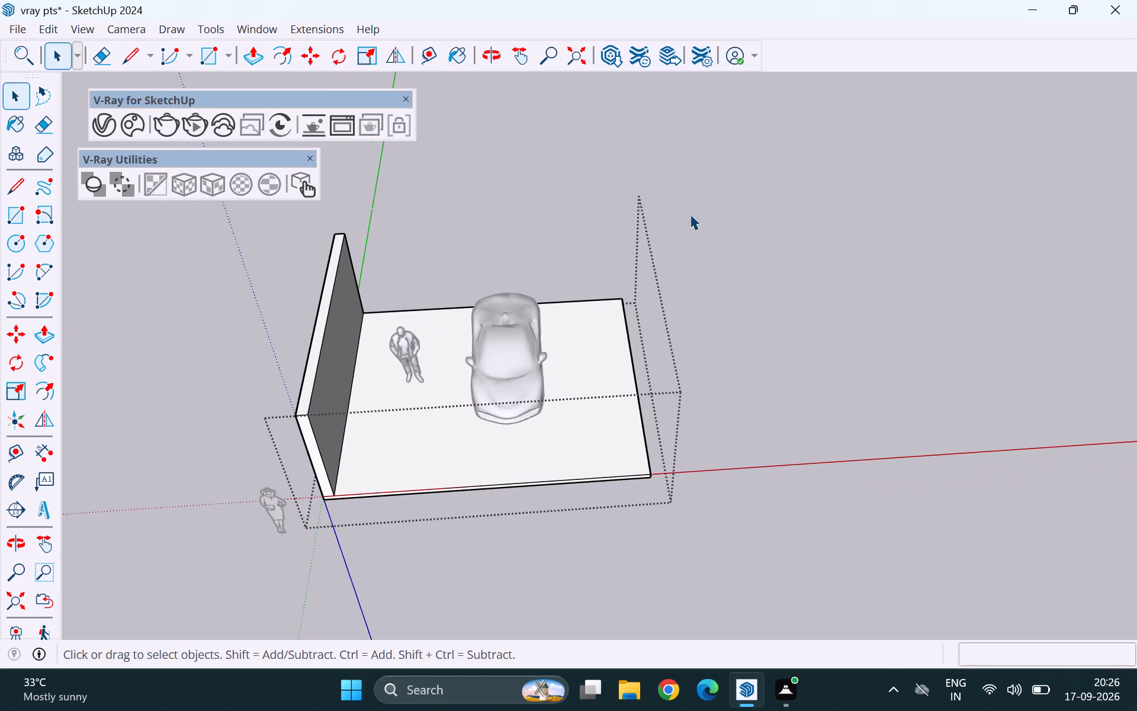
left_click(325, 375)
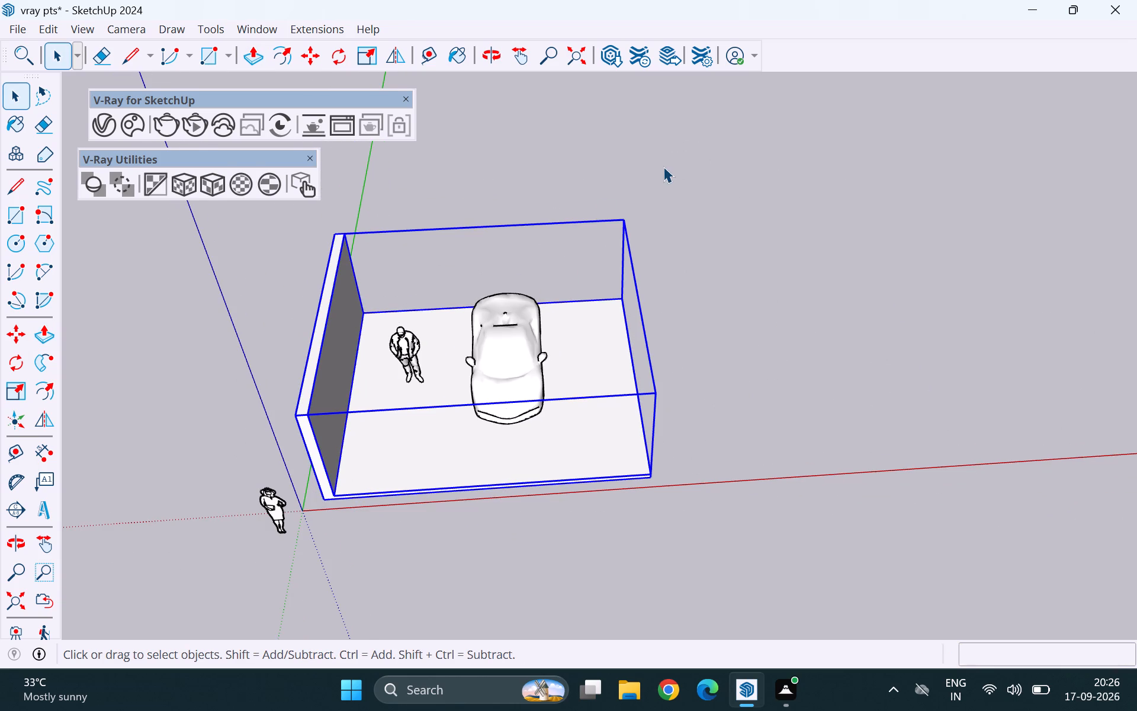
left_click(663, 166)
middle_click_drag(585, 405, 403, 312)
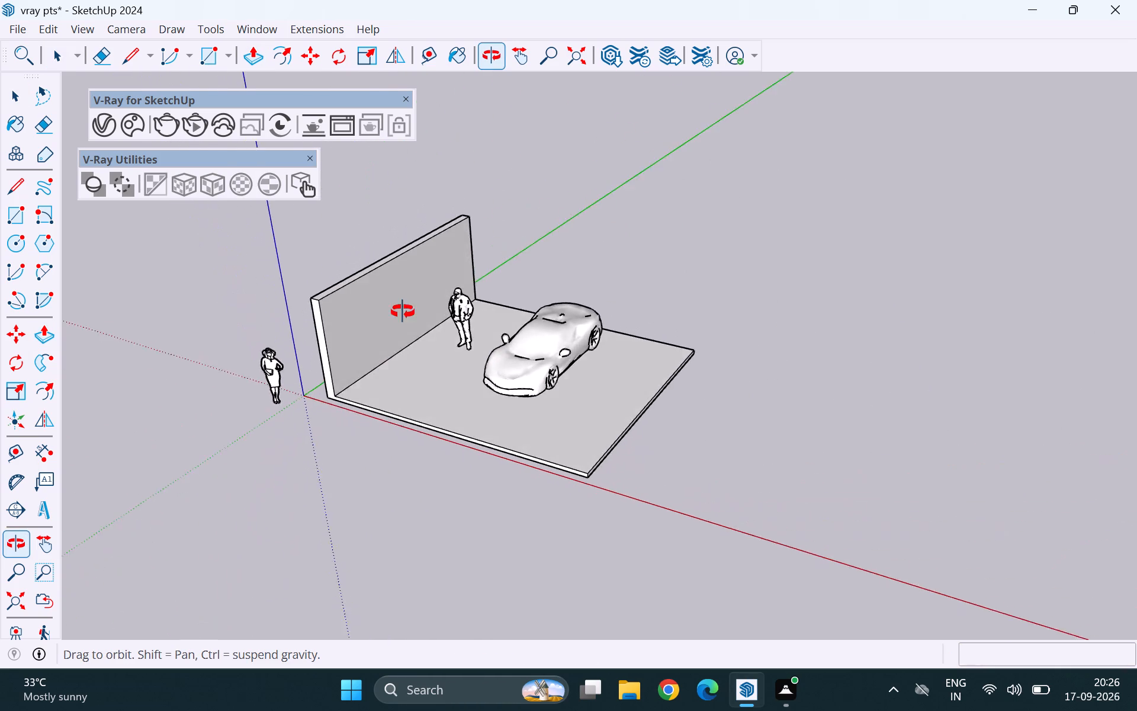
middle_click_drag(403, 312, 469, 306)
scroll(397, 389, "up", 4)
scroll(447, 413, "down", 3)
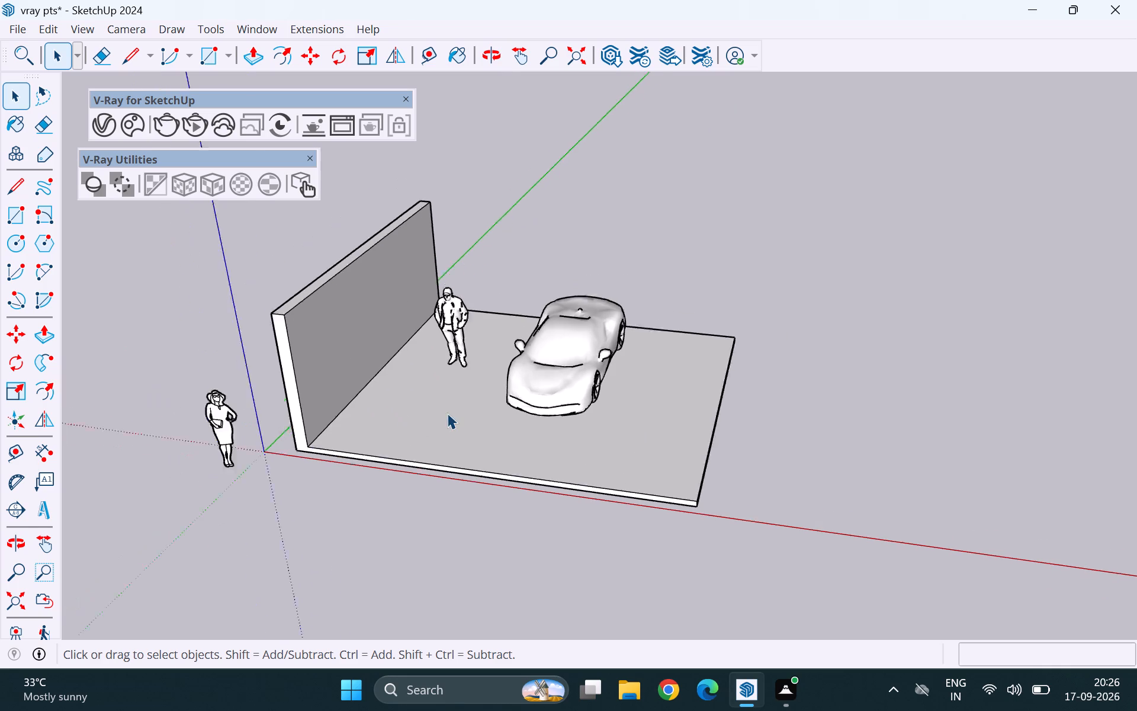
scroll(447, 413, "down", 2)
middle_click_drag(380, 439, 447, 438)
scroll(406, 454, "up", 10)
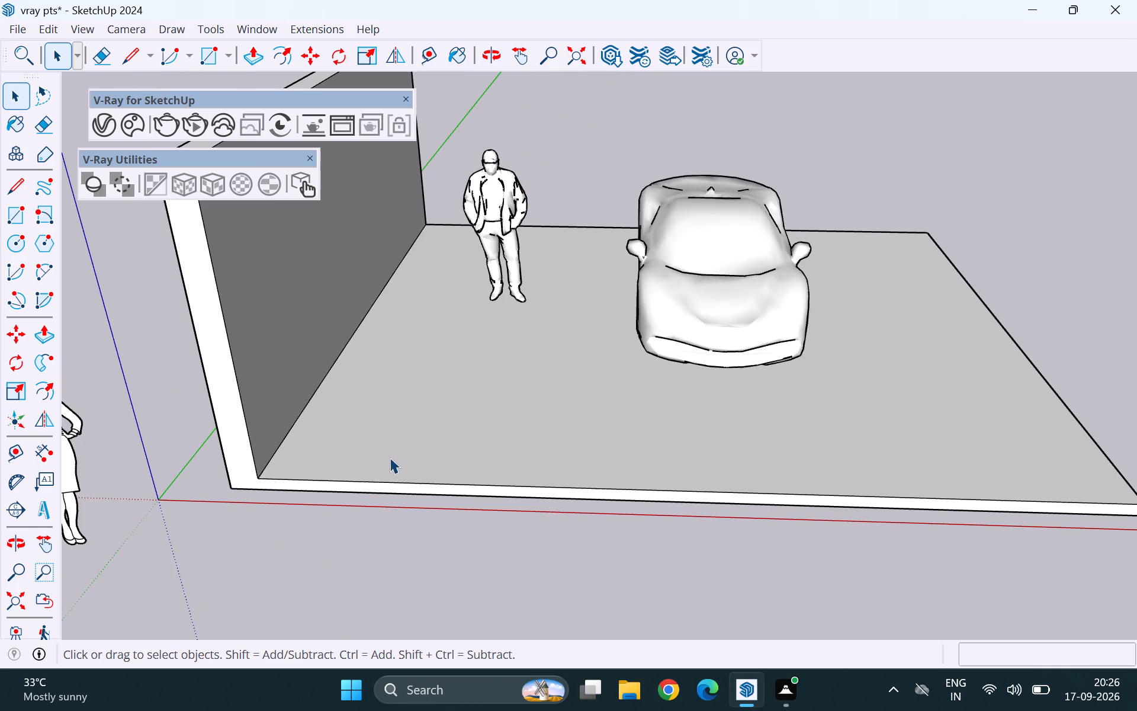
Draw a thin rectangle about 8' by 8 11/16" on the slab near its front edge.
key("r")
left_click_drag(354, 449, 360, 447)
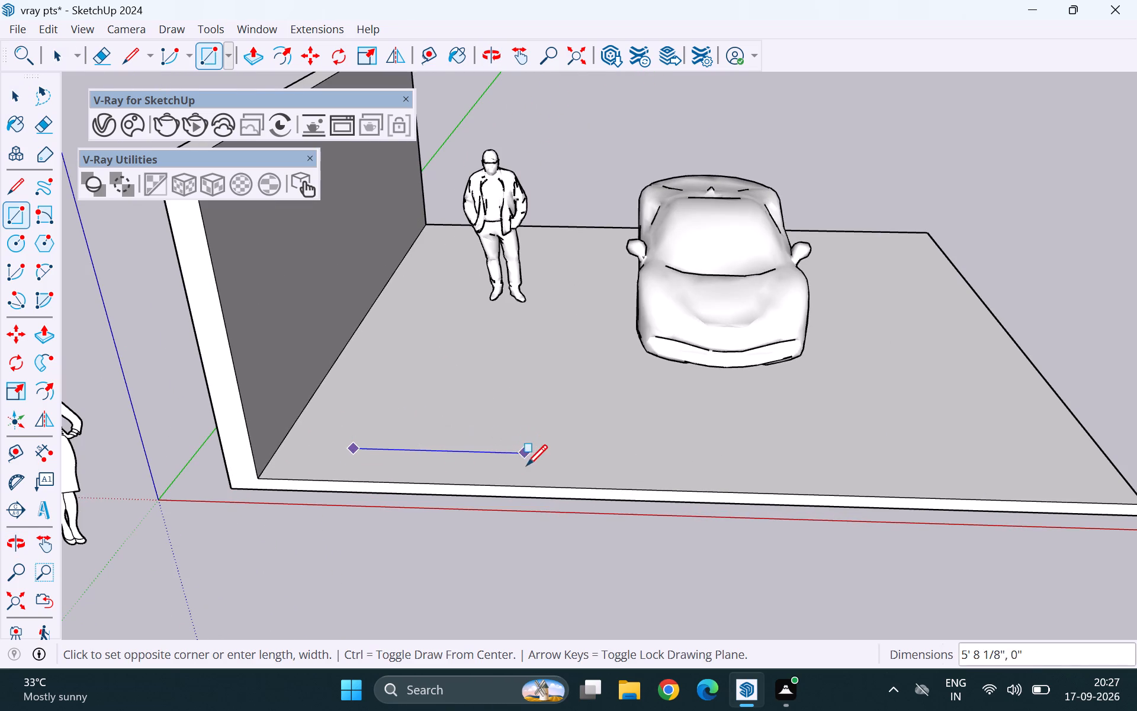
left_click(599, 467)
Push/Pull the thin rectangle up about 7' 4 7/16" to form an upright panel.
key("p")
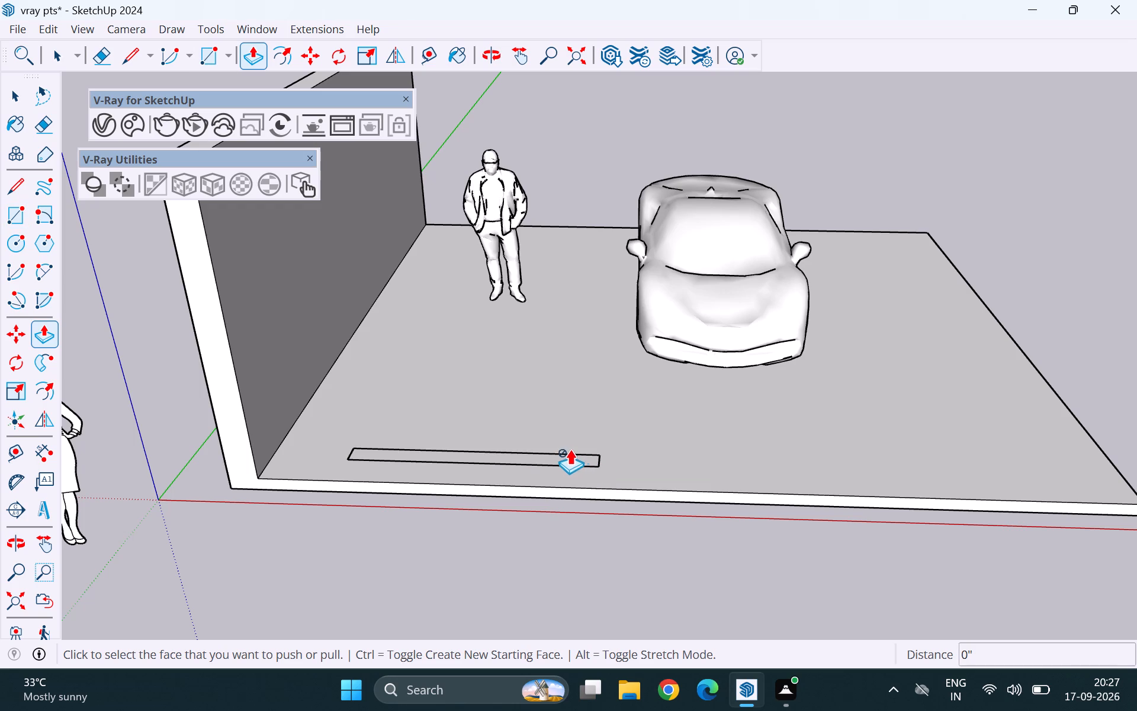
scroll(557, 454, "up", 4)
left_click(556, 455)
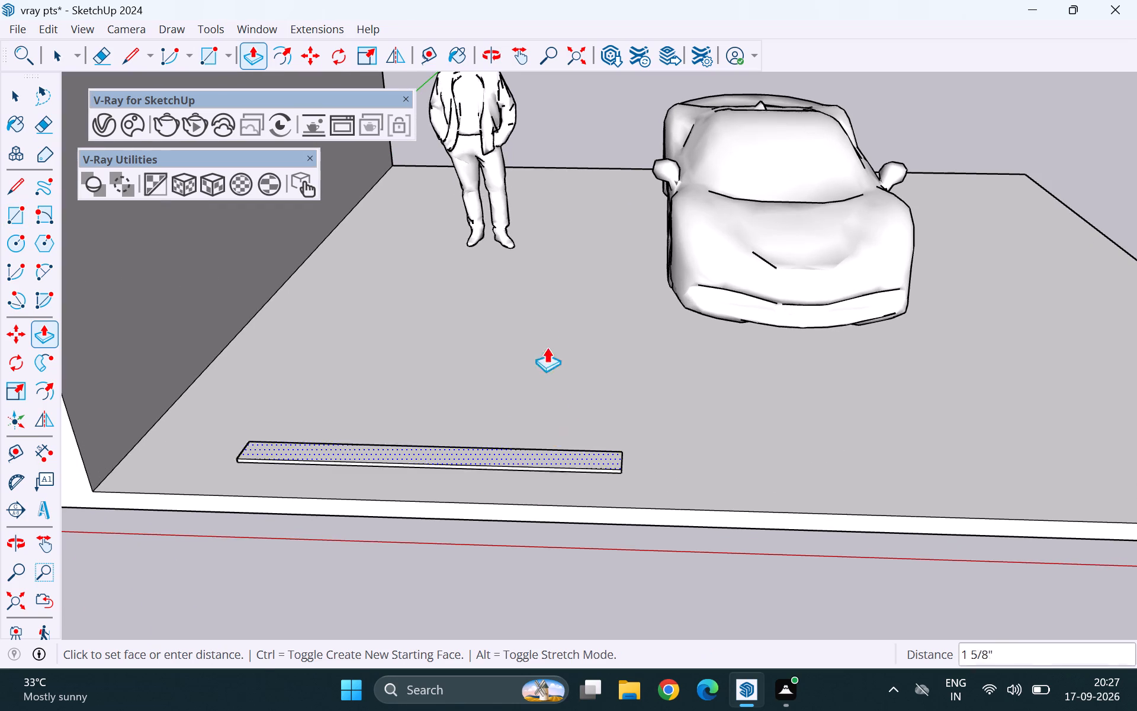
scroll(547, 310, "down", 9)
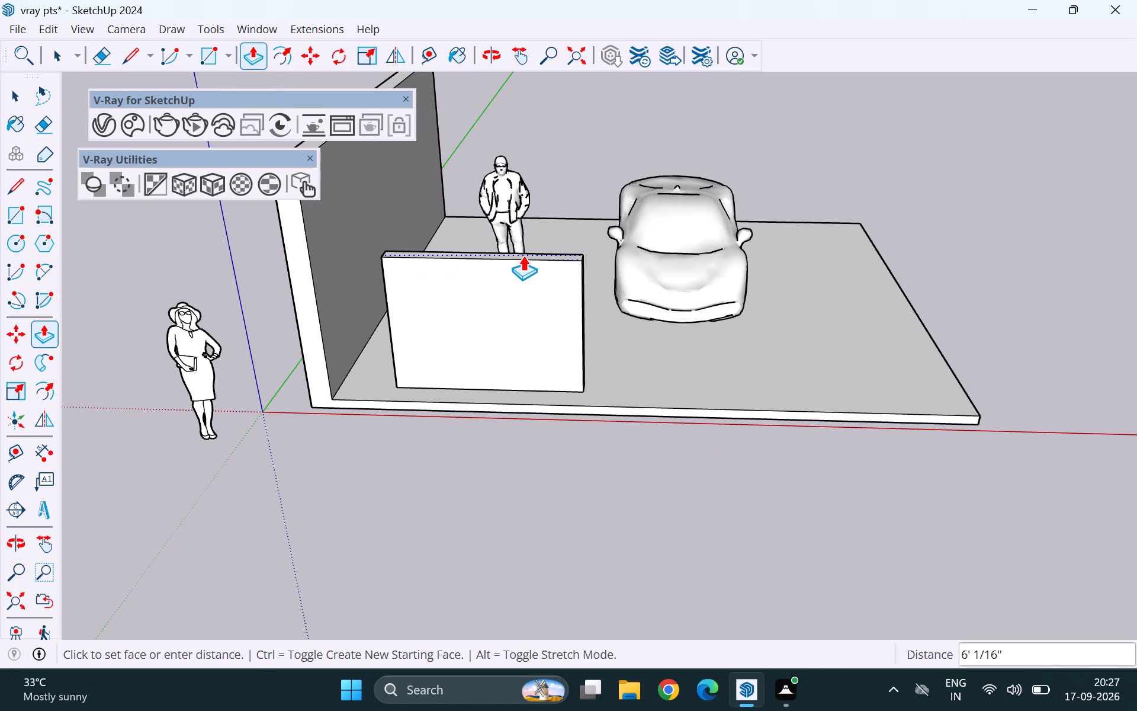
left_click(528, 223)
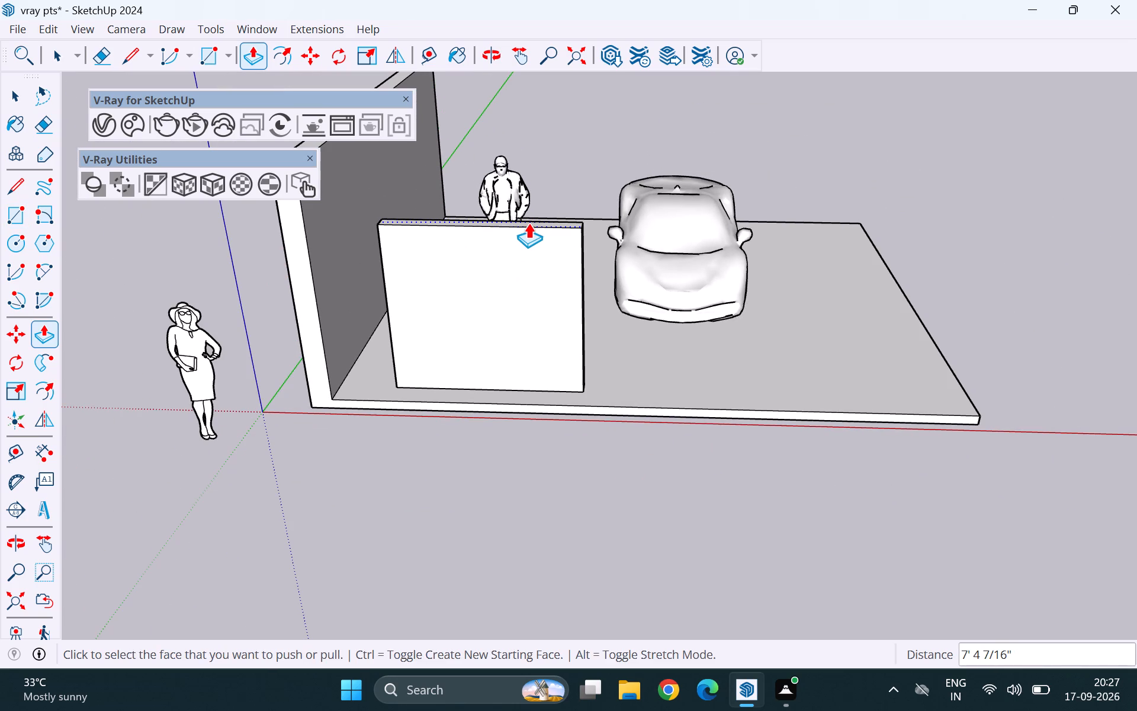
key("space")
scroll(705, 447, "down", 5)
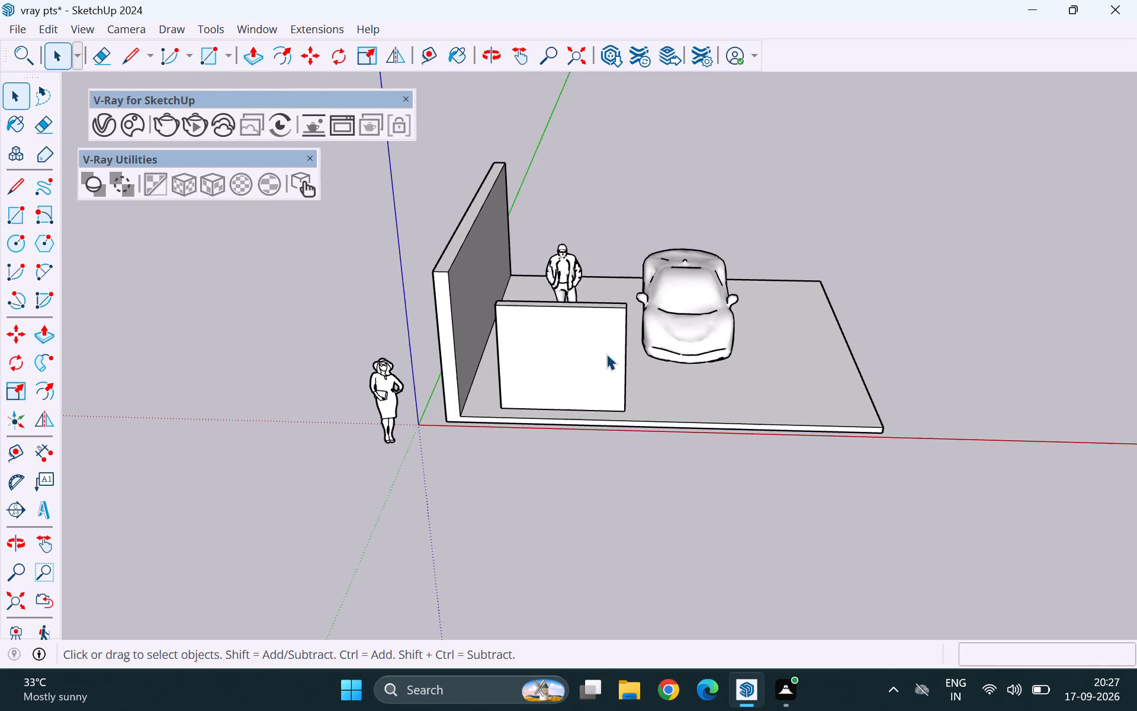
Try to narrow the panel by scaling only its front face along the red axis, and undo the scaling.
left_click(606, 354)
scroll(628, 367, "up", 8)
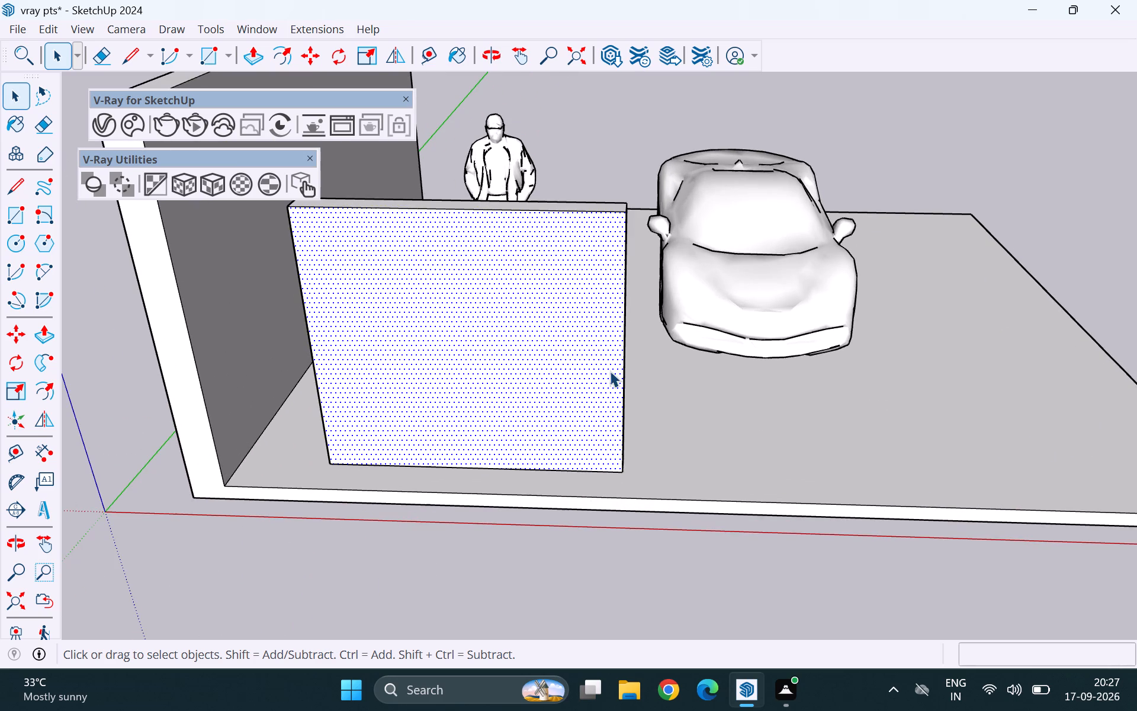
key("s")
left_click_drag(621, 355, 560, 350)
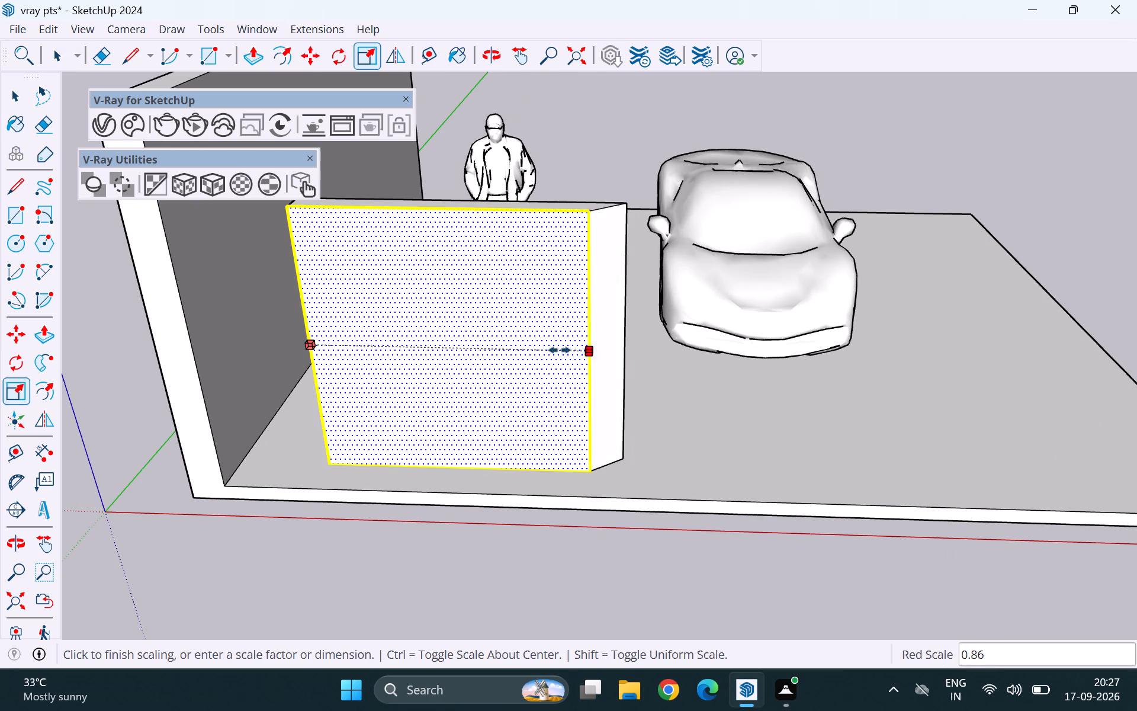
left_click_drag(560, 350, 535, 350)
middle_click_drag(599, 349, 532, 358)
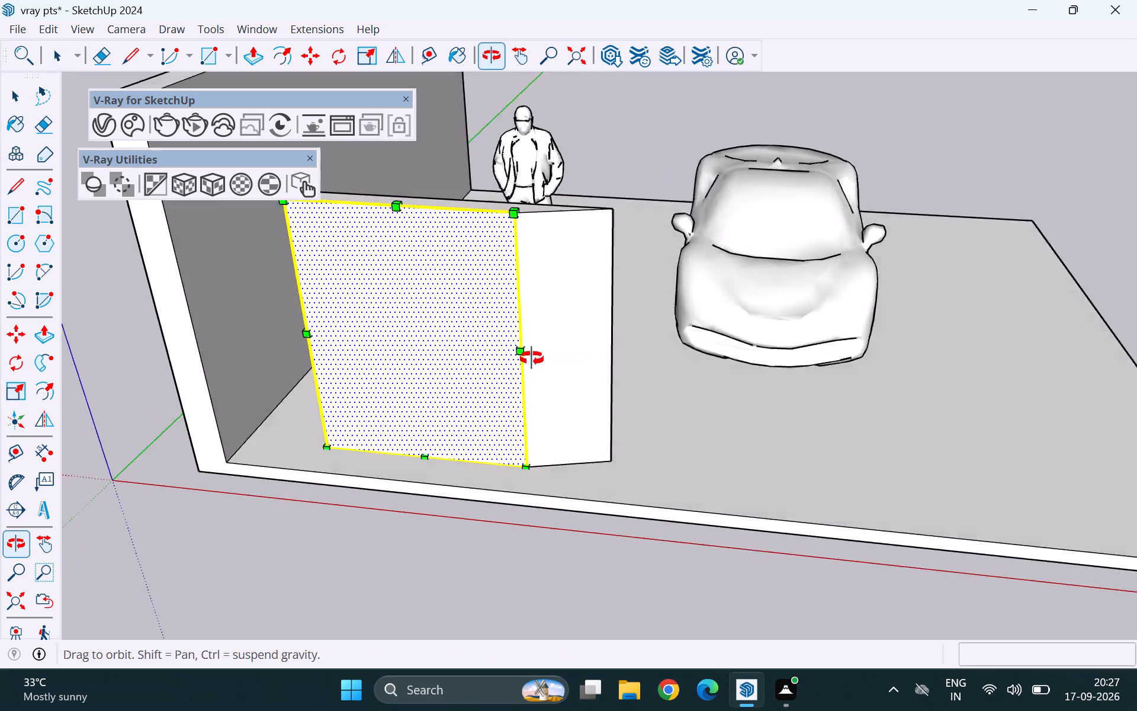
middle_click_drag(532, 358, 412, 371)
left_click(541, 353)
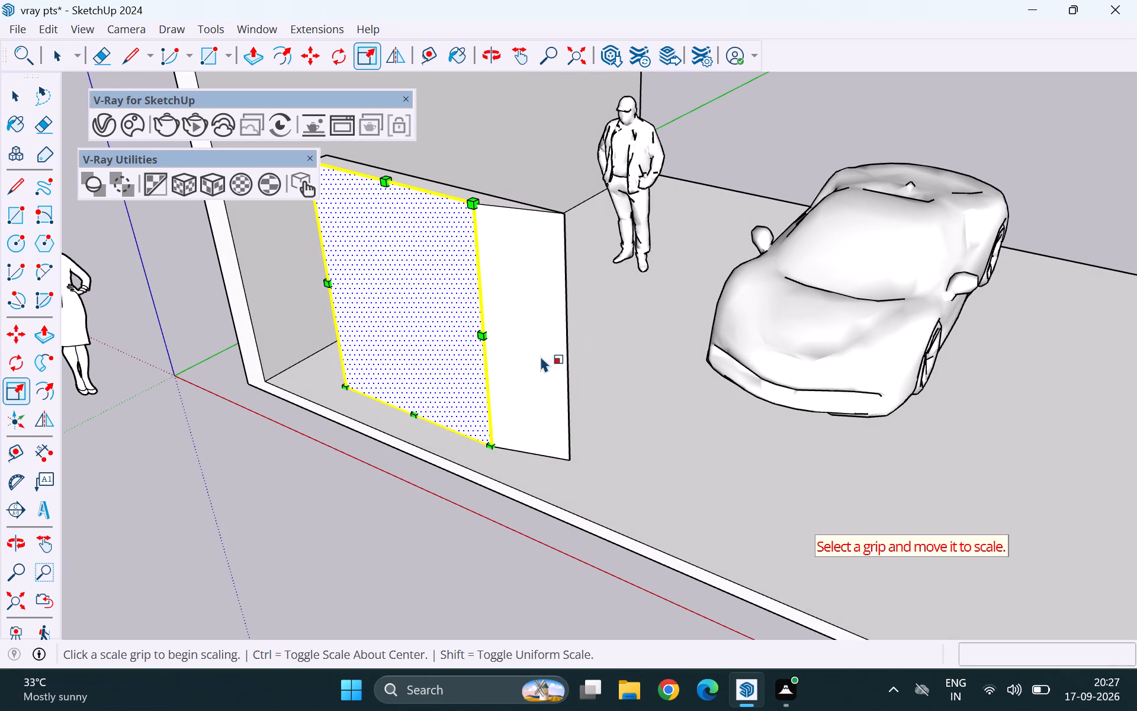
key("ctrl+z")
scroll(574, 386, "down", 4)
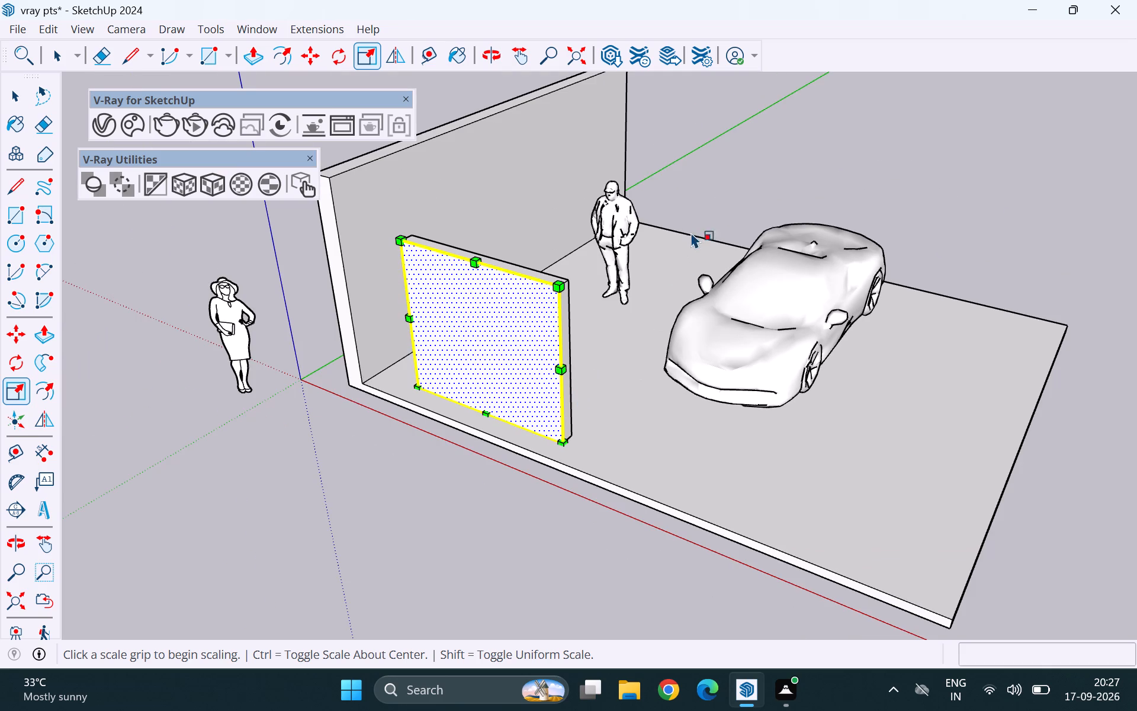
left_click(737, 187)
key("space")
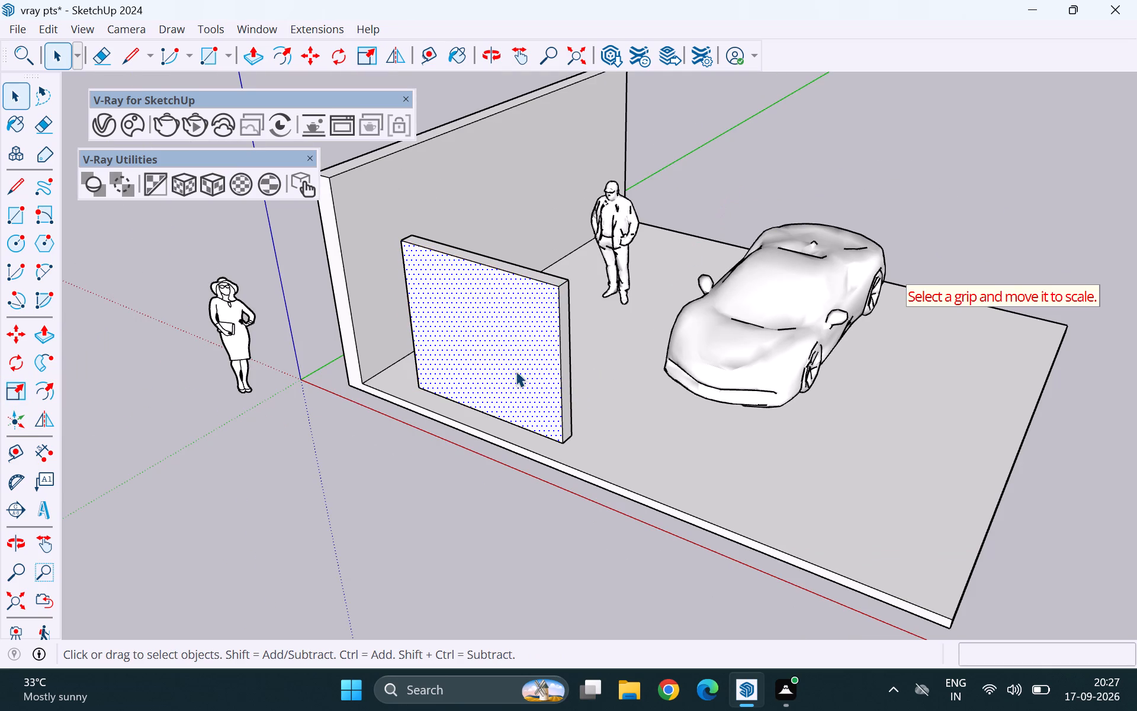
Select the whole upright panel with all its connected geometry and make it a group.
triple_click(516, 351)
triple_click(516, 351)
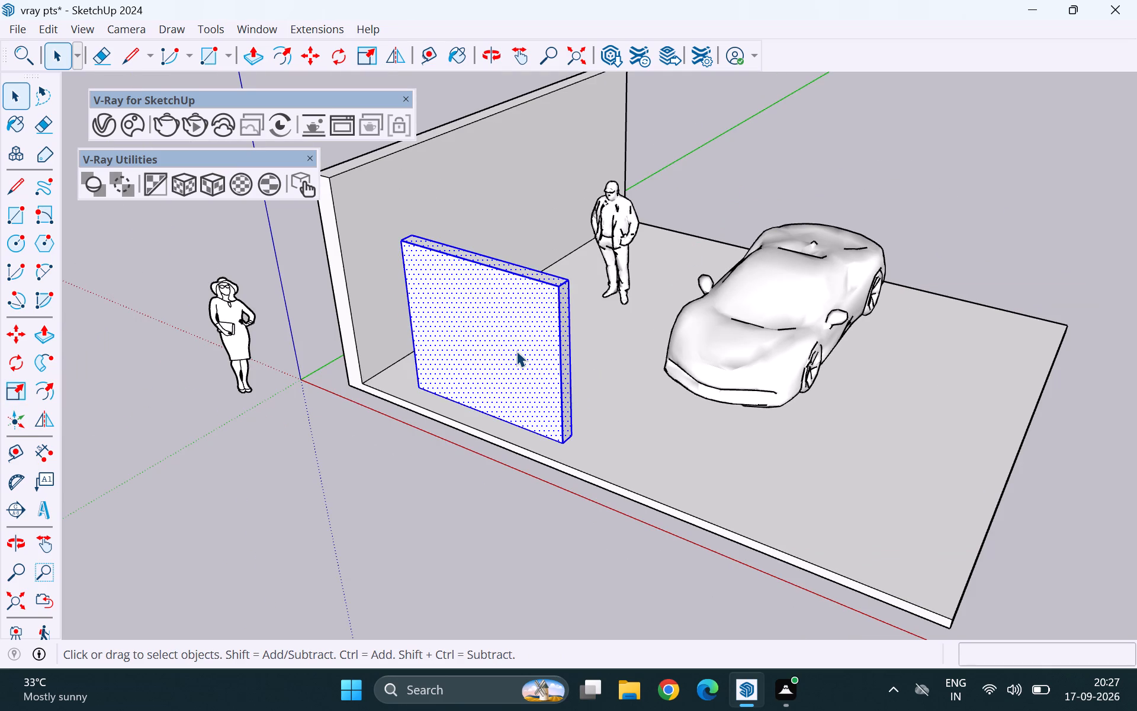
right_click(516, 351)
left_click(606, 168)
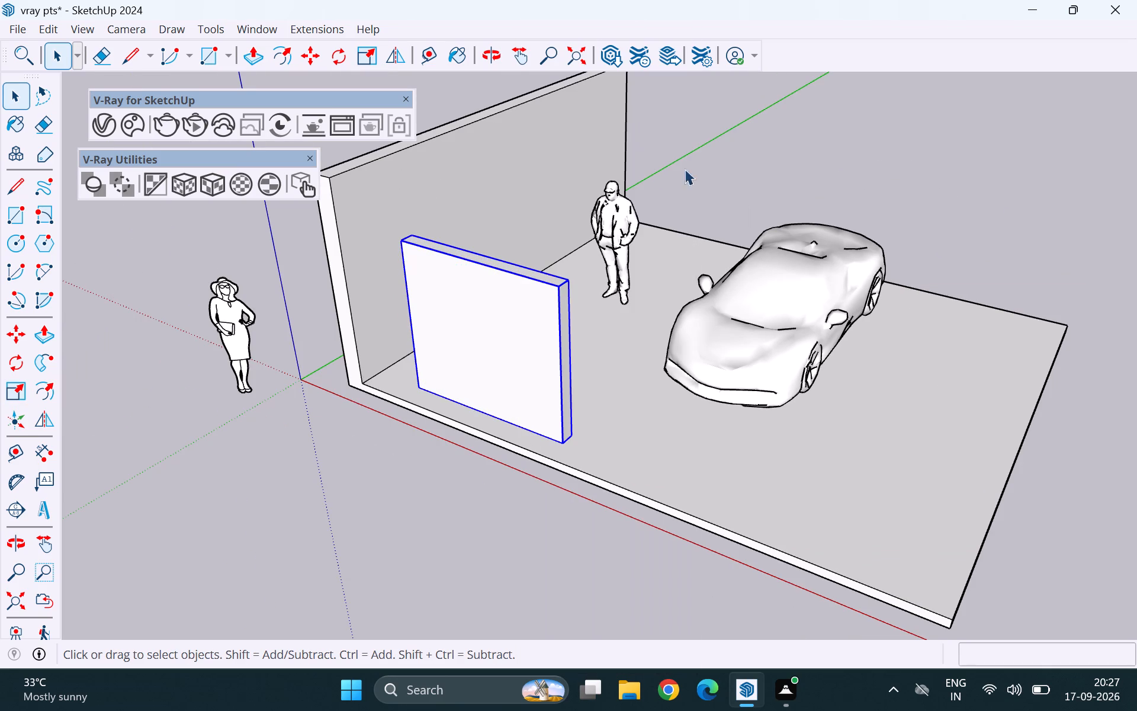
left_click(719, 156)
Scale the panel group along the red axis to about 0.7 of its width, keeping the end nearest the wall fixed.
left_click(503, 375)
key("s")
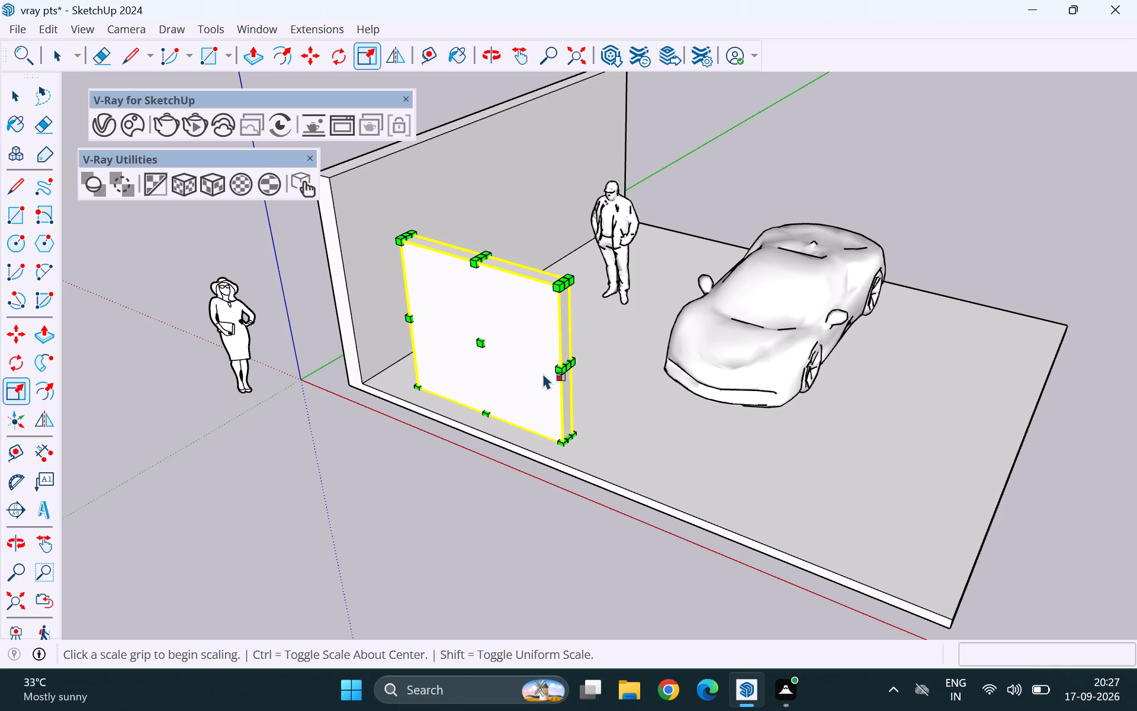
scroll(558, 370, "up", 10)
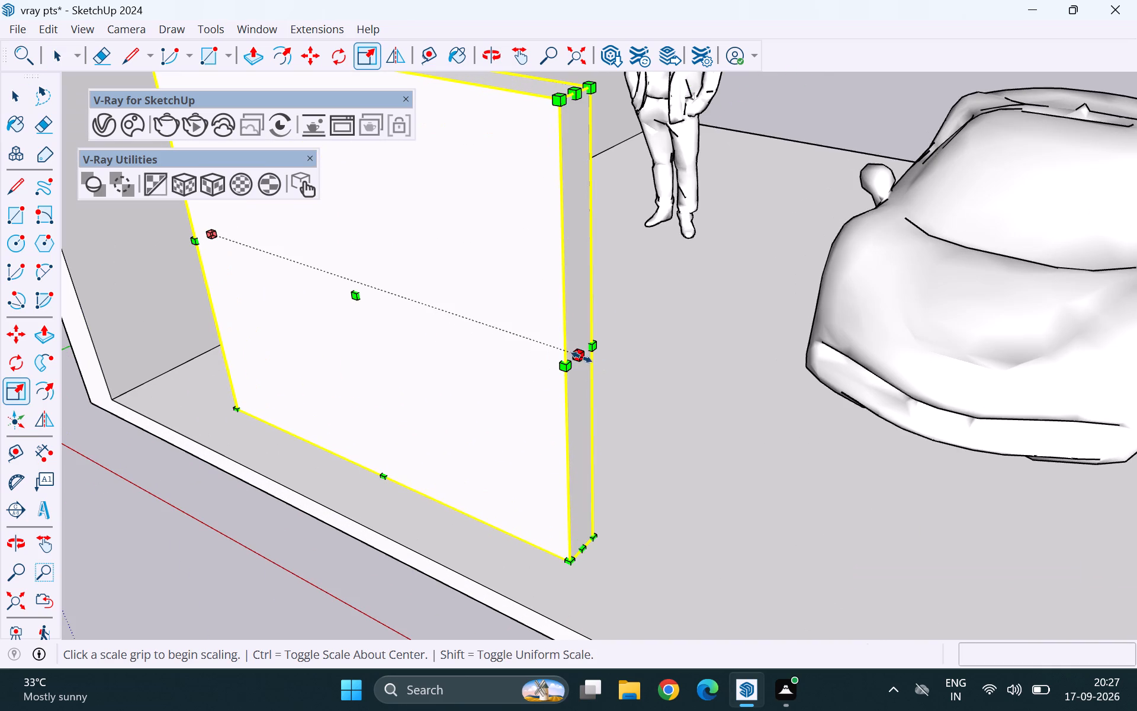
left_click_drag(579, 354, 462, 297)
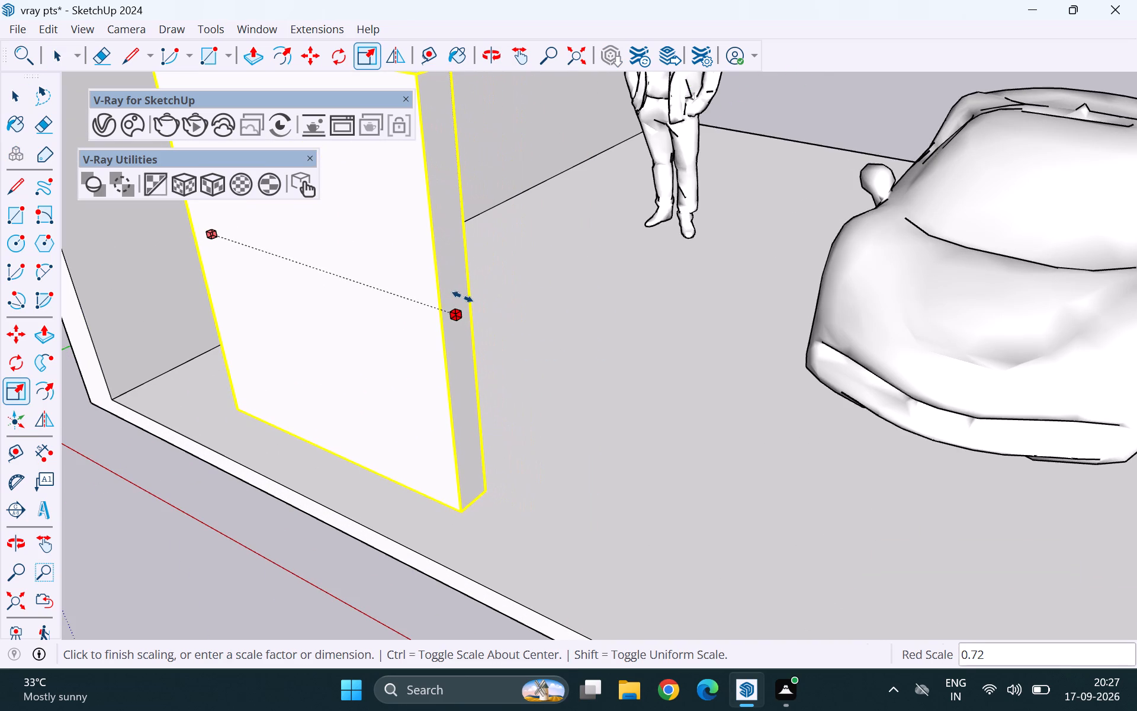
left_click_drag(462, 297, 454, 297)
scroll(544, 423, "down", 10)
key("space")
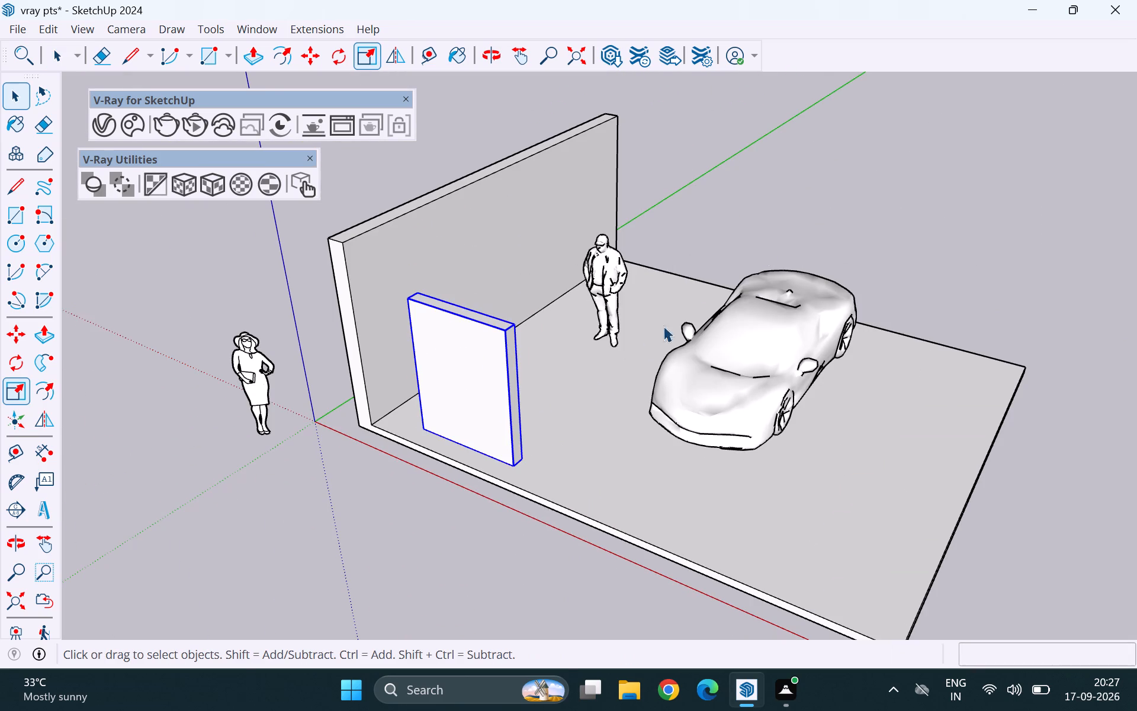
Copy the panel along the slab's front edge about 6' 10 7/16" apart, arrayed as 3x.
scroll(384, 440, "down", 5)
middle_click_drag(397, 465, 563, 446)
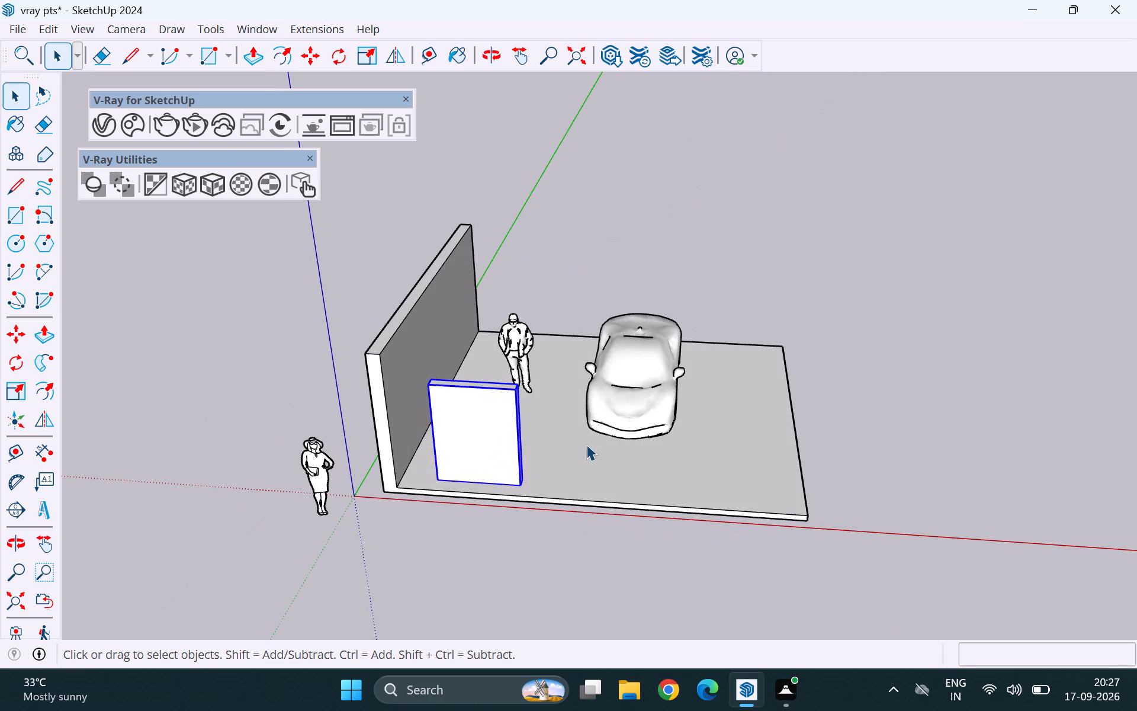
key("m")
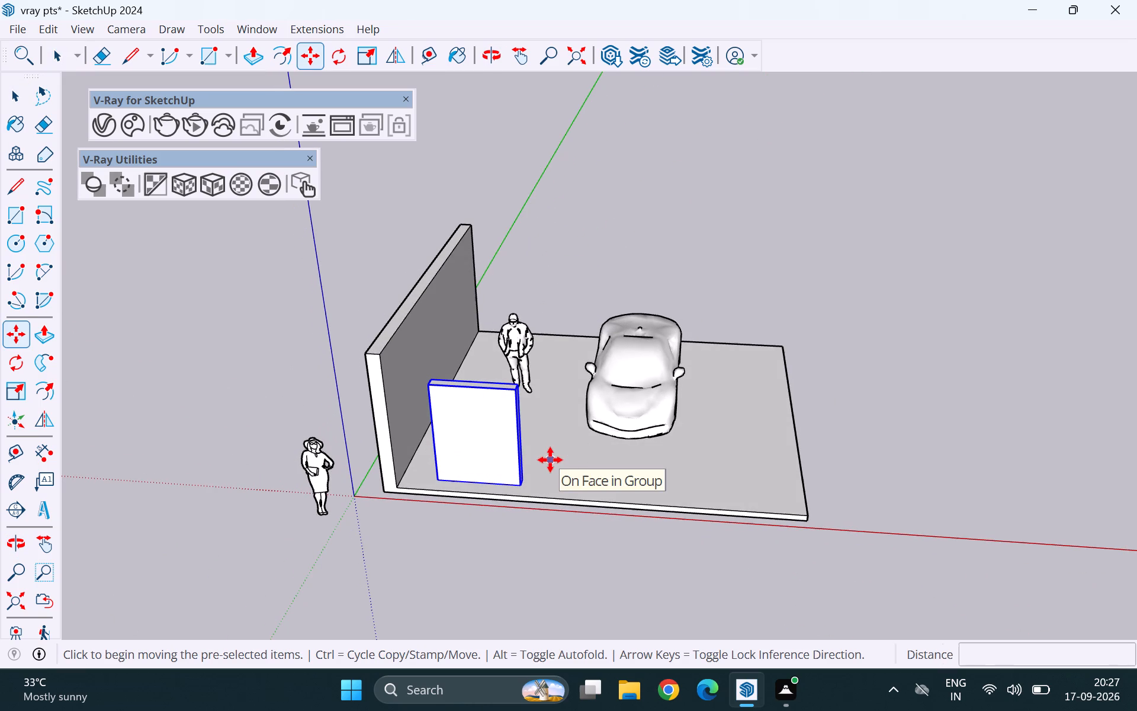
left_click(524, 488)
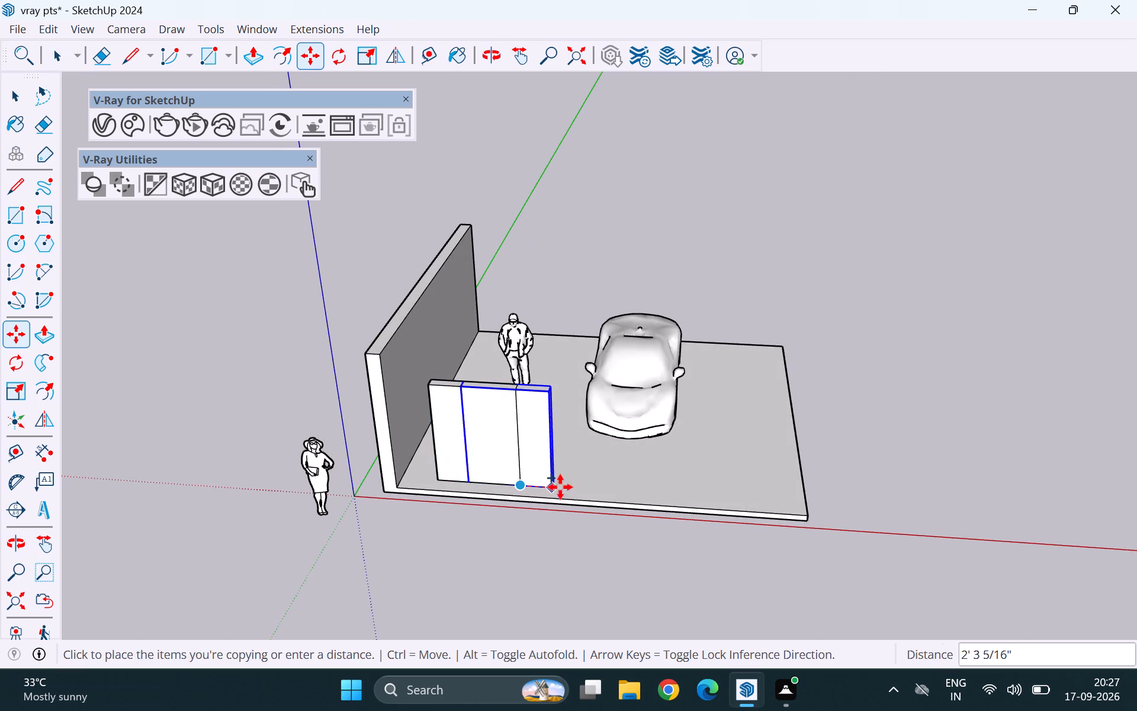
left_click(623, 494)
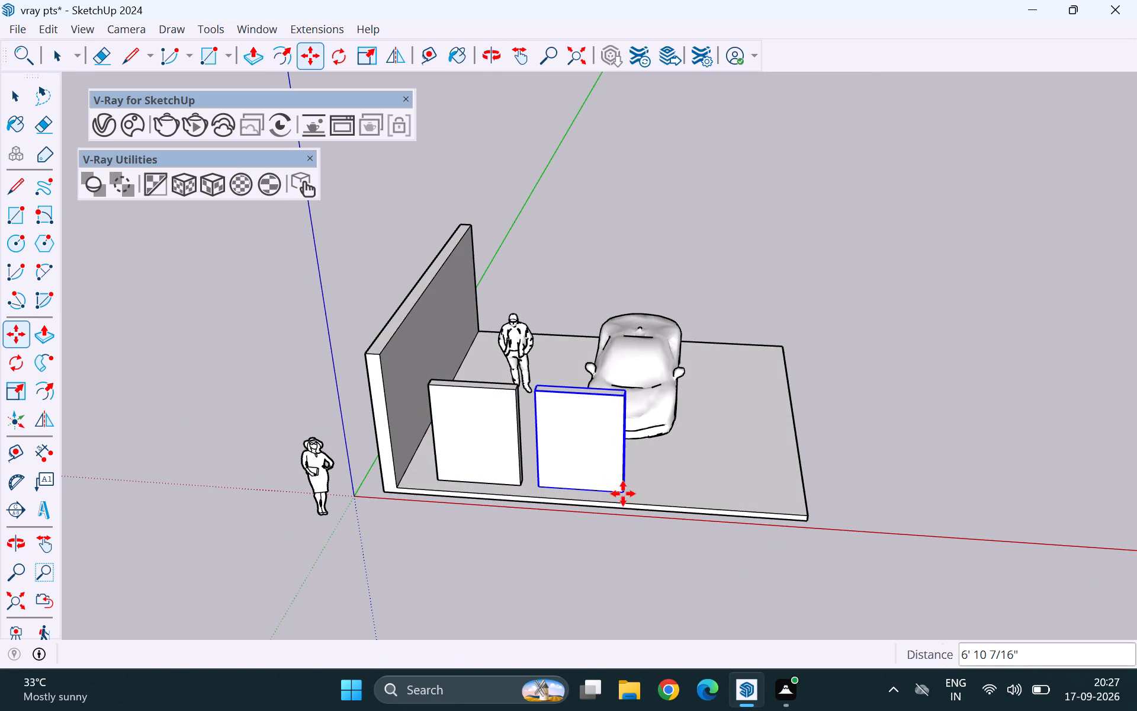
key("2")
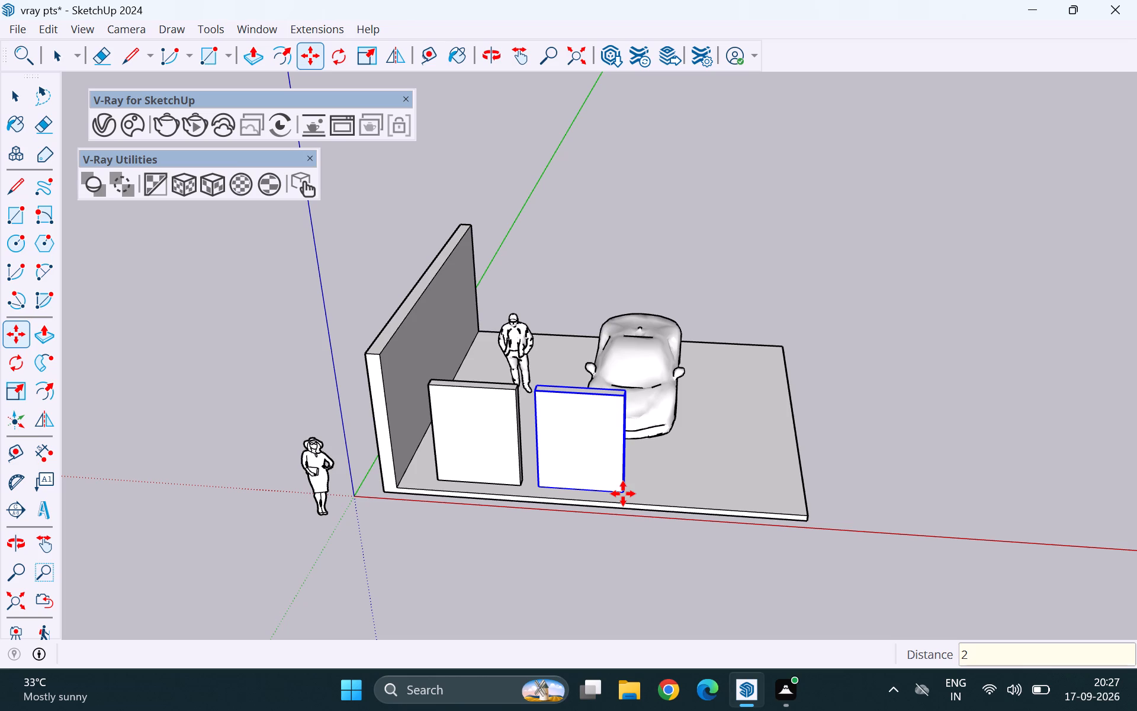
key("BackSpace")
type("3x")
key("Return")
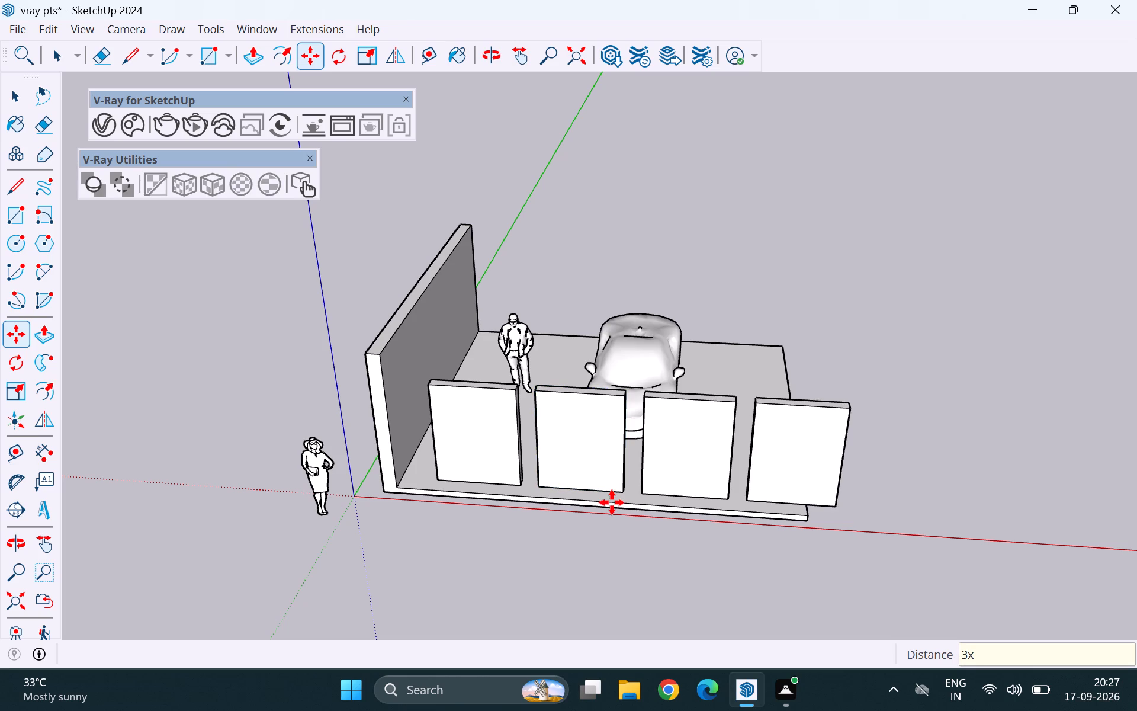
key("space")
Examine the row of panels, the slab and the car from different angles and from above.
scroll(673, 354, "down", 3)
middle_click_drag(683, 428, 683, 429)
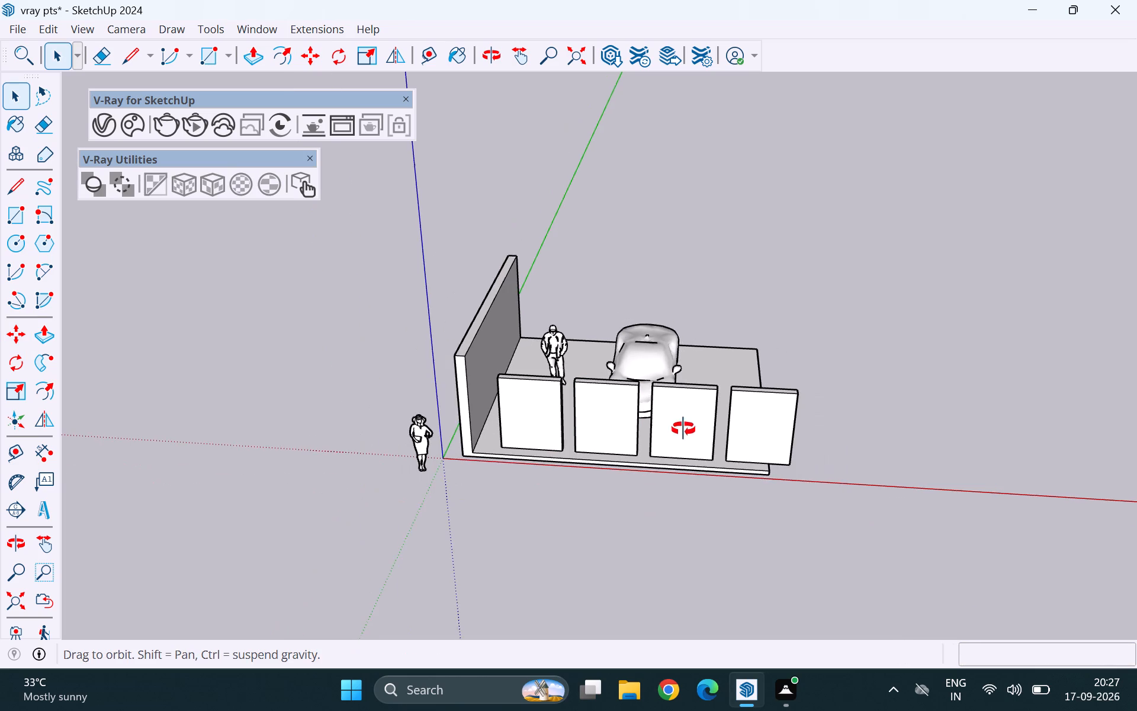
middle_click_drag(683, 429, 633, 444)
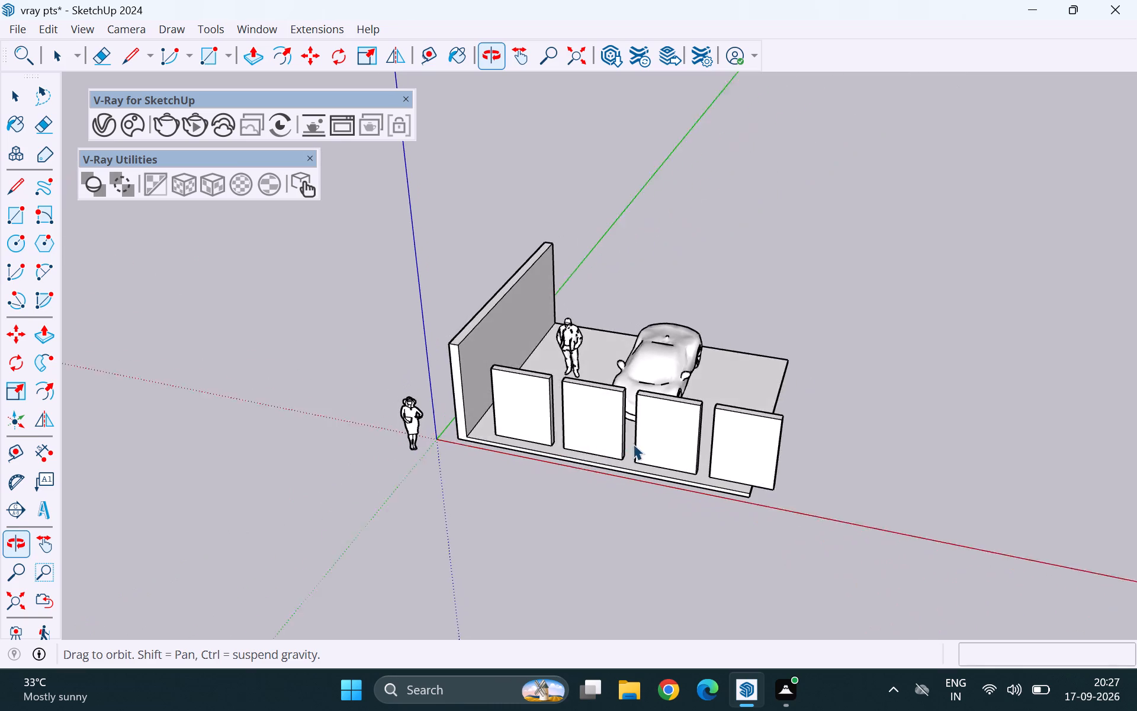
middle_click_drag(633, 444, 631, 444)
middle_click_drag(634, 443, 640, 441)
middle_click_drag(611, 395, 625, 510)
scroll(535, 433, "up", 5)
scroll(529, 432, "down", 5)
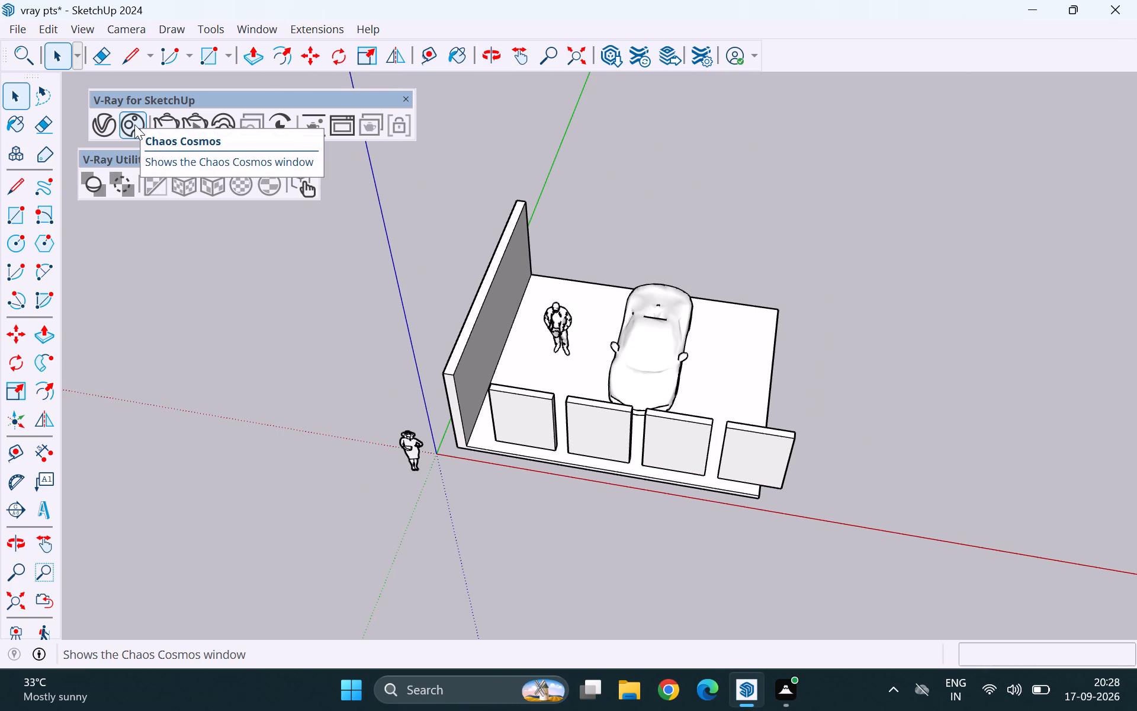
Open the V-Ray Asset Editor.
left_click(99, 118)
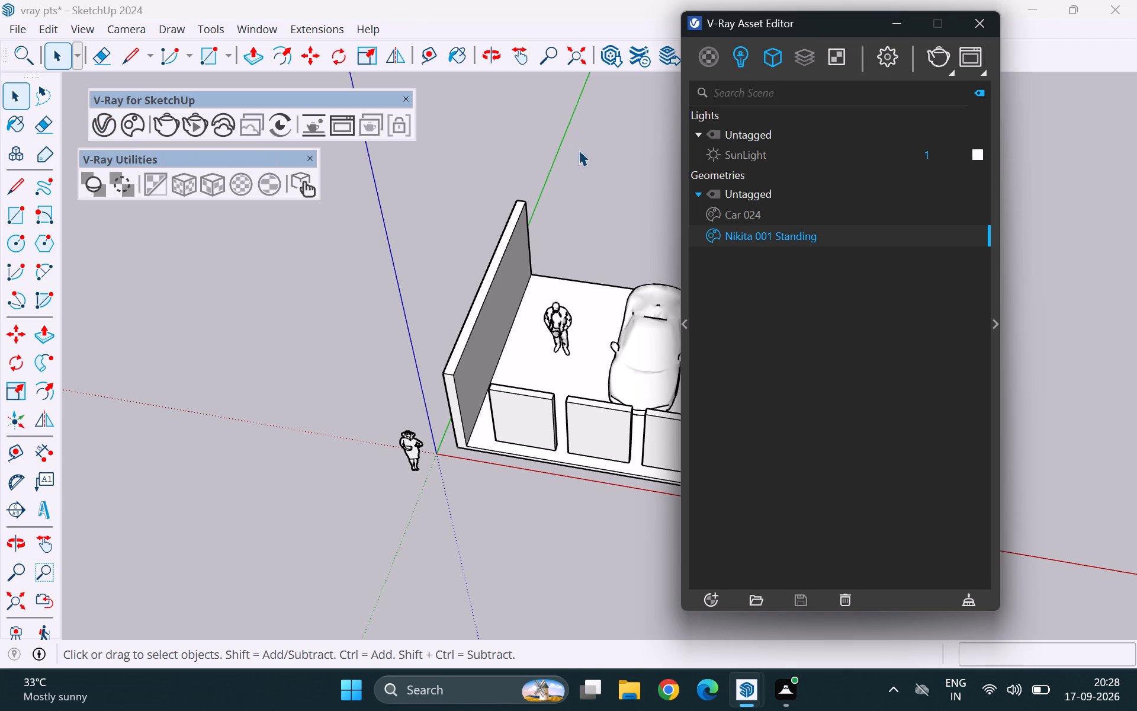
Uniformly scale the walled slab to just over 1.1 times from its front corner away from the wall, extending beyond the panels.
scroll(0, 270, "down", 6)
scroll(277, 289, "down", 13)
middle_click_drag(281, 364, 320, 340)
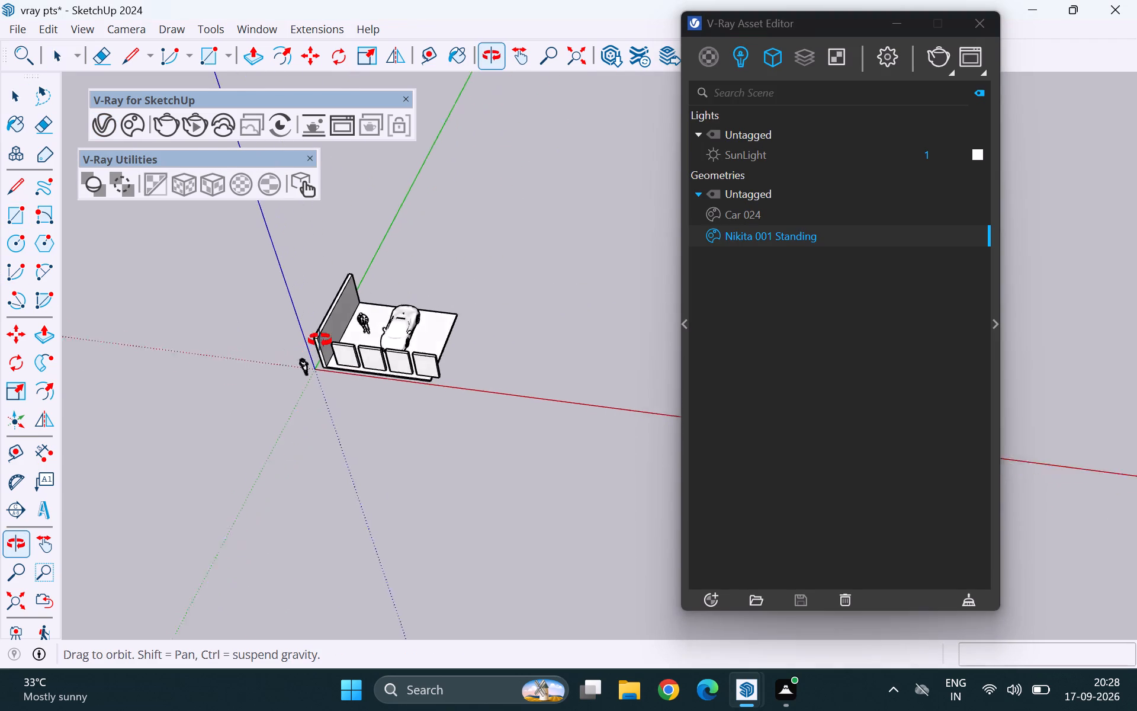
middle_click_drag(320, 340, 429, 304)
scroll(420, 412, "up", 10)
left_click(468, 435)
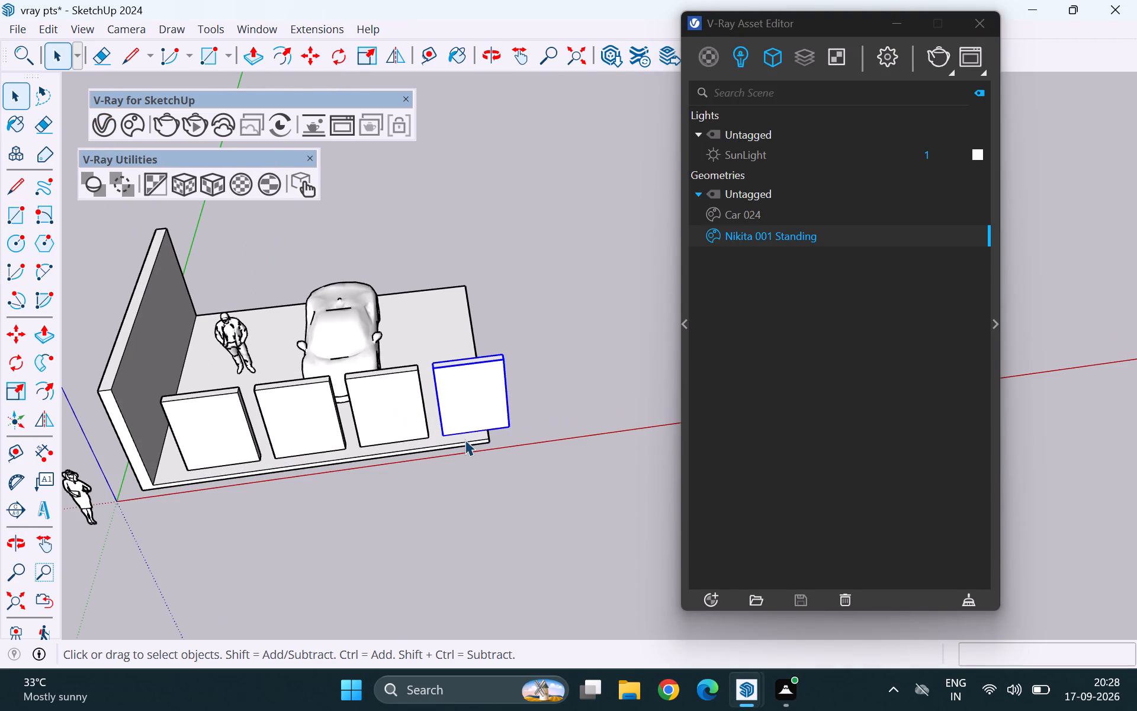
left_click(464, 442)
key("s")
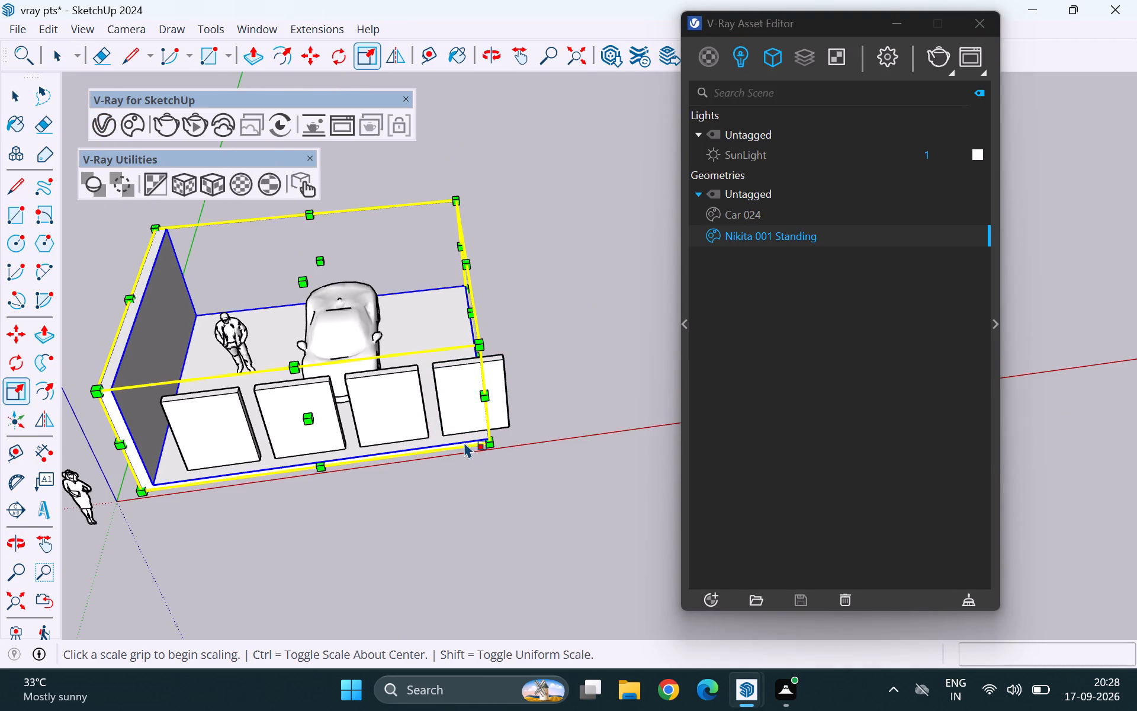
left_click_drag(490, 441, 537, 435)
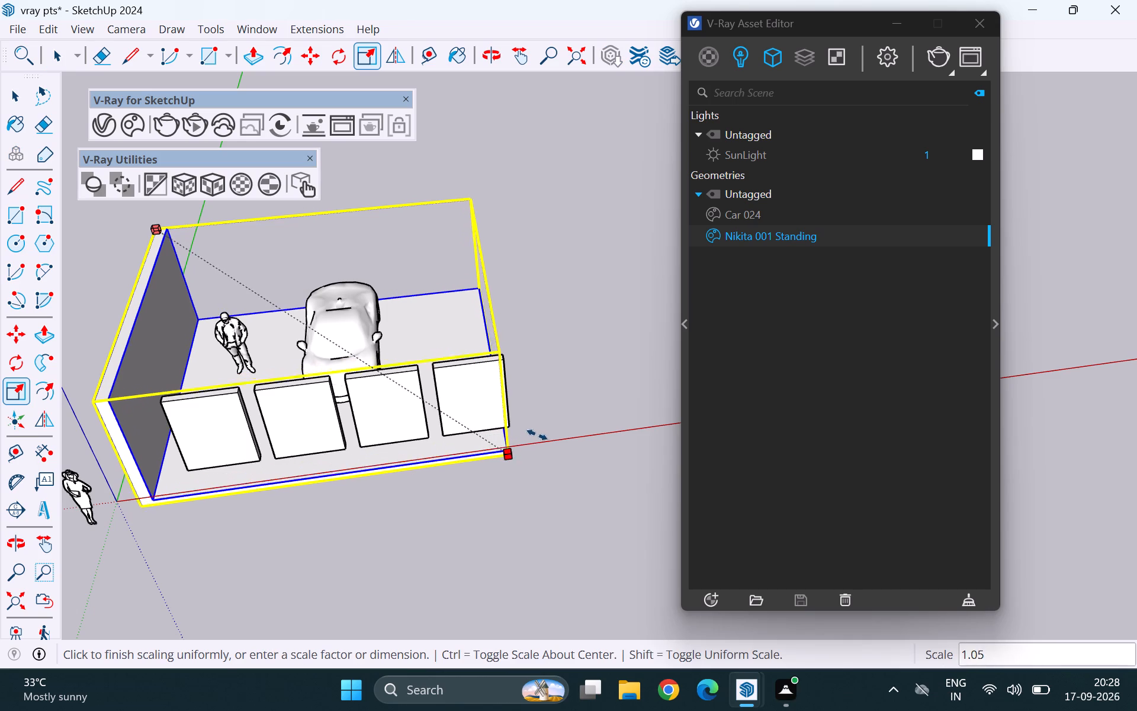
left_click_drag(537, 435, 571, 427)
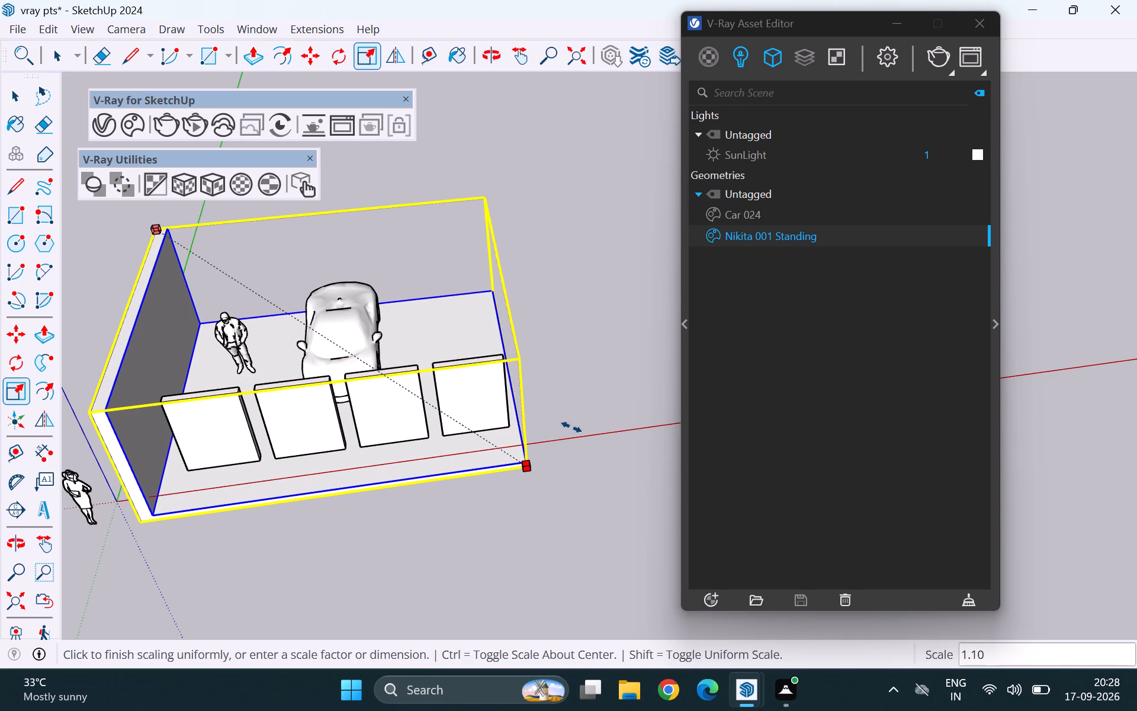
left_click_drag(571, 427, 581, 423)
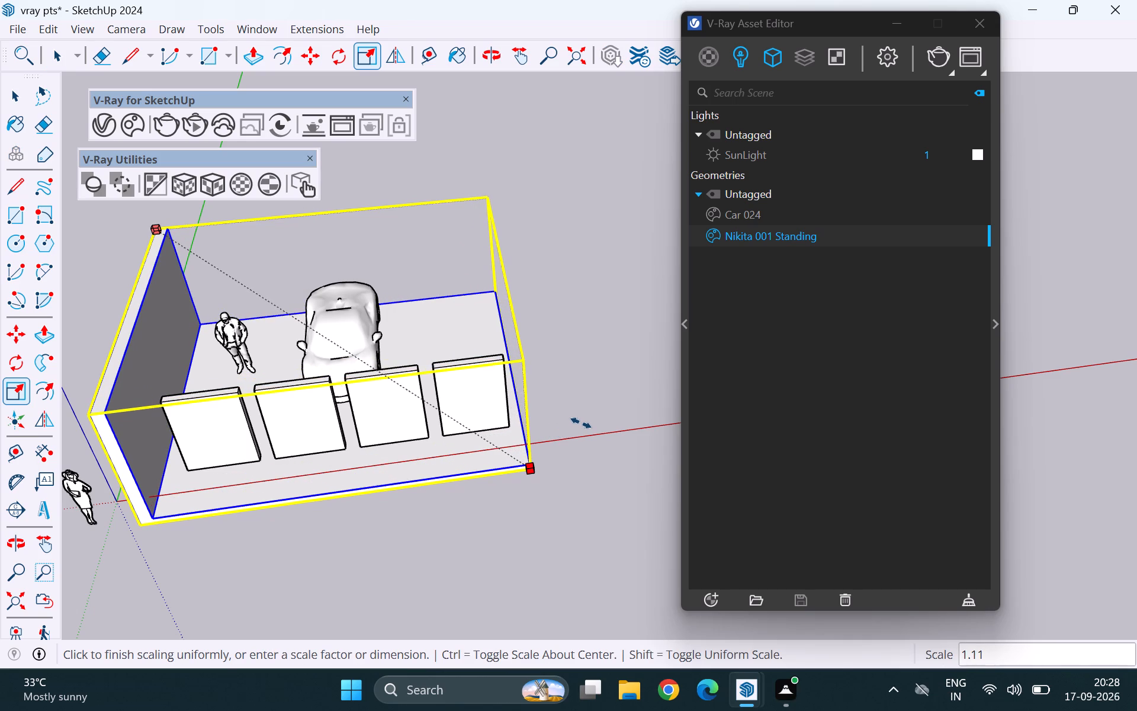
left_click_drag(581, 423, 607, 416)
key("space")
left_click(603, 405)
Create a new Generic material in the V-Ray Asset Editor.
scroll(592, 411, "down", 4)
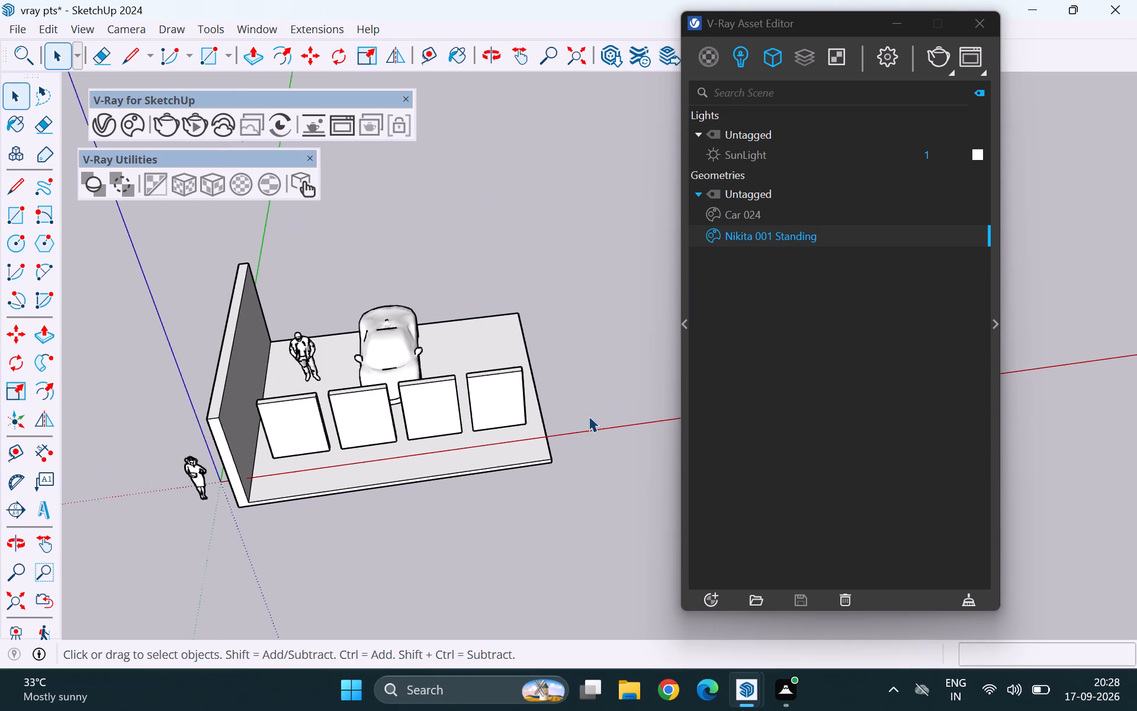
middle_click_drag(515, 469, 502, 380)
scroll(306, 409, "up", 11)
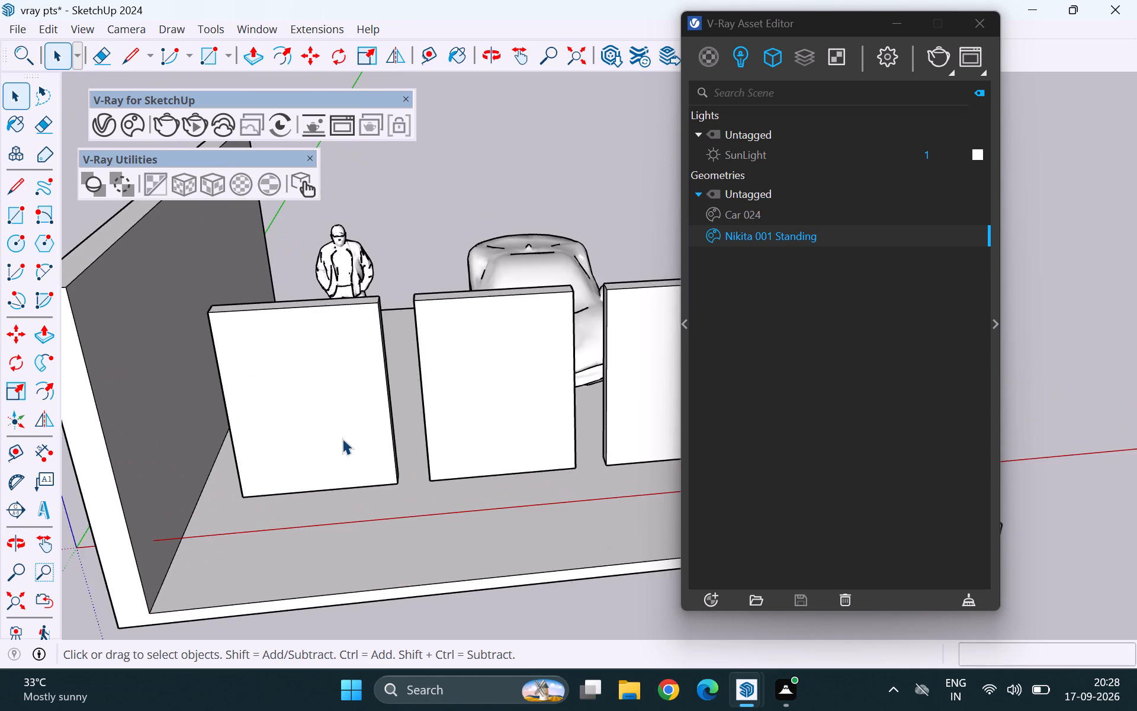
scroll(242, 387, "down", 6)
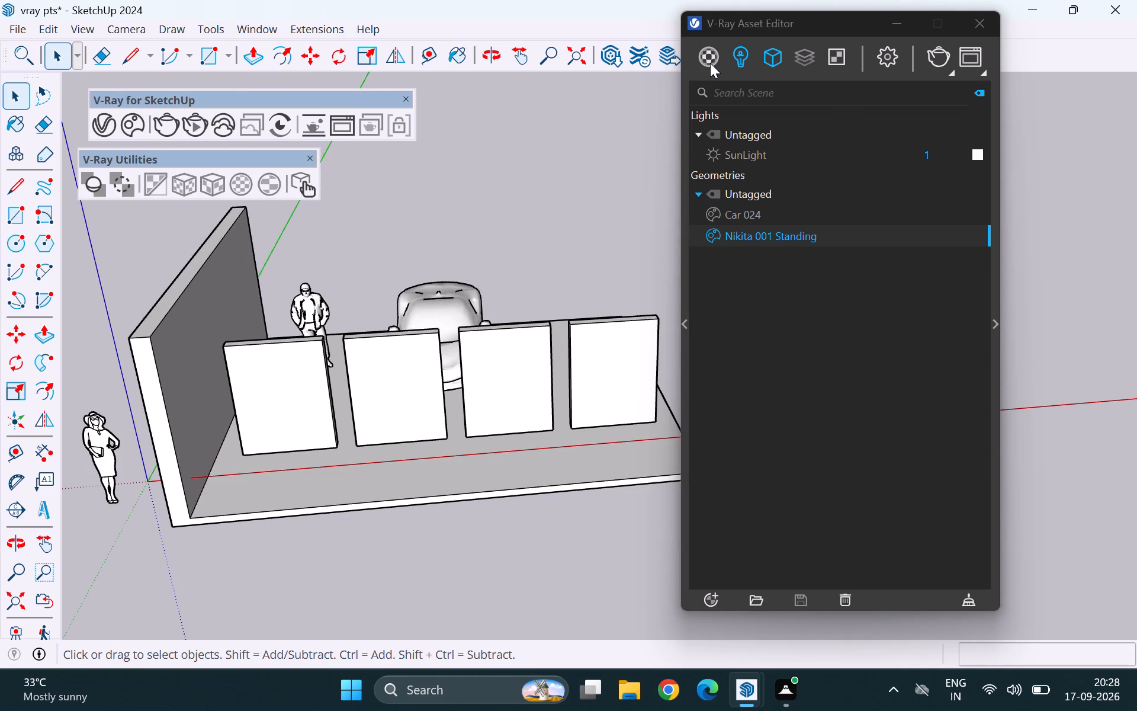
left_click(710, 63)
left_click(733, 87)
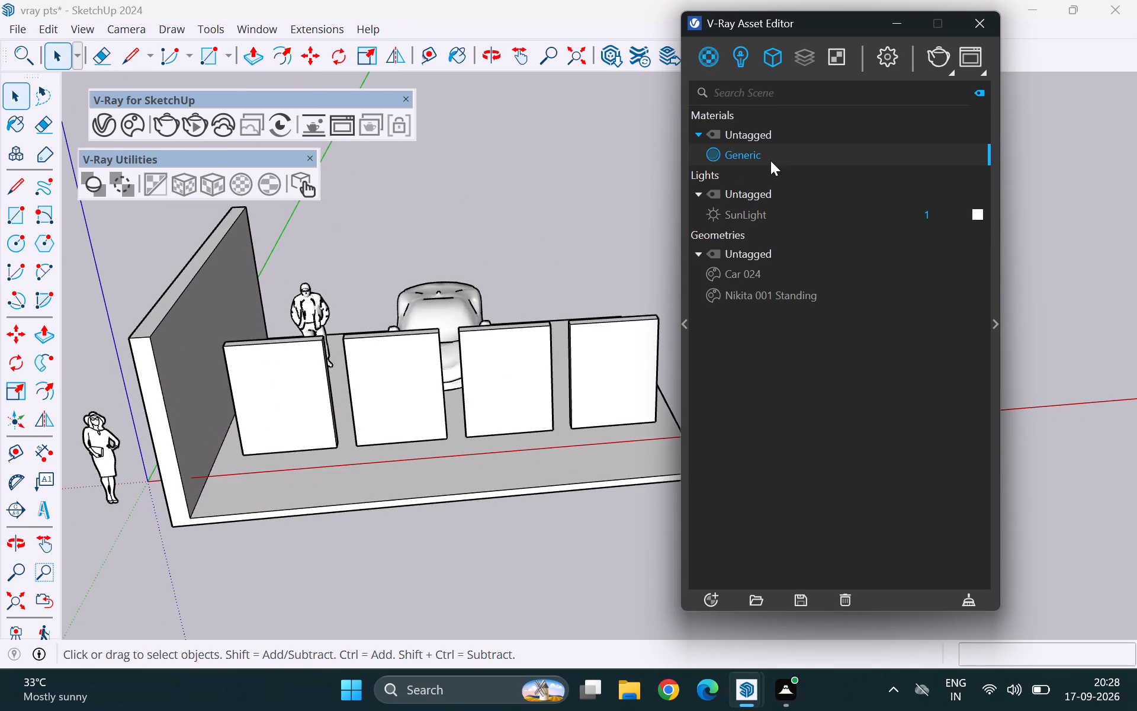
Rename the Generic material as clear glass.
right_click(770, 161)
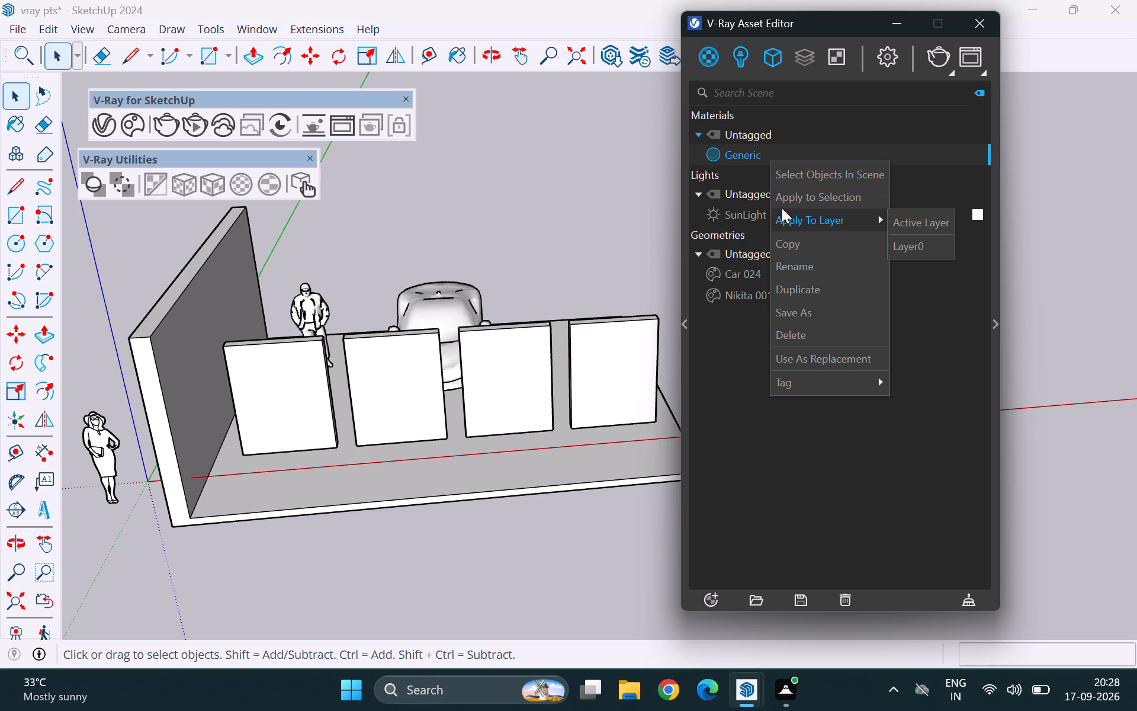
left_click(798, 263)
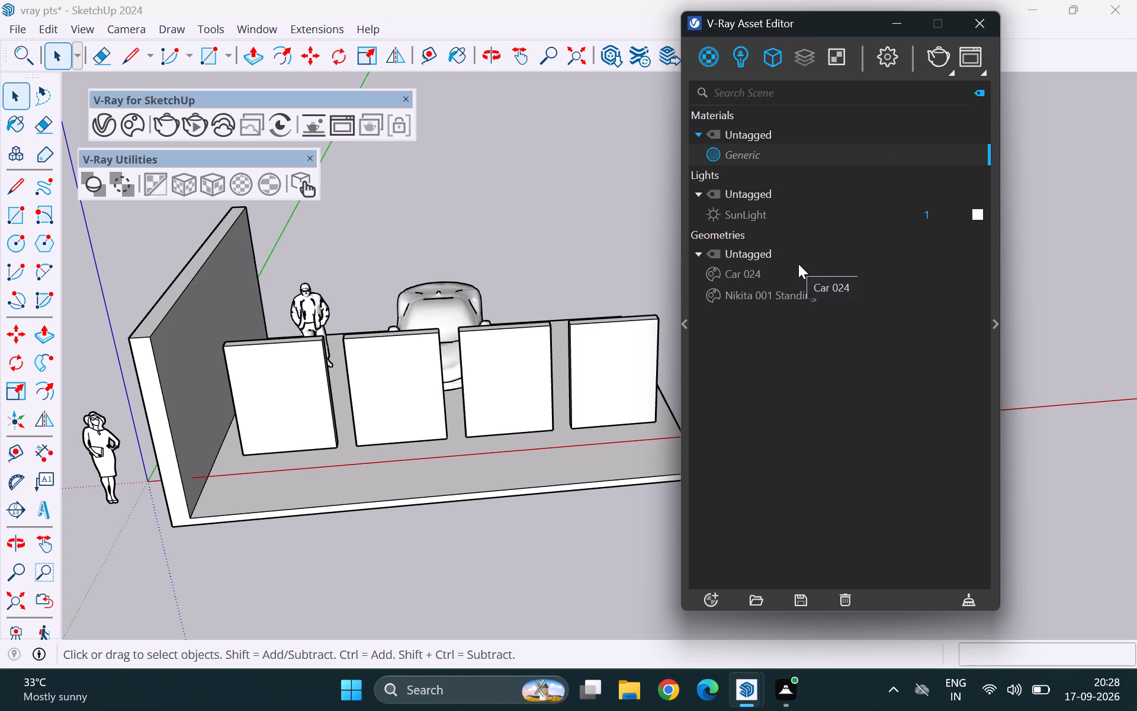
key("BackSpace")
key("BackSpace")
key("BackSpace")
key("BackSpace")
key("BackSpace")
key("BackSpace")
key("BackSpace")
key("BackSpace")
key("BackSpace")
key("BackSpace")
key("BackSpace")
key("BackSpace")
key("BackSpace")
key("BackSpace")
key("BackSpace")
type("clear glass")
key("Return")
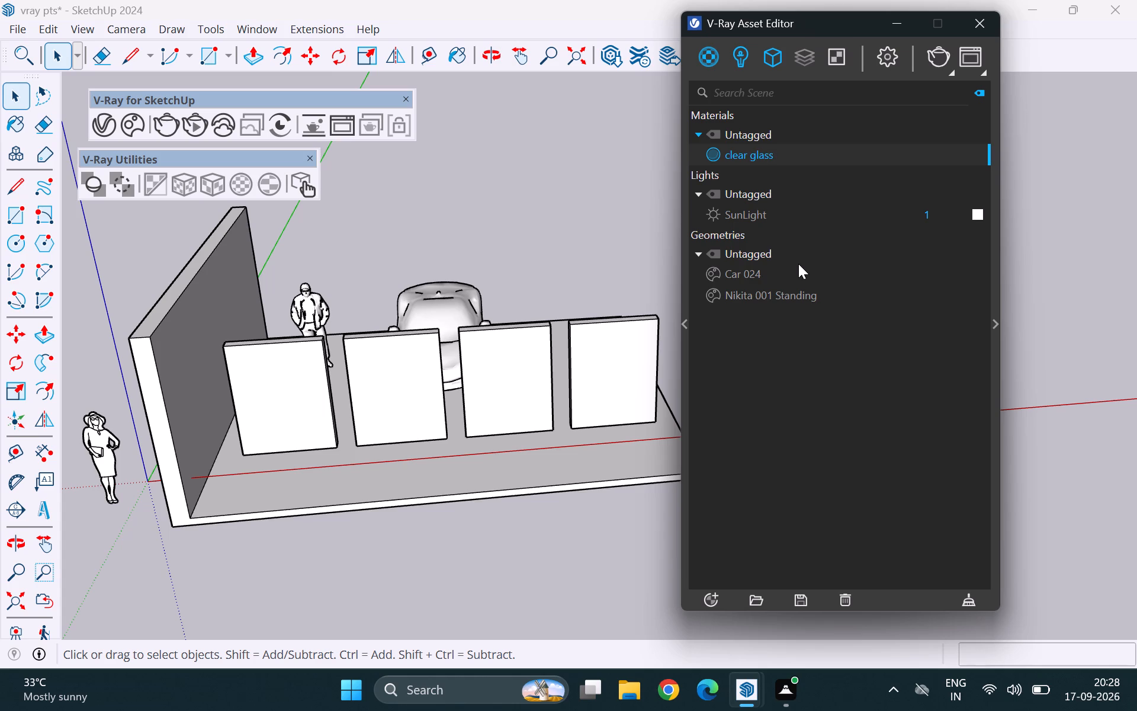
Apply the clear glass material to the front panel nearest the wall.
left_click_drag(831, 23, 773, 23)
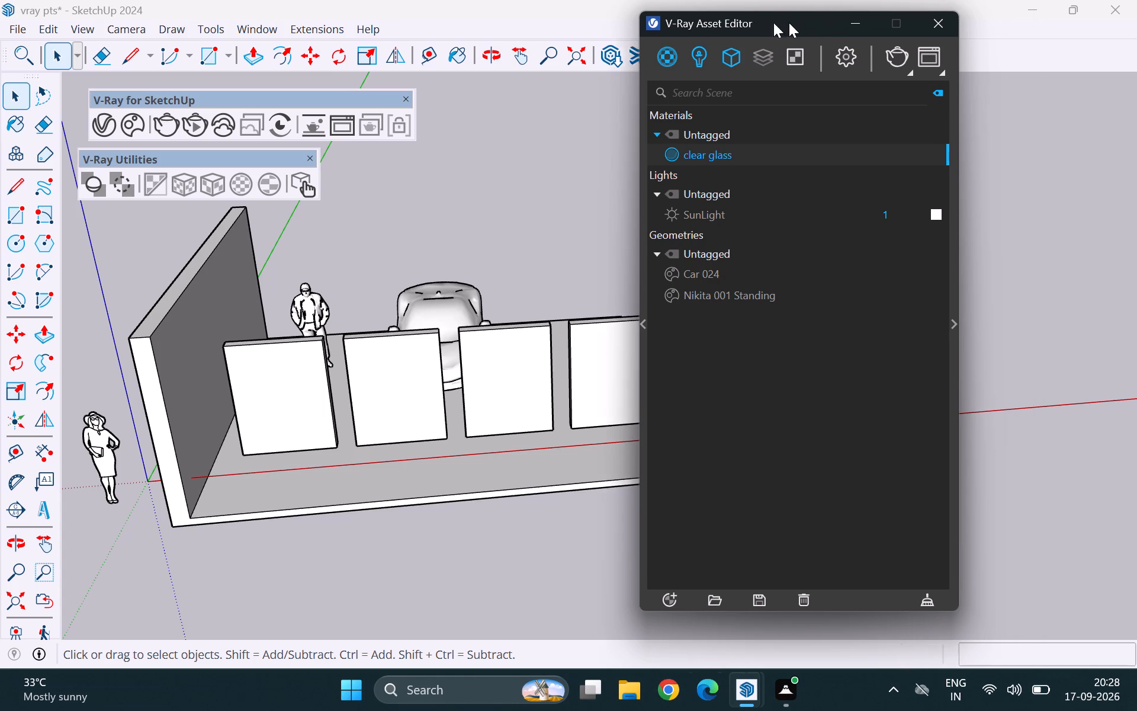
left_click_drag(773, 23, 758, 22)
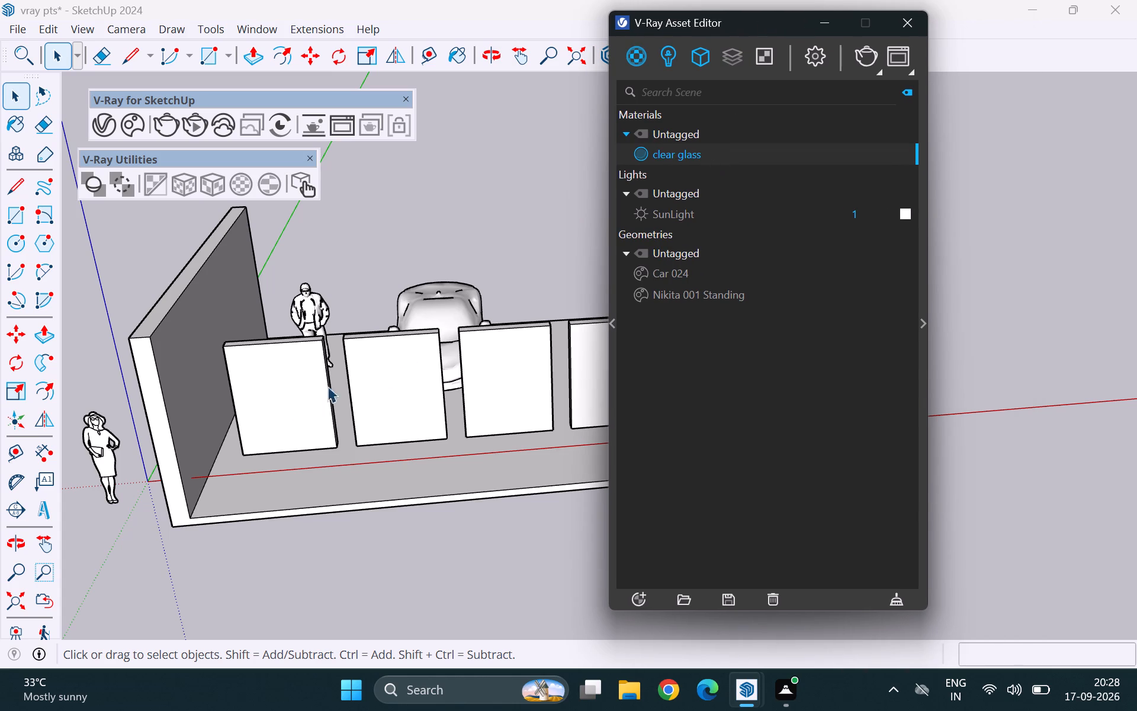
left_click(278, 405)
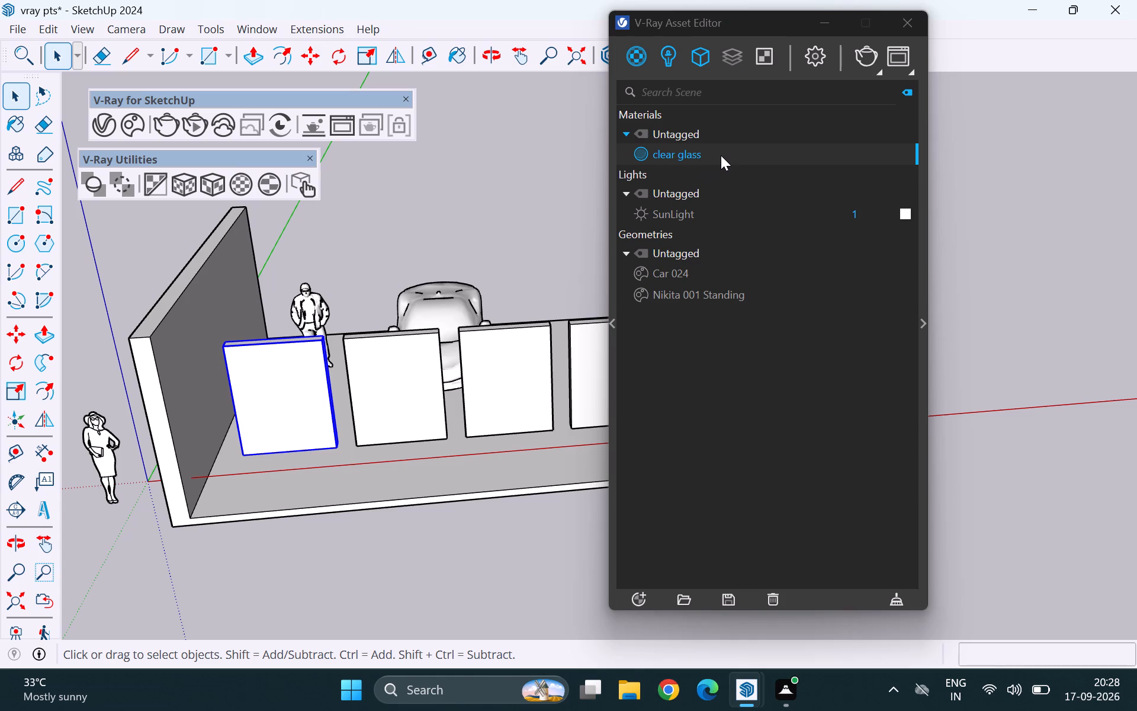
right_click(721, 155)
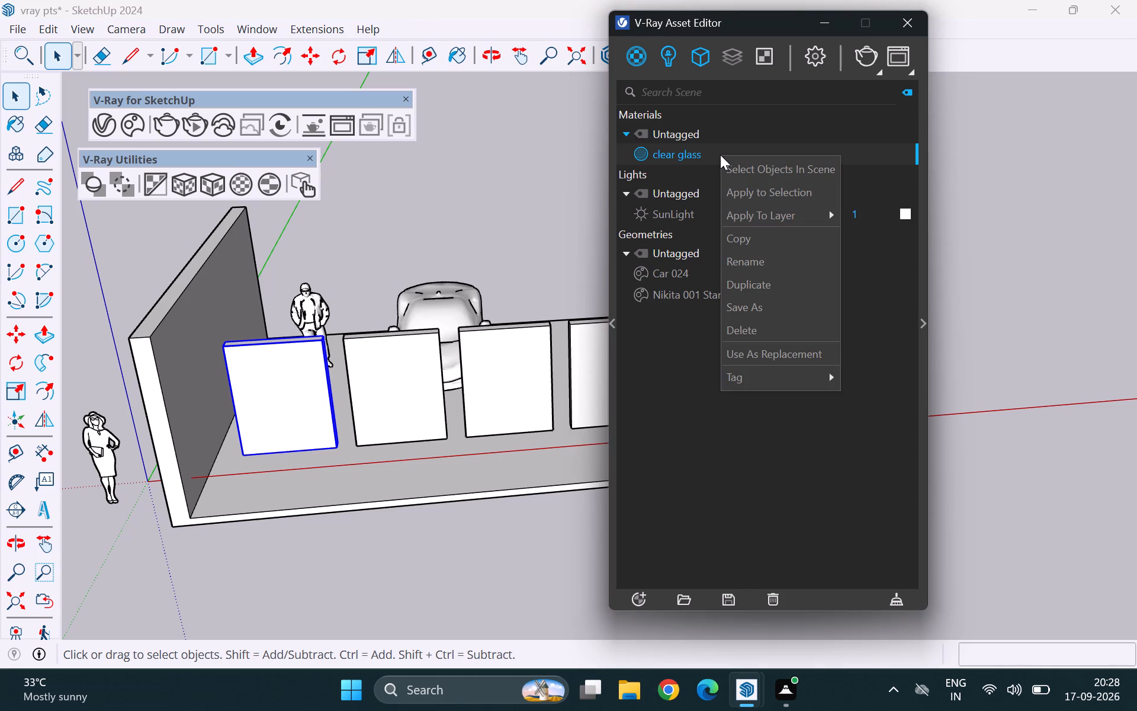
left_click(755, 190)
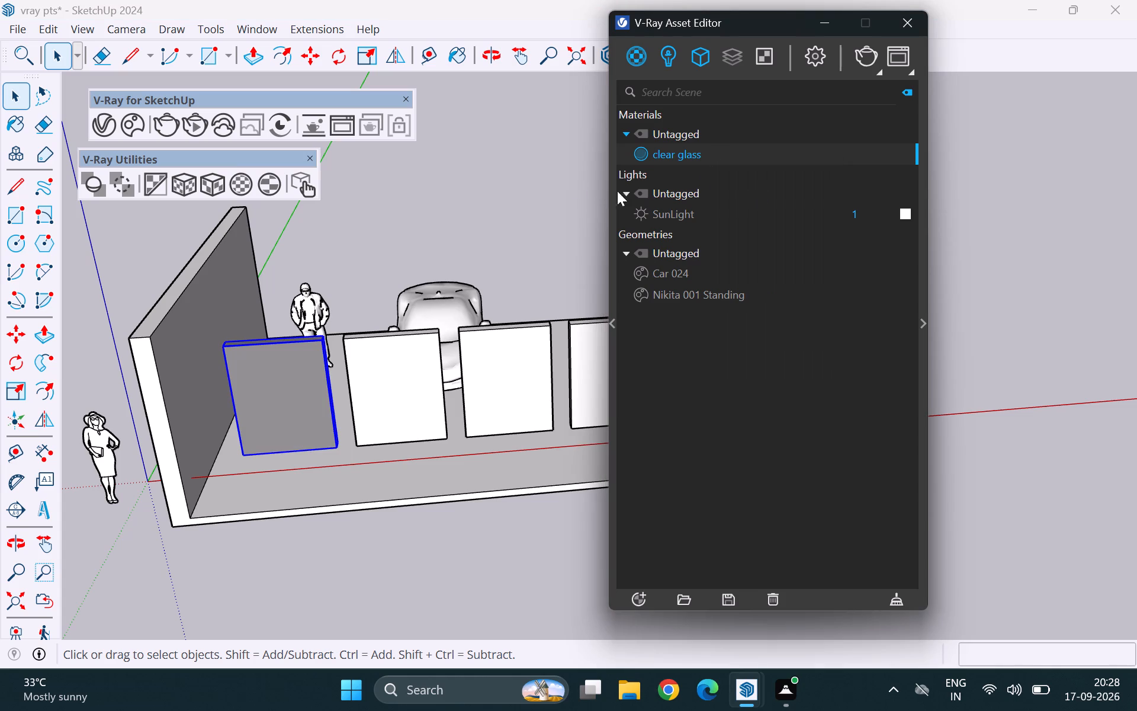
Expand the clear glass material's settings and reposition the Asset Editor so they are fully in view.
left_click(926, 323)
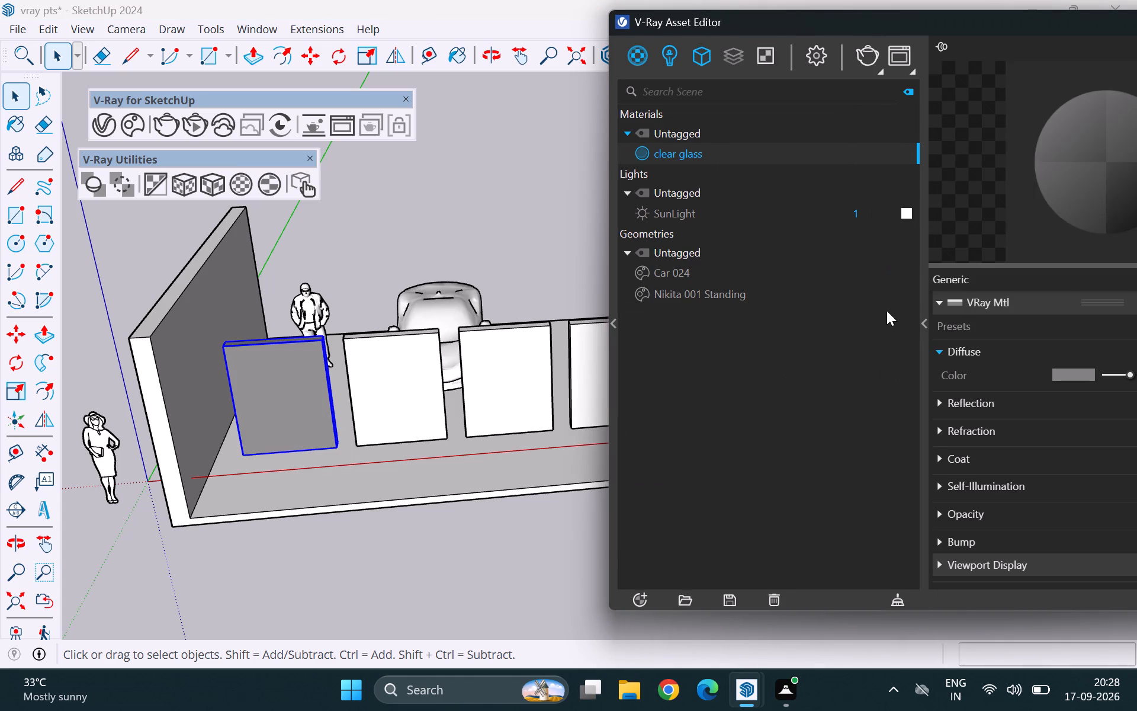
left_click_drag(799, 27, 632, 22)
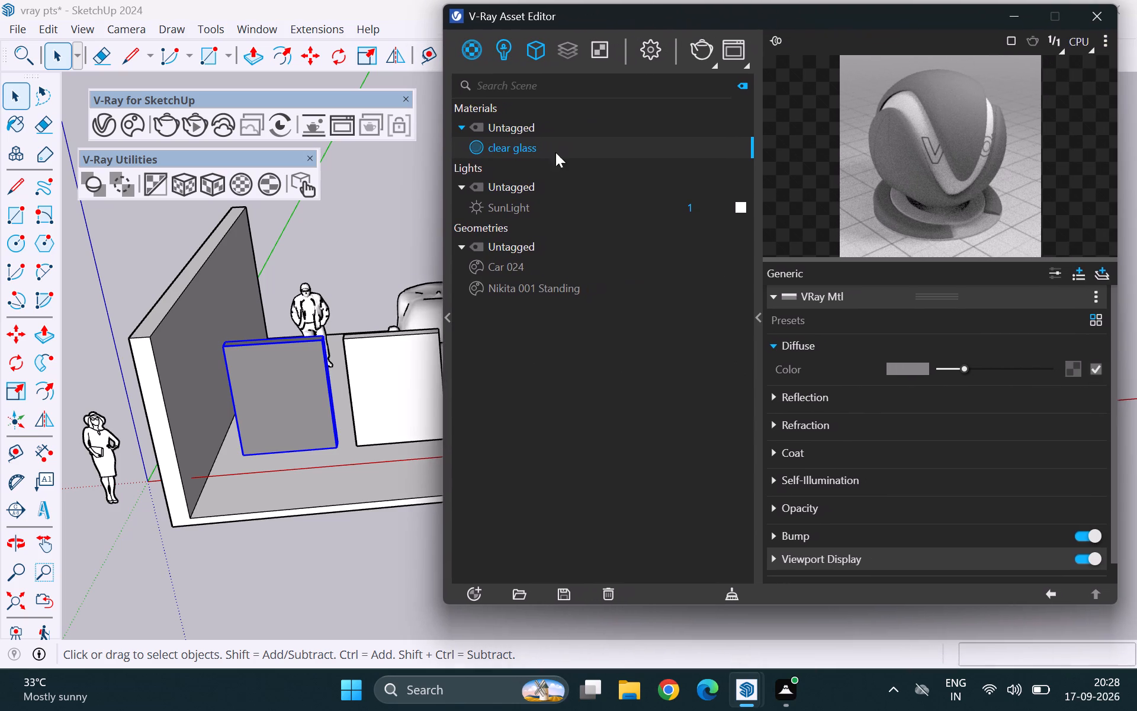
Inspect the clear glass material's diffuse colour in the V-Ray Color Picker and close it.
scroll(298, 255, "down", 16)
middle_click_drag(216, 322, 295, 322)
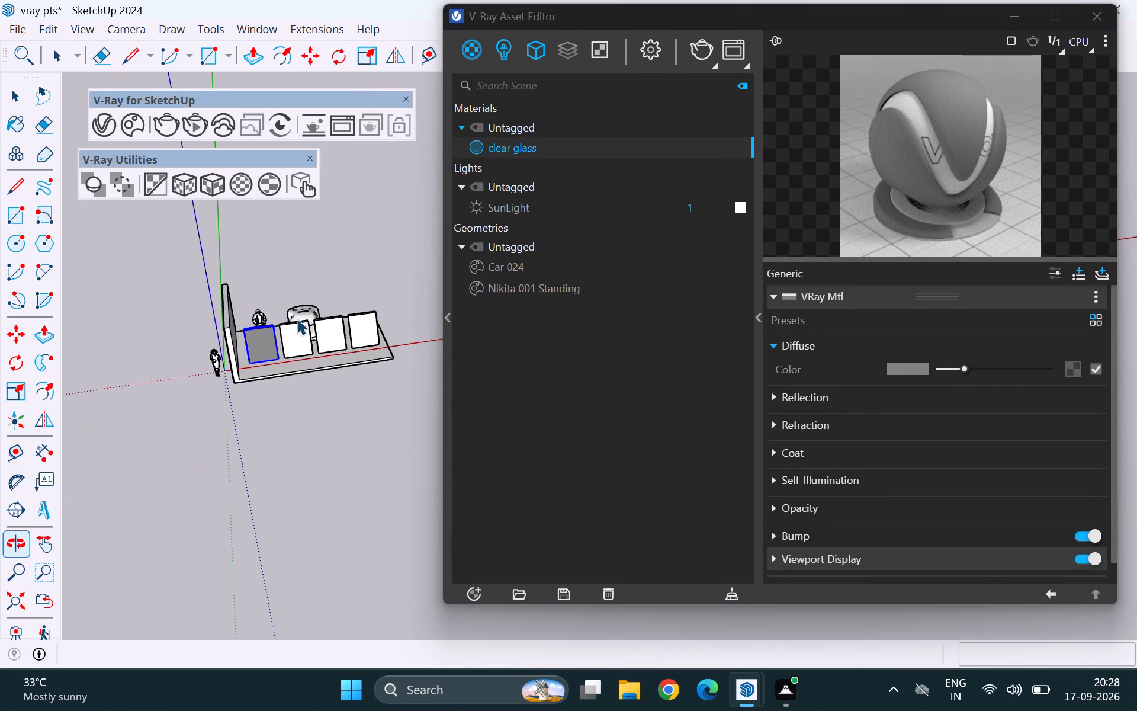
middle_click(295, 322)
scroll(373, 310, "up", 6)
scroll(121, 343, "up", 2)
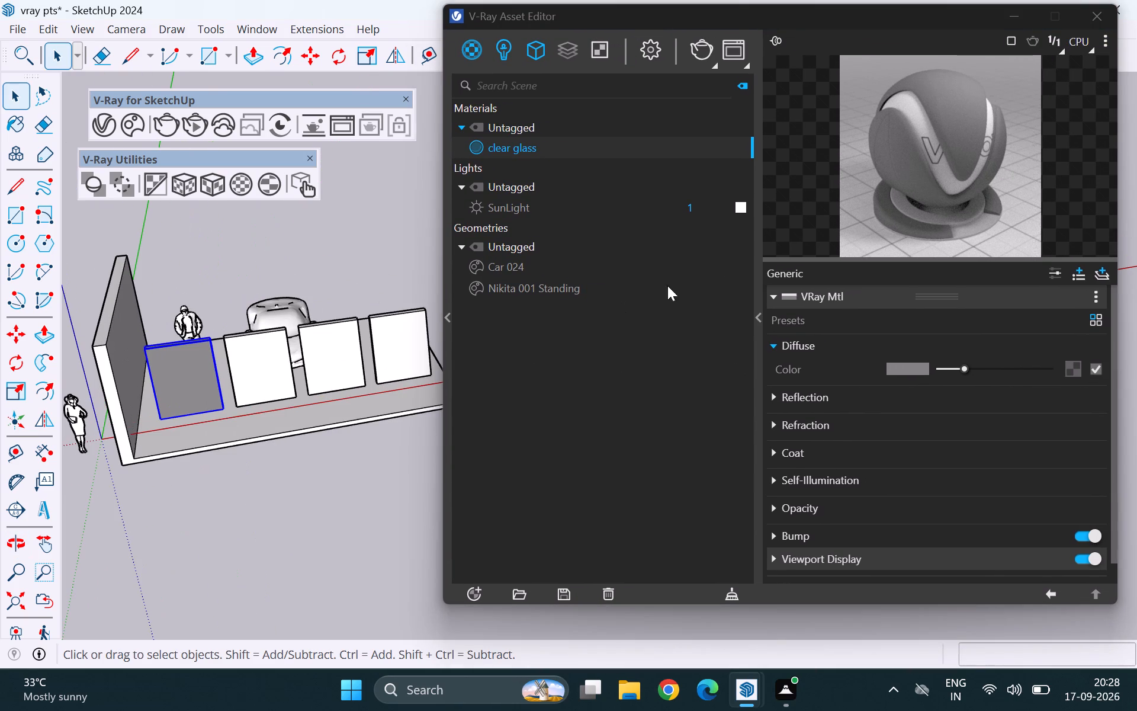
left_click(910, 369)
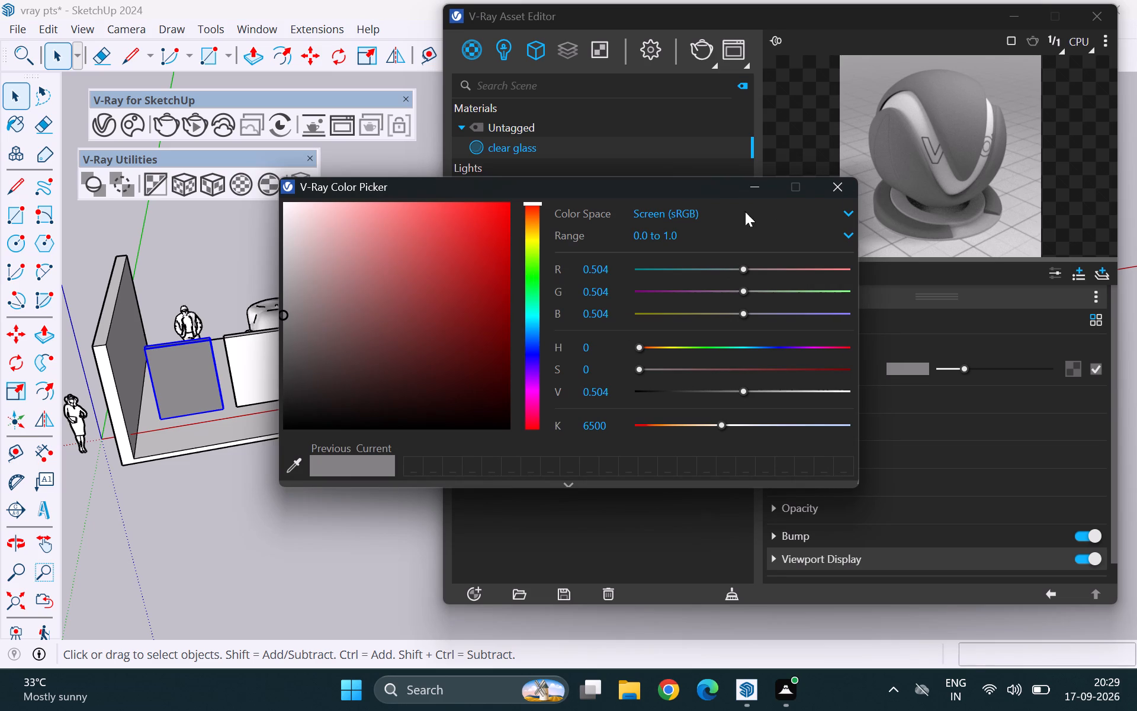
left_click(837, 188)
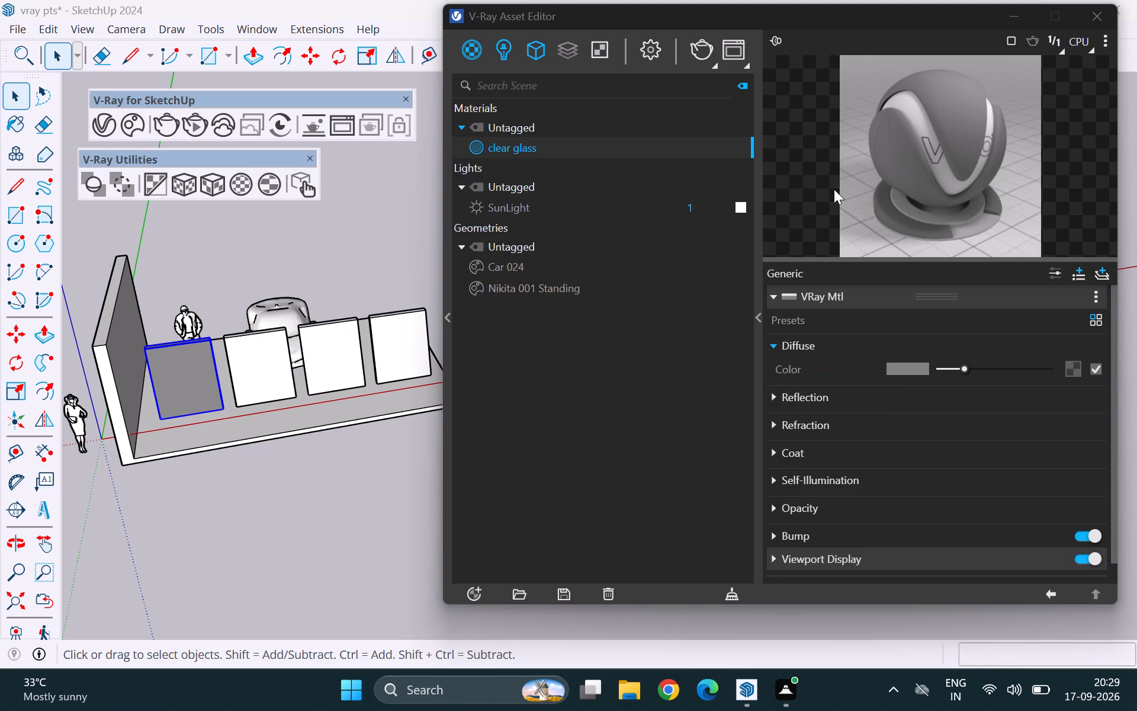
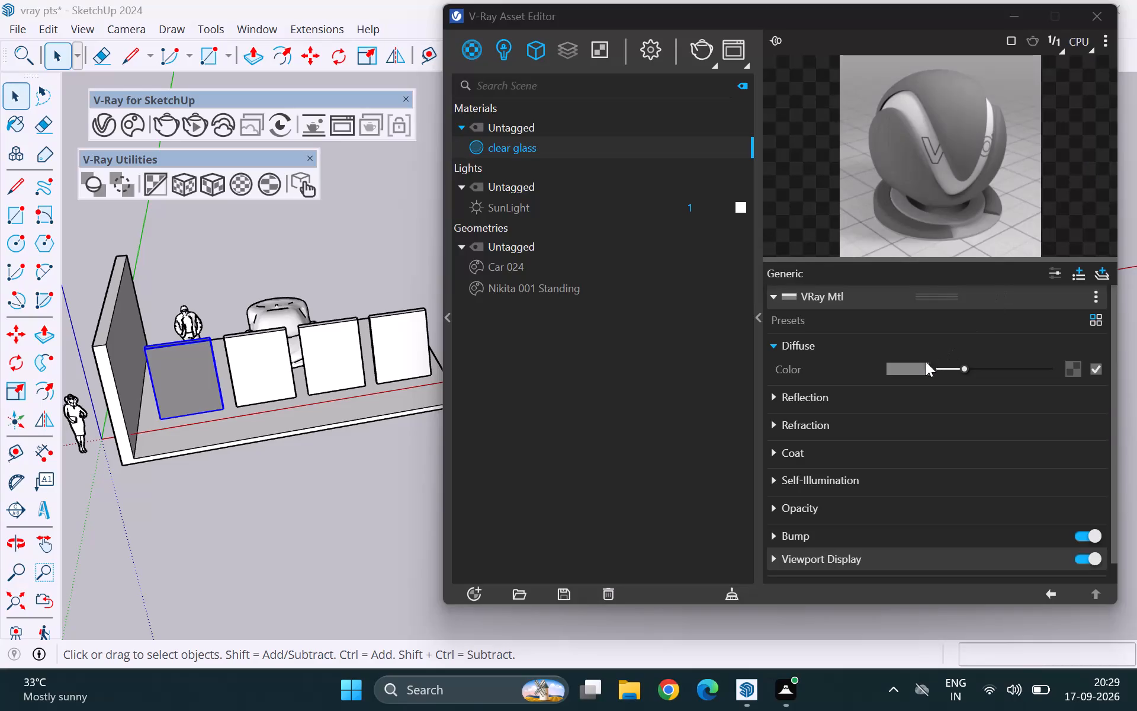
Set the clear glass material's diffuse colour to near black, about 0.03 for R, G and B.
left_click(910, 372)
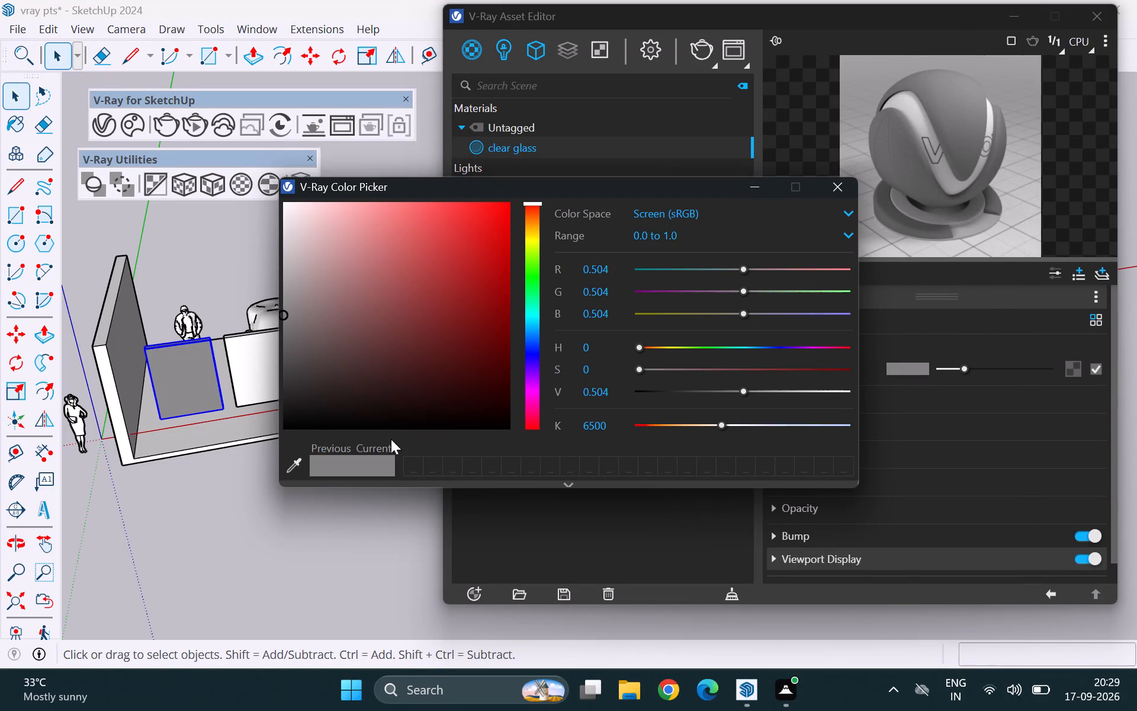
left_click(298, 422)
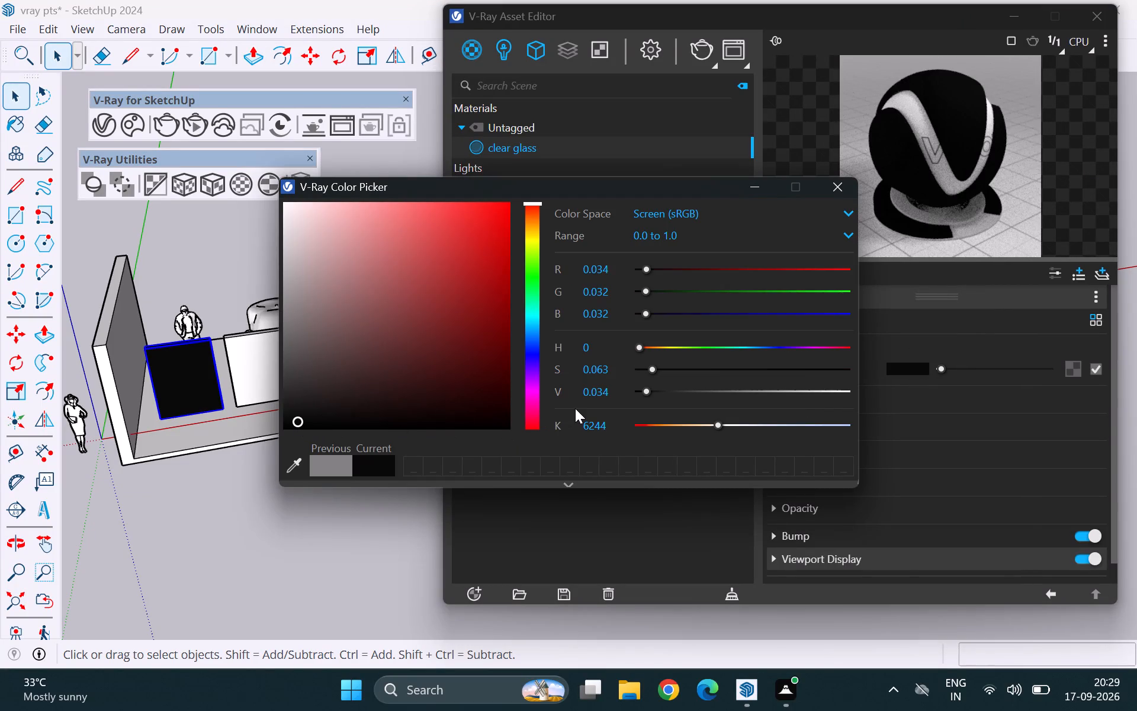
left_click(833, 186)
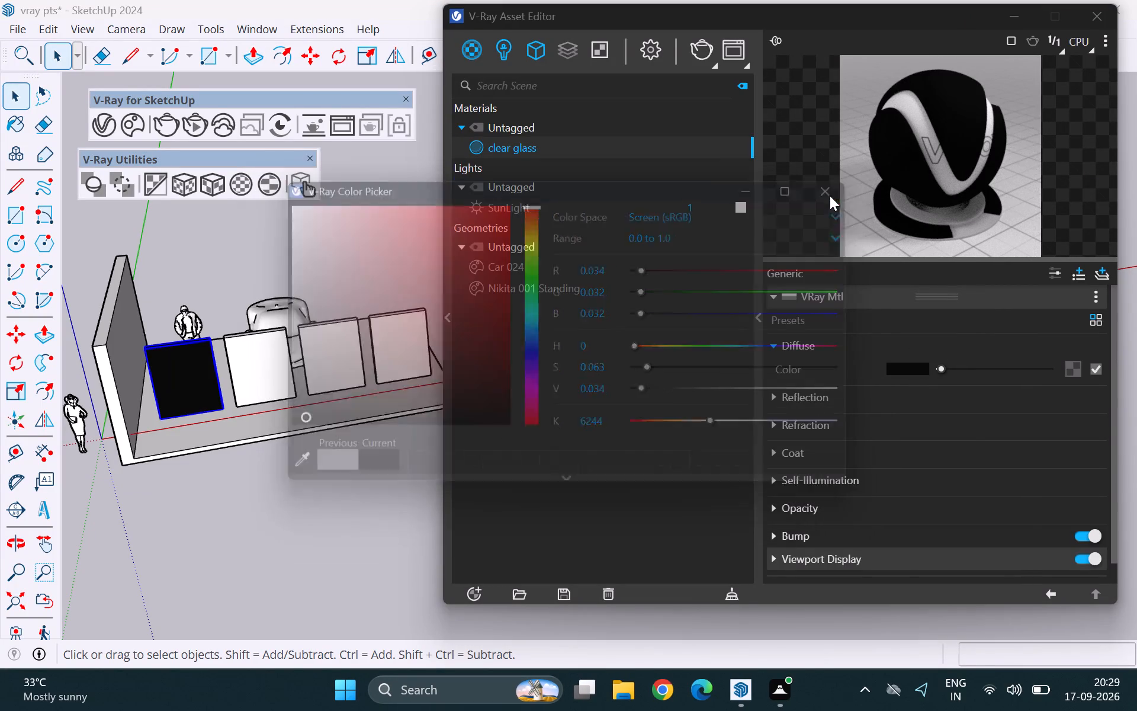
Expand the clear glass material's Reflection settings and raise the reflection colour to full white.
left_click(805, 398)
left_click_drag(940, 419, 940, 418)
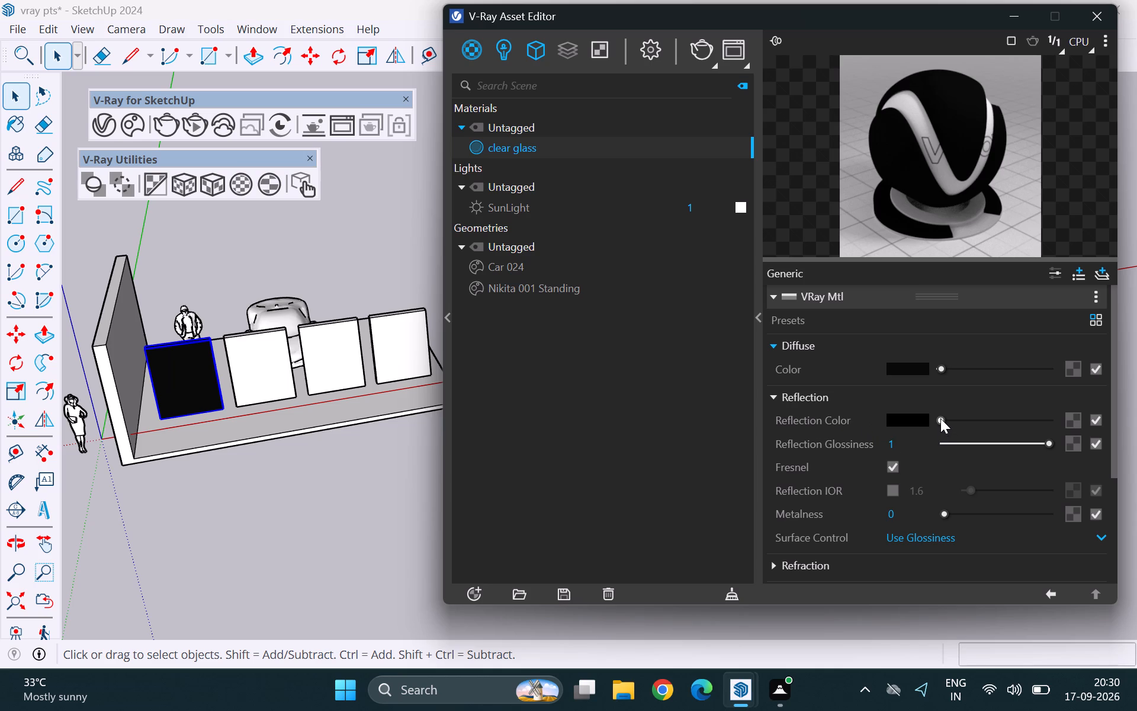
left_click_drag(940, 418, 1058, 419)
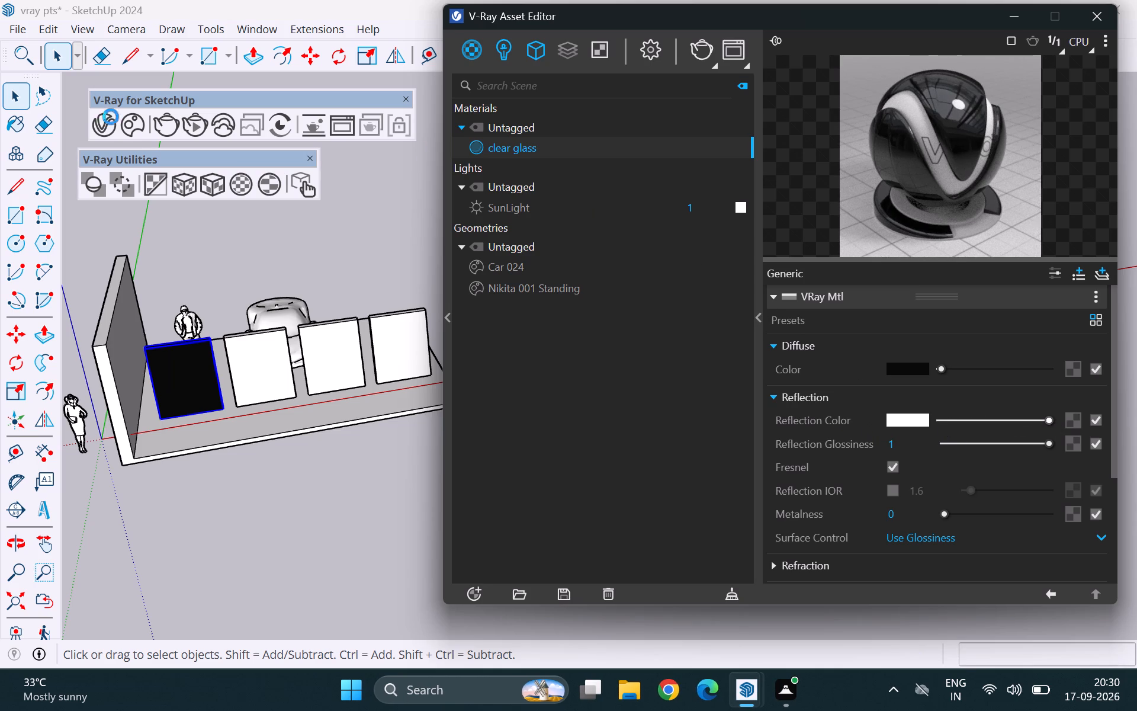
Start an interactive V-Ray render of the scene and reposition the Frame Buffer so the image area is in view.
left_click(134, 131)
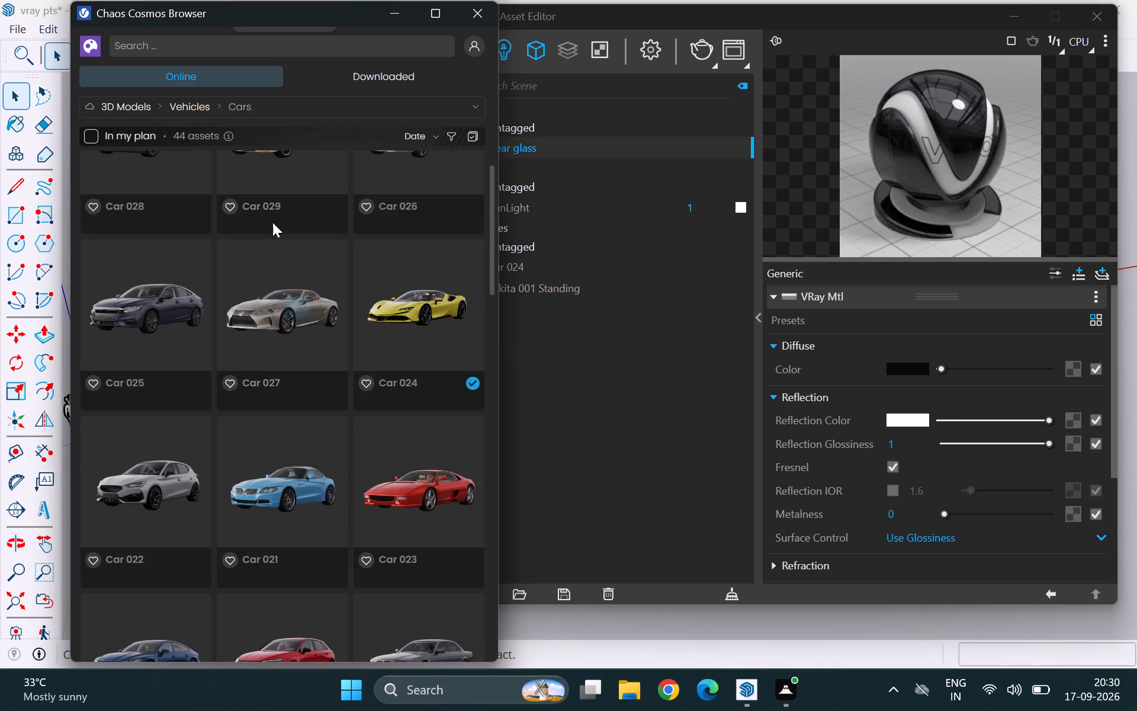
left_click(471, 12)
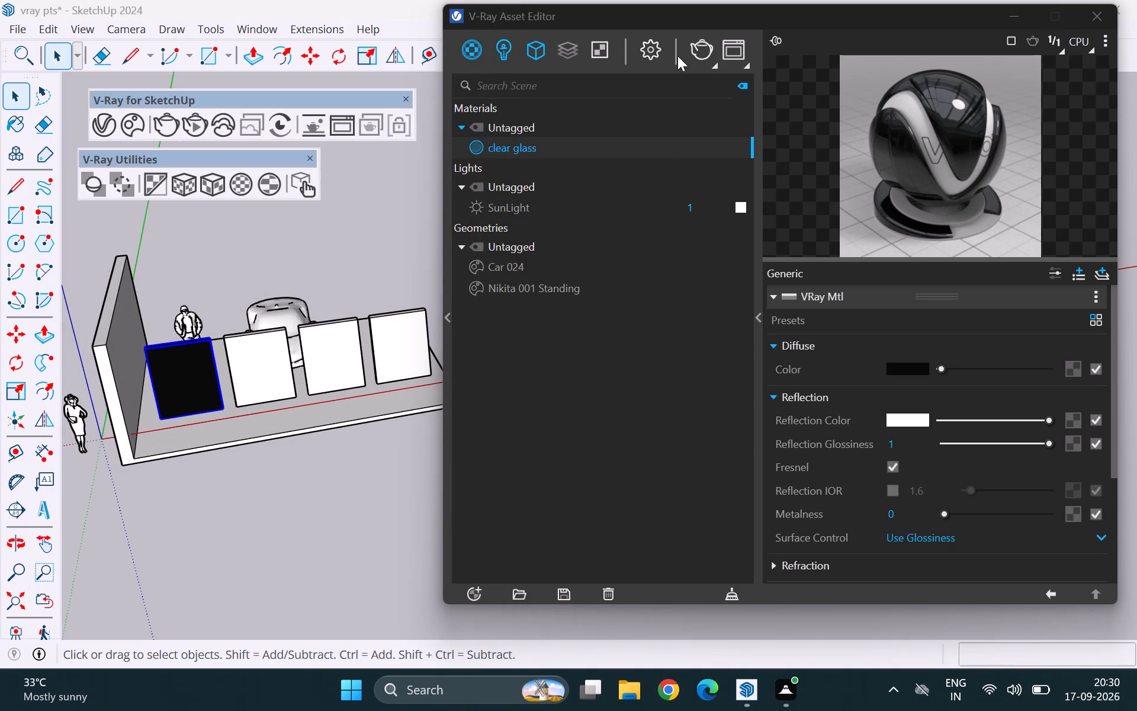
right_click(708, 59)
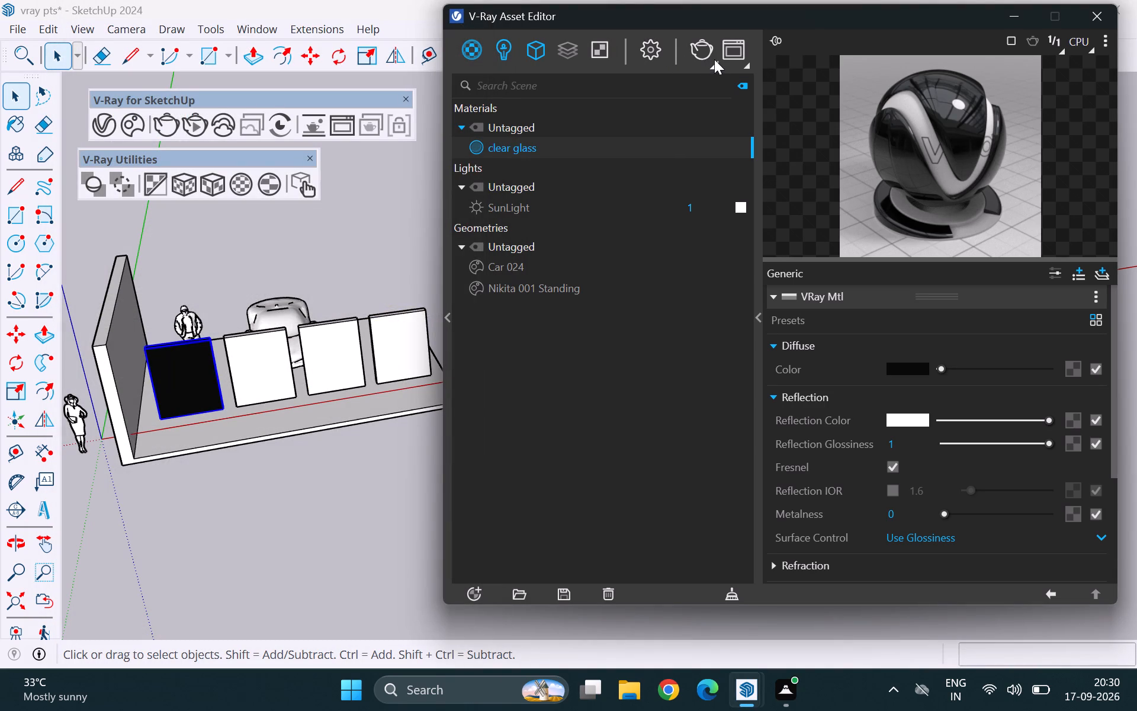
right_click(711, 64)
left_click(712, 66)
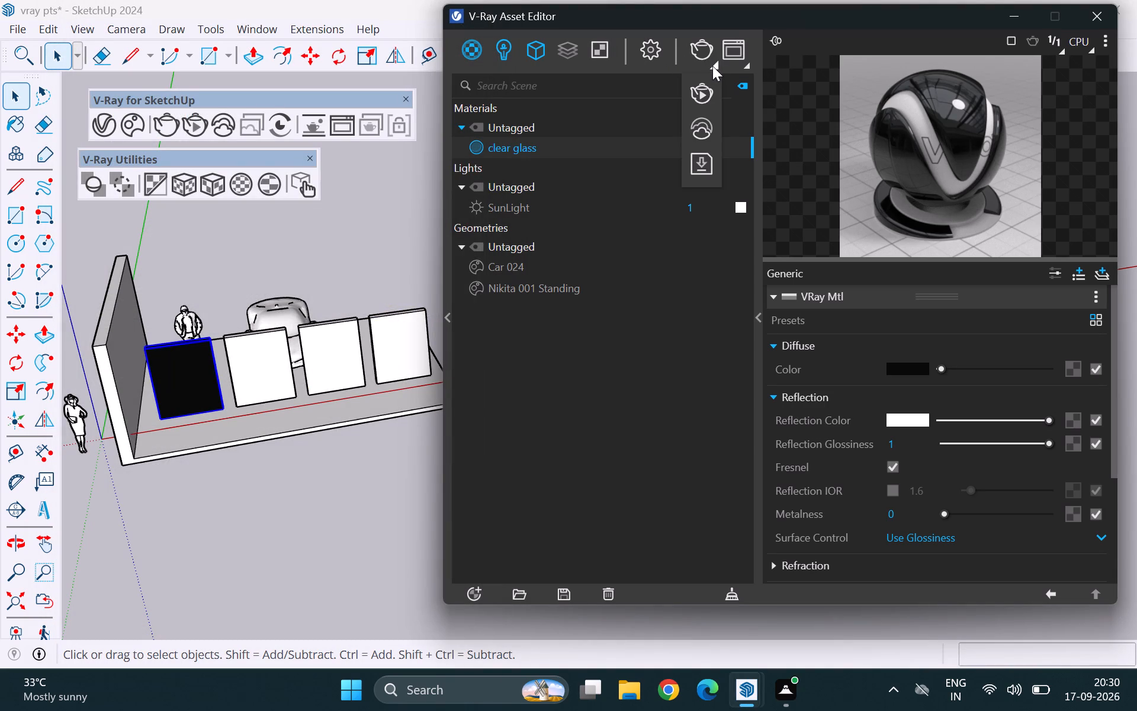
left_click(700, 89)
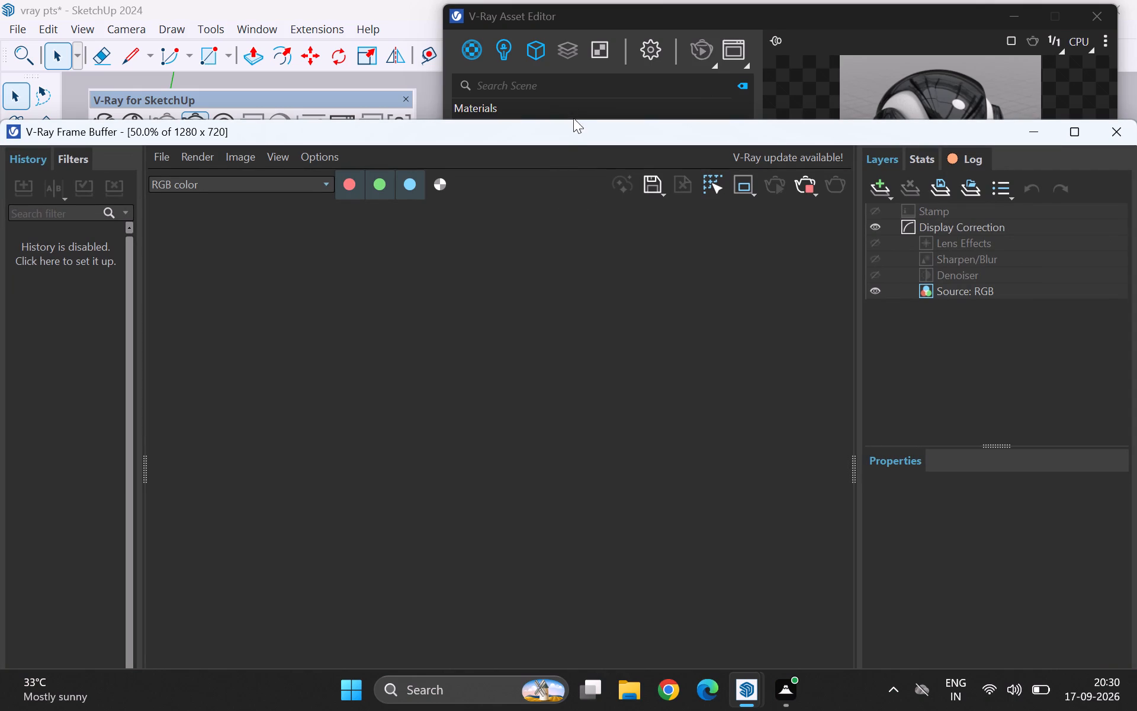
left_click_drag(568, 133, 577, 28)
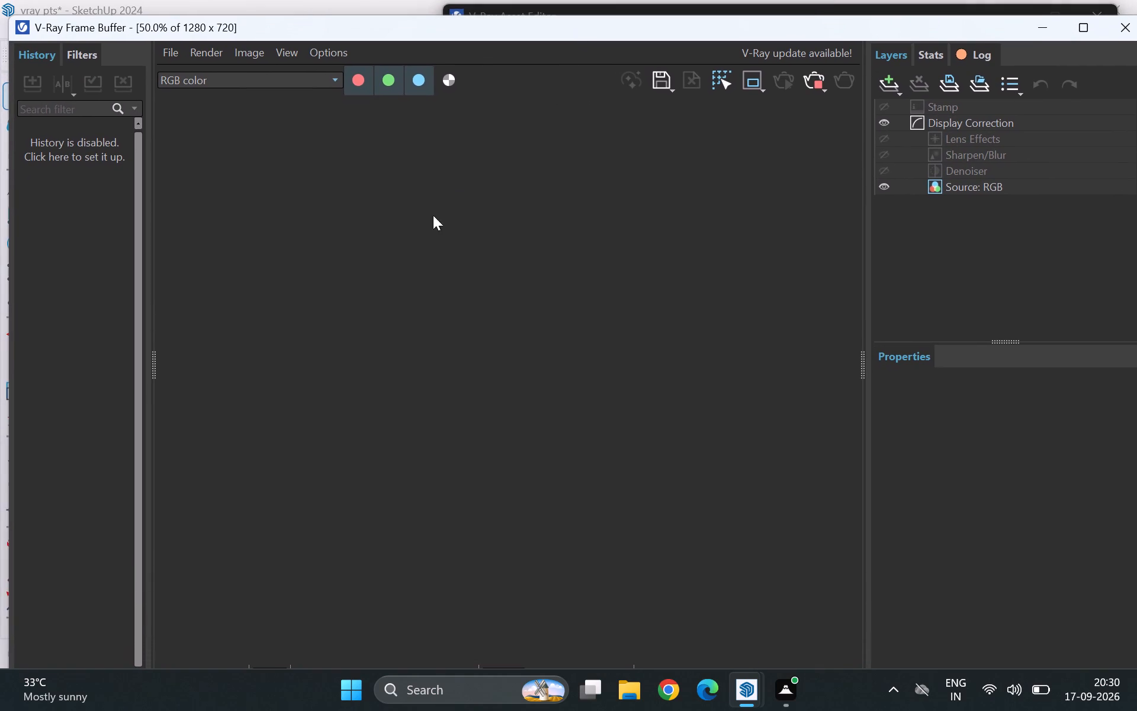
Examine the clear glass panel in the interactive render at different magnifications, then minimise the Frame Buffer.
scroll(398, 260, "down", 5)
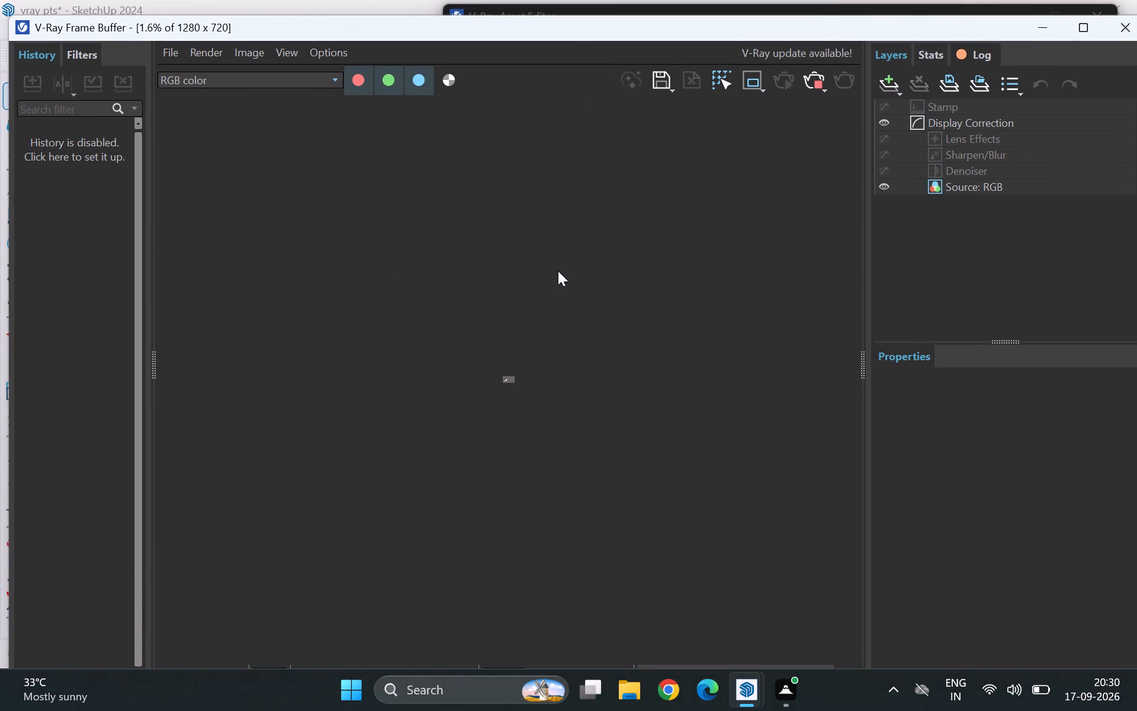
scroll(510, 386, "up", 5)
scroll(354, 396, "up", 6)
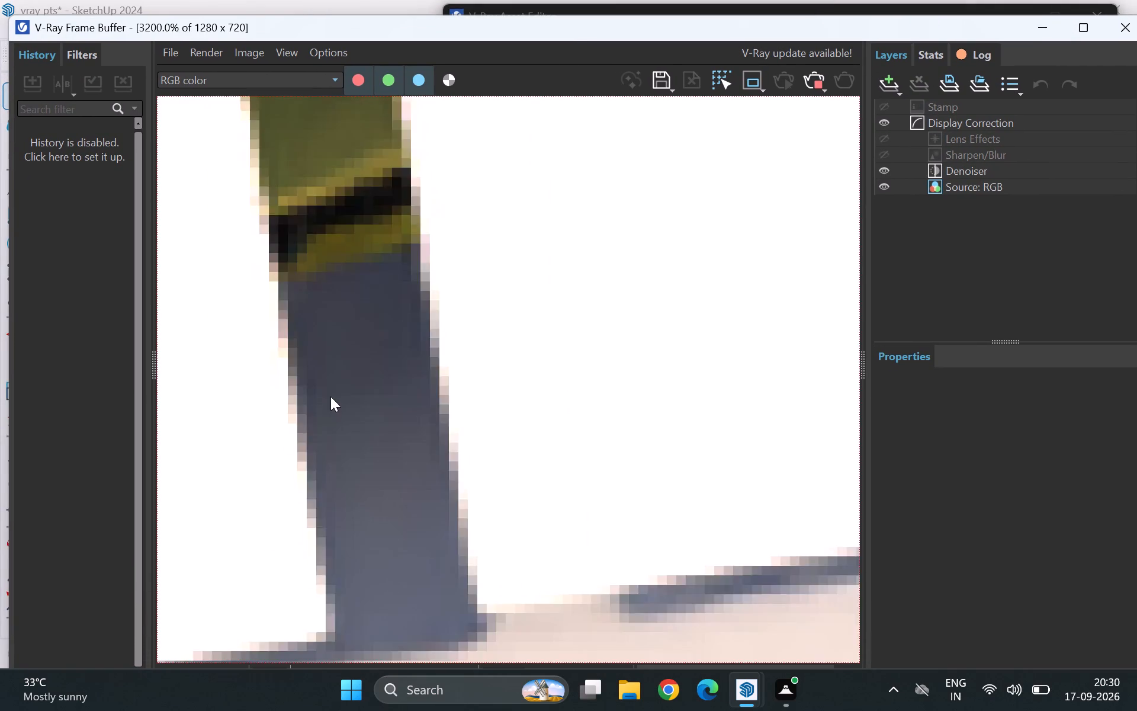
scroll(370, 408, "down", 5)
scroll(240, 389, "up", 4)
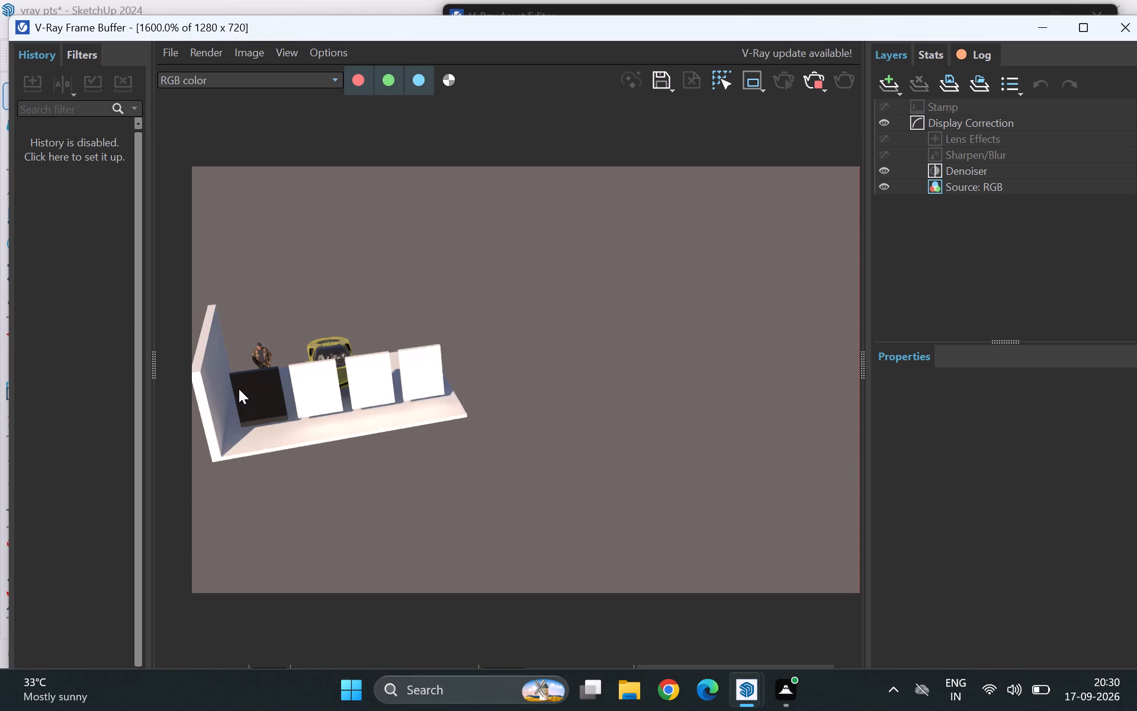
scroll(369, 409, "down", 3)
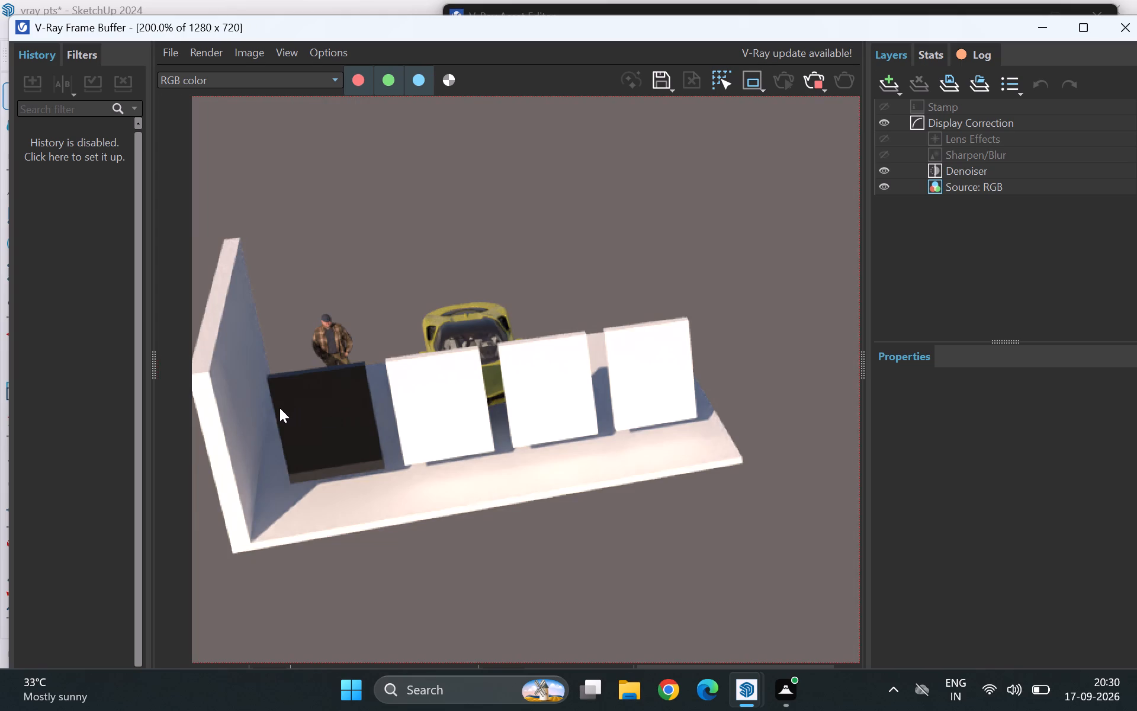
scroll(278, 408, "up", 1)
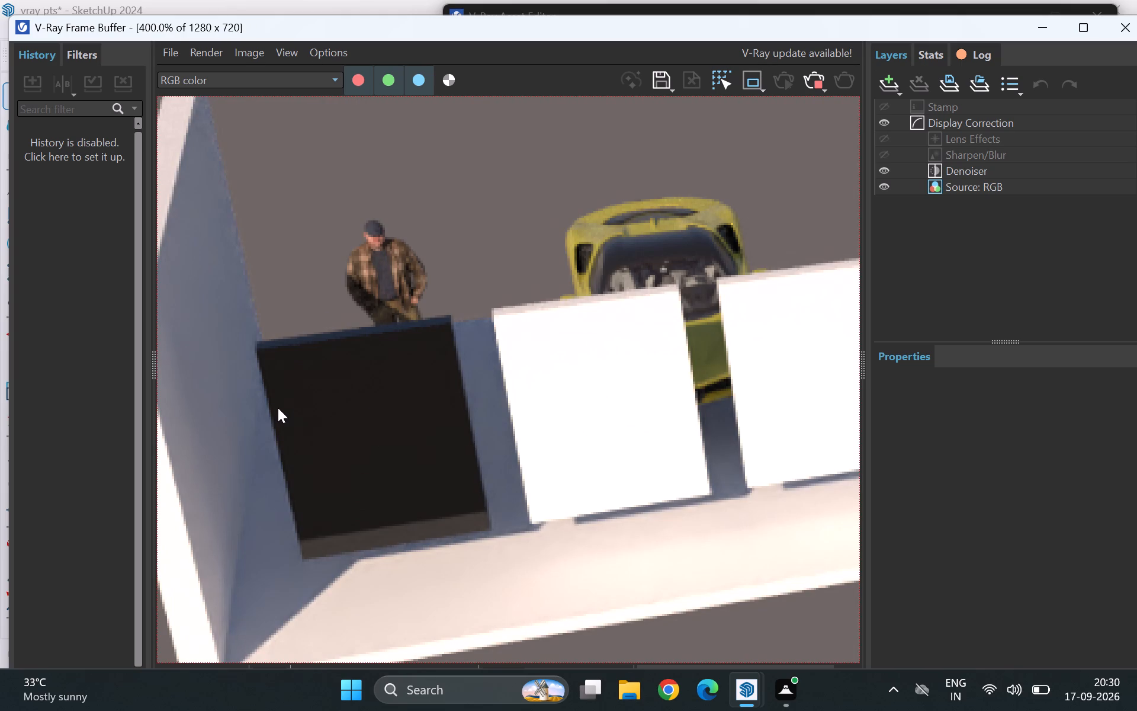
scroll(278, 408, "down", 1)
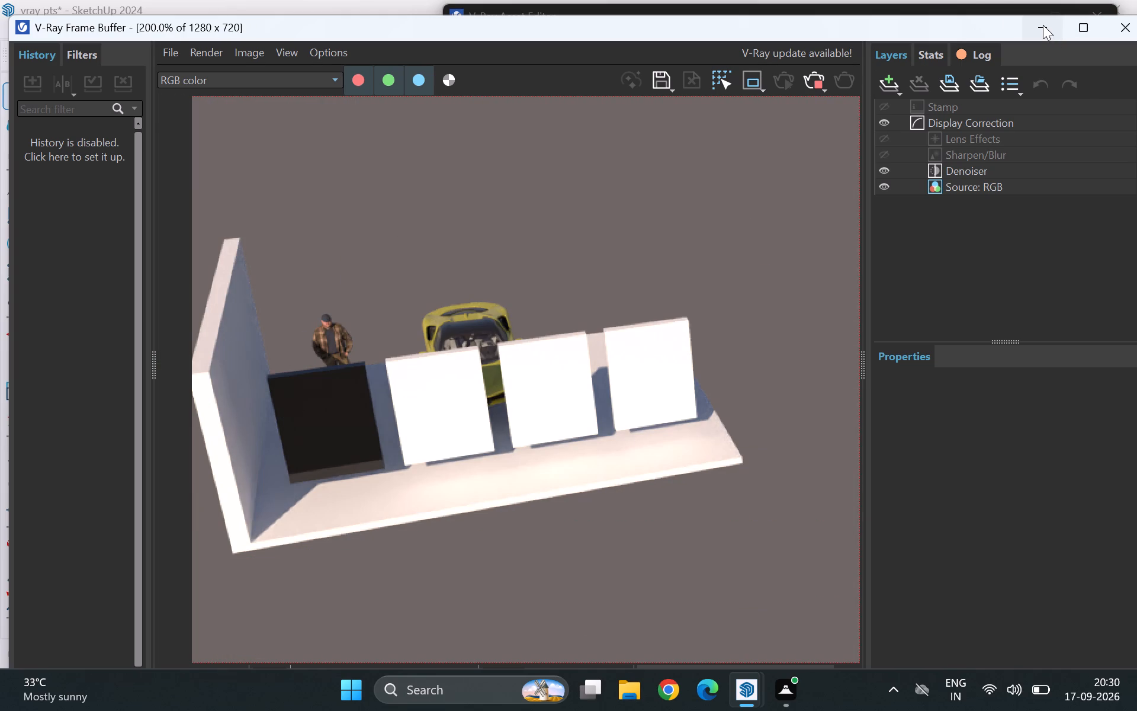
left_click(1043, 25)
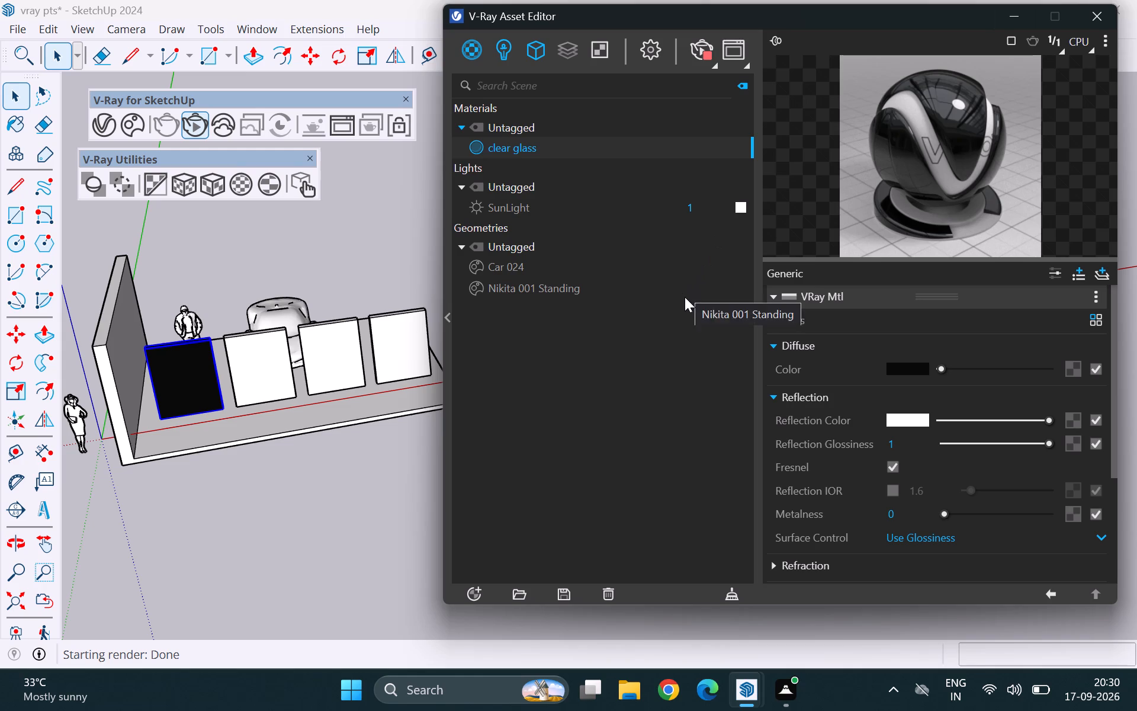
Turn off Fresnel in the clear glass material's reflection settings.
left_click(891, 469)
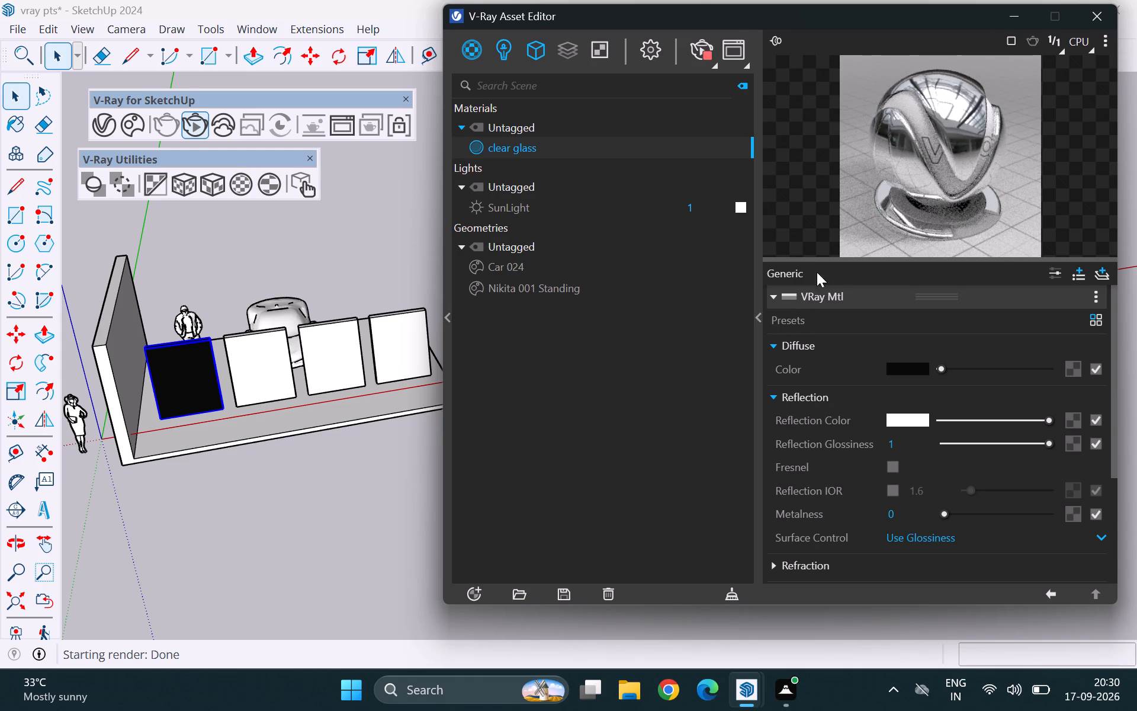
Restart the interactive render, examine the clear glass panel's reflections up close, and close the Frame Buffer.
left_click(699, 44)
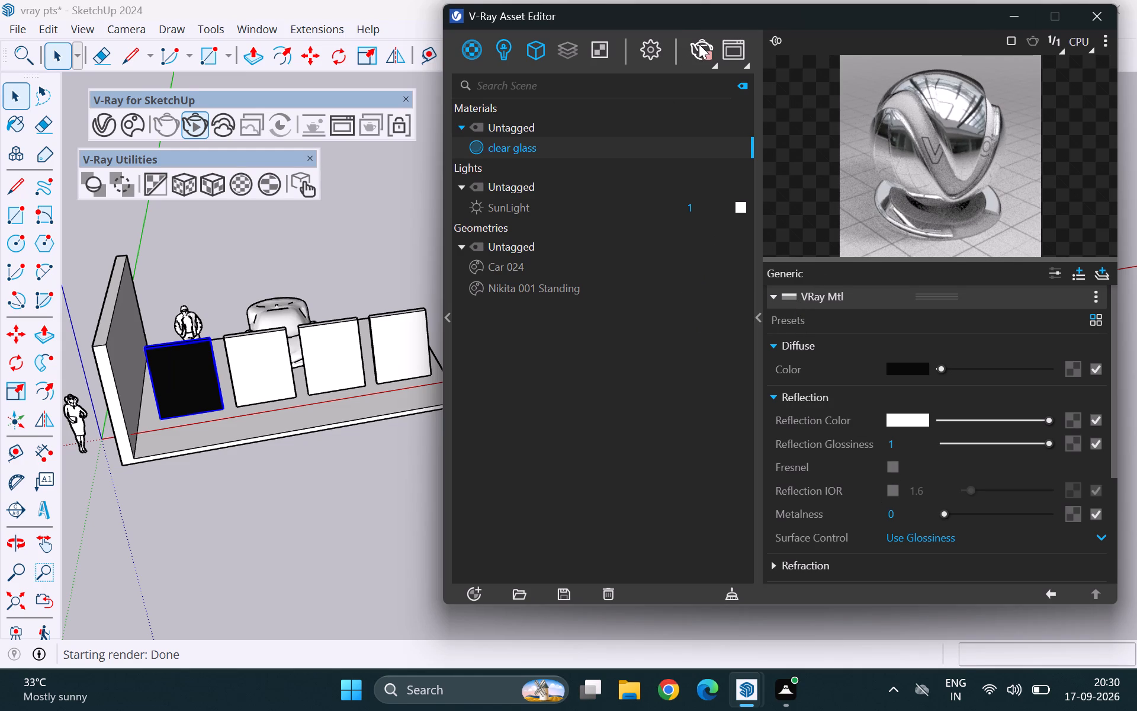
left_click(702, 52)
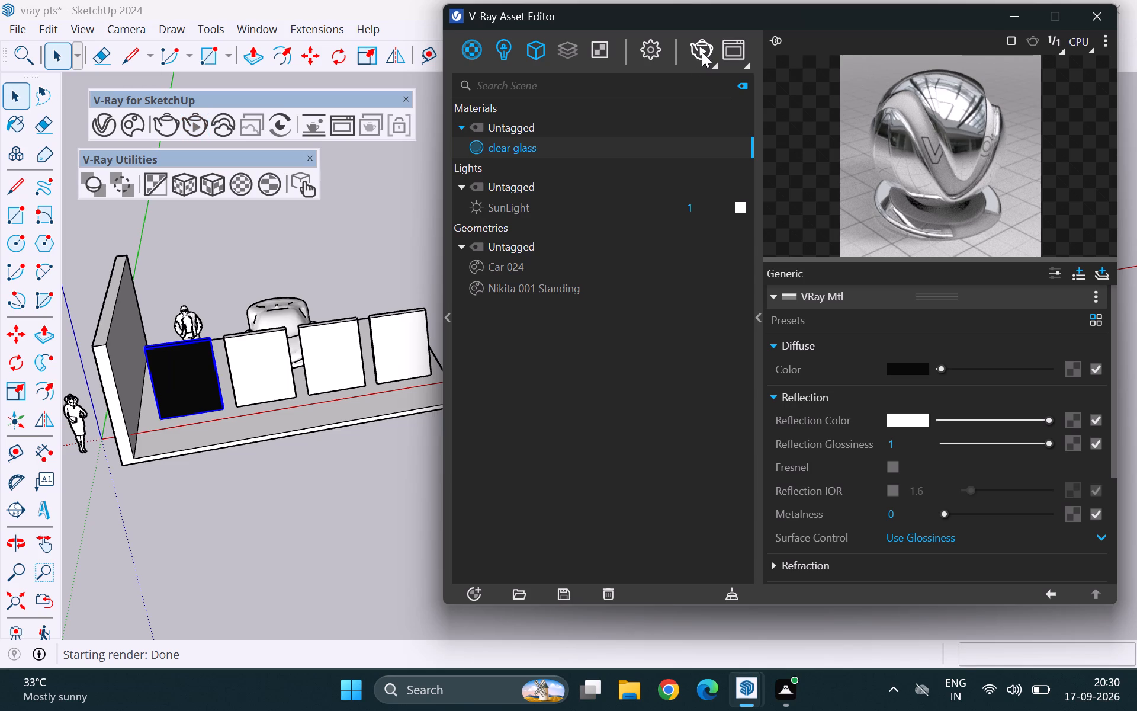
scroll(312, 421, "up", 3)
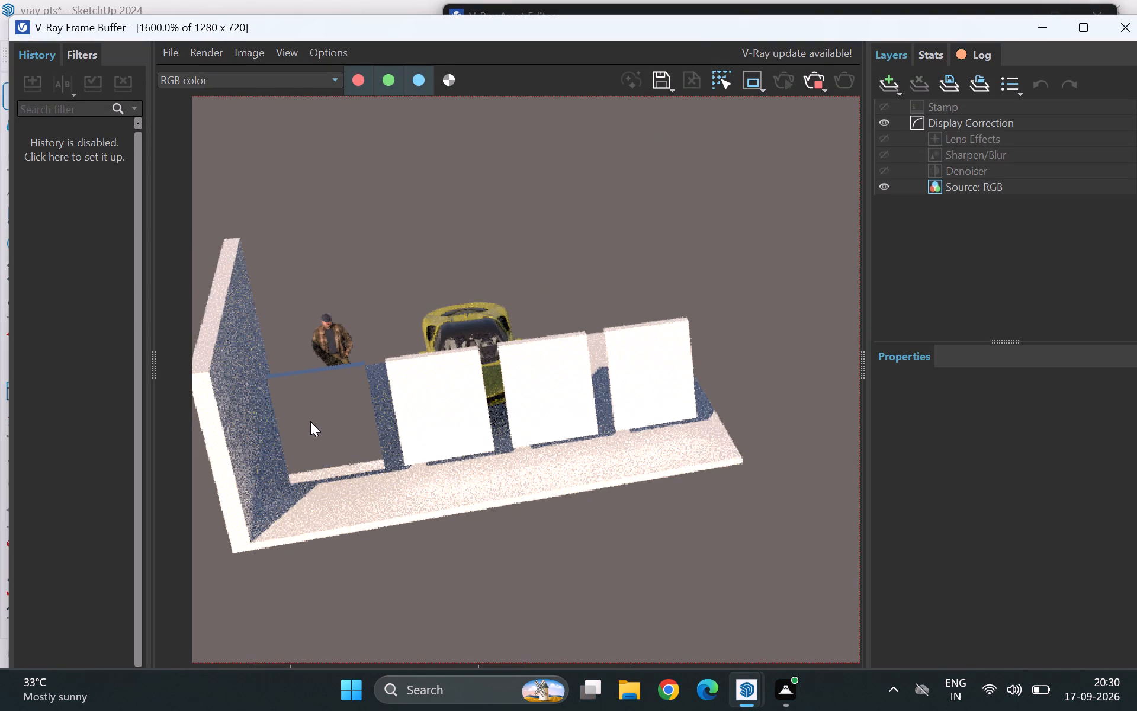
scroll(485, 312, "down", 3)
scroll(349, 309, "up", 5)
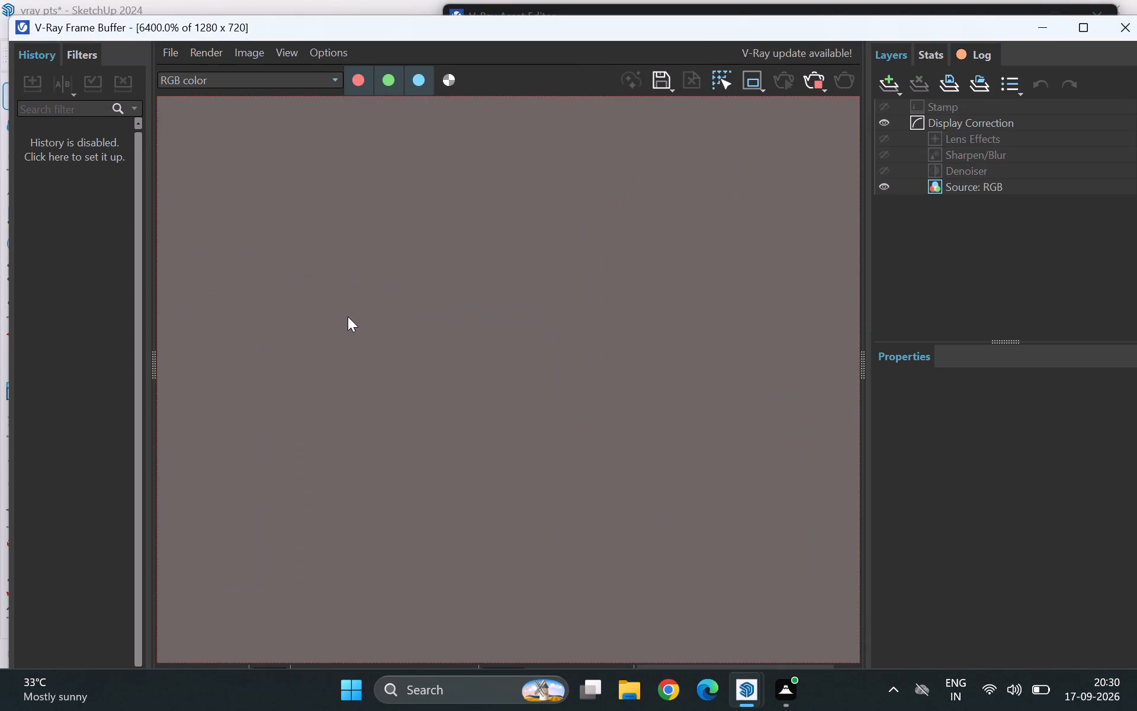
scroll(414, 321, "down", 5)
scroll(317, 322, "up", 1)
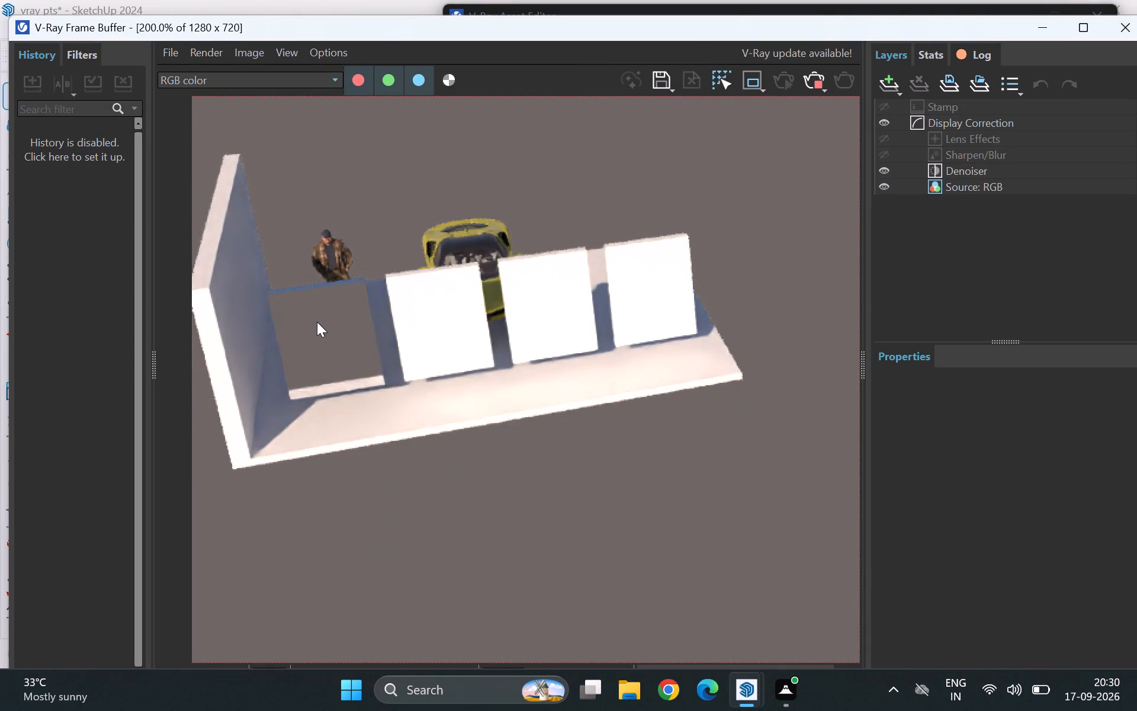
scroll(317, 322, "up", 1)
scroll(317, 323, "down", 1)
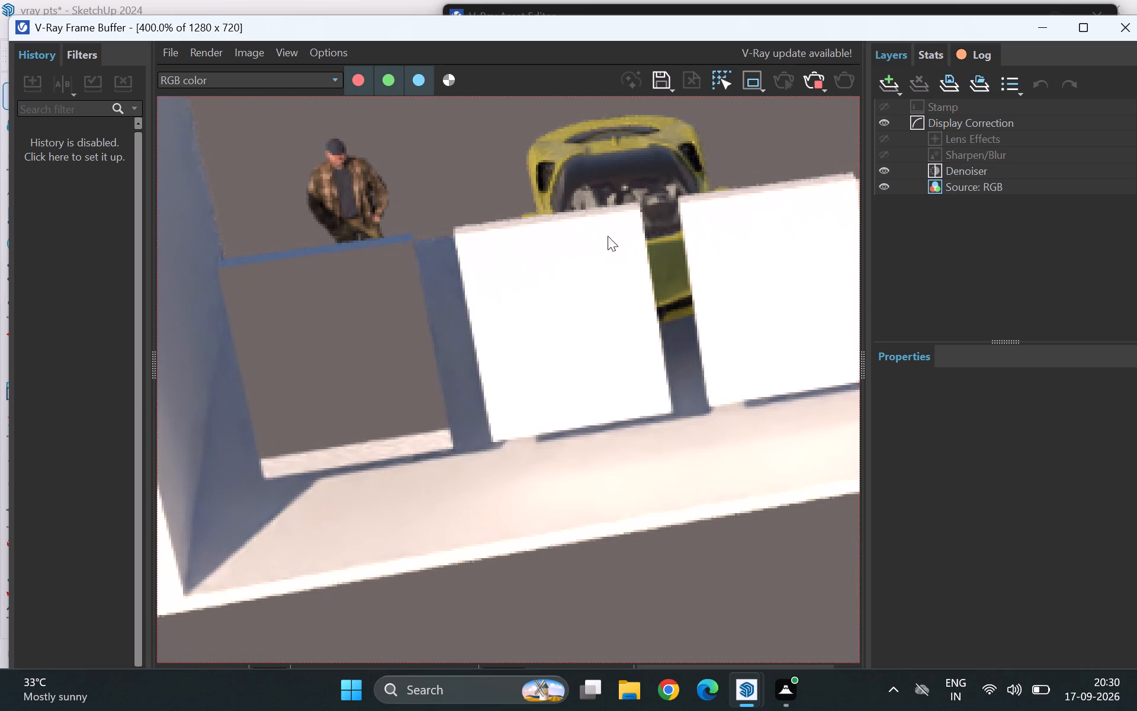
left_click(1114, 23)
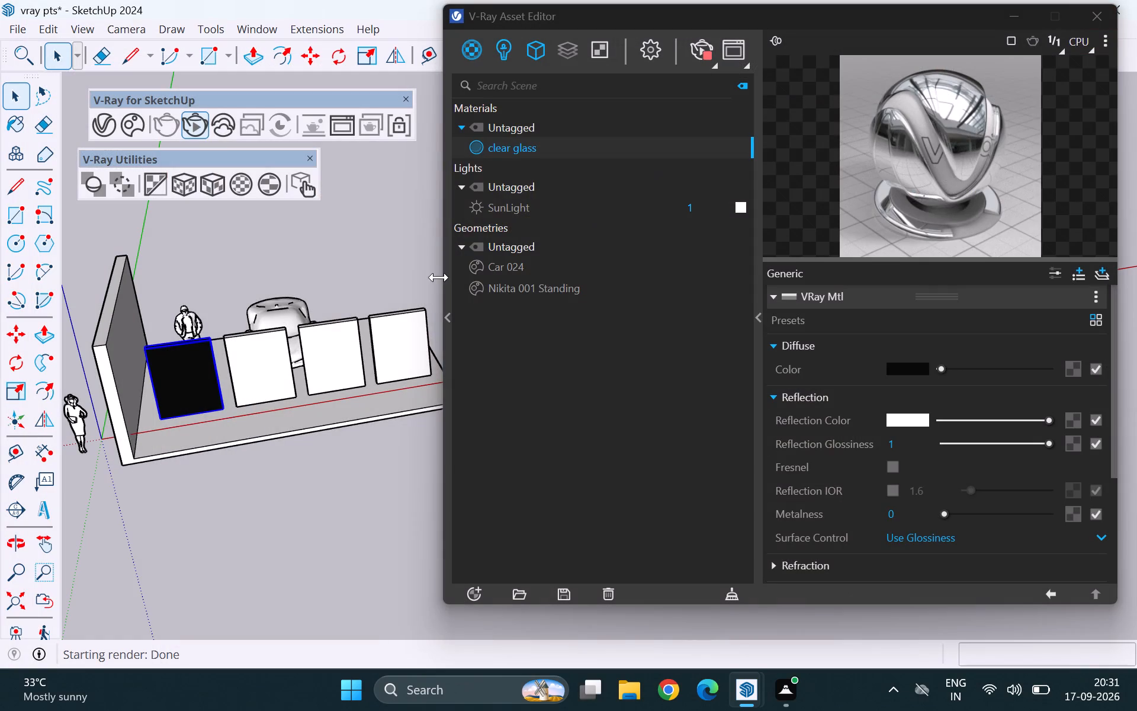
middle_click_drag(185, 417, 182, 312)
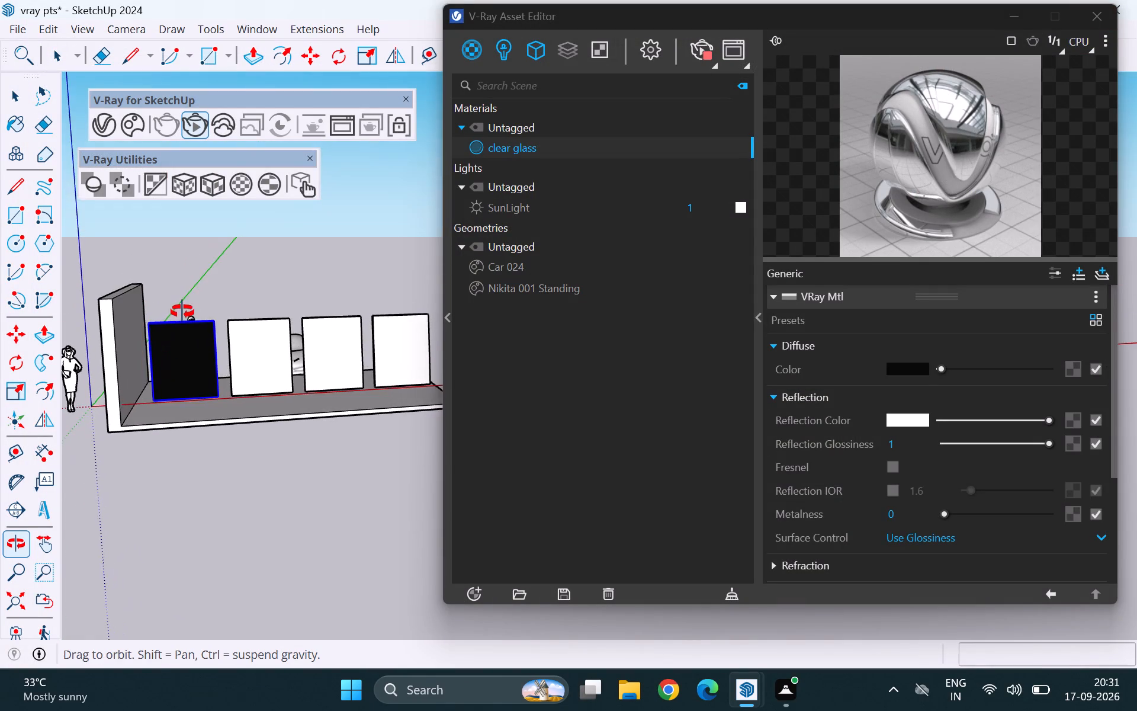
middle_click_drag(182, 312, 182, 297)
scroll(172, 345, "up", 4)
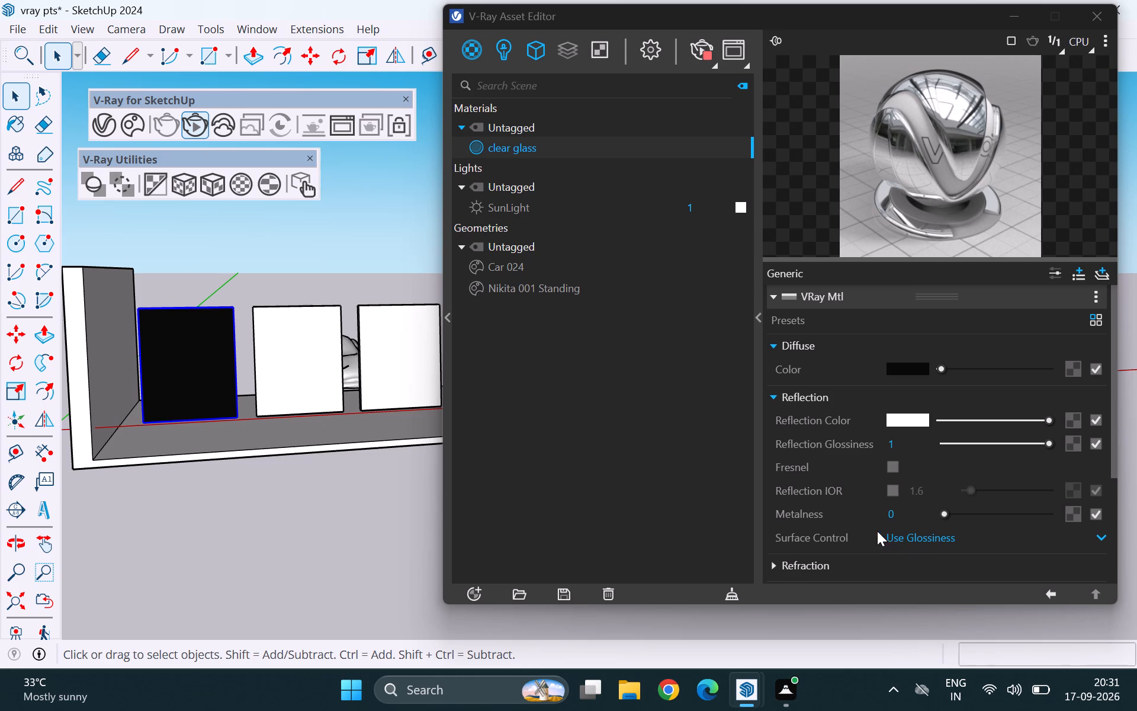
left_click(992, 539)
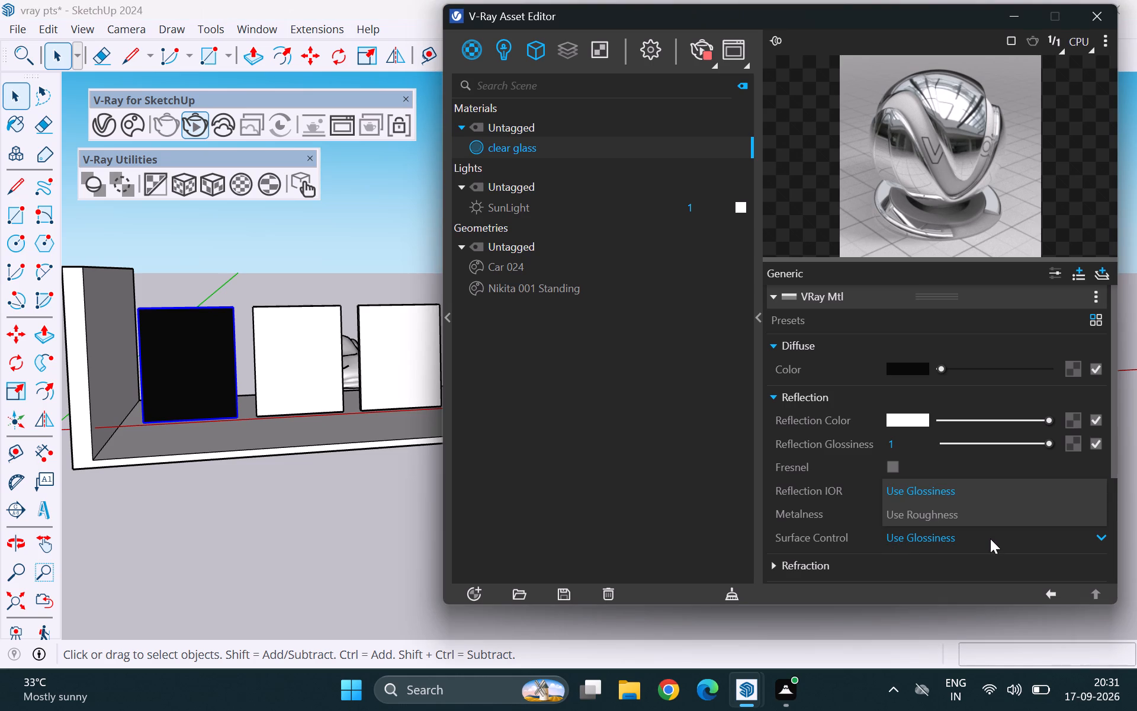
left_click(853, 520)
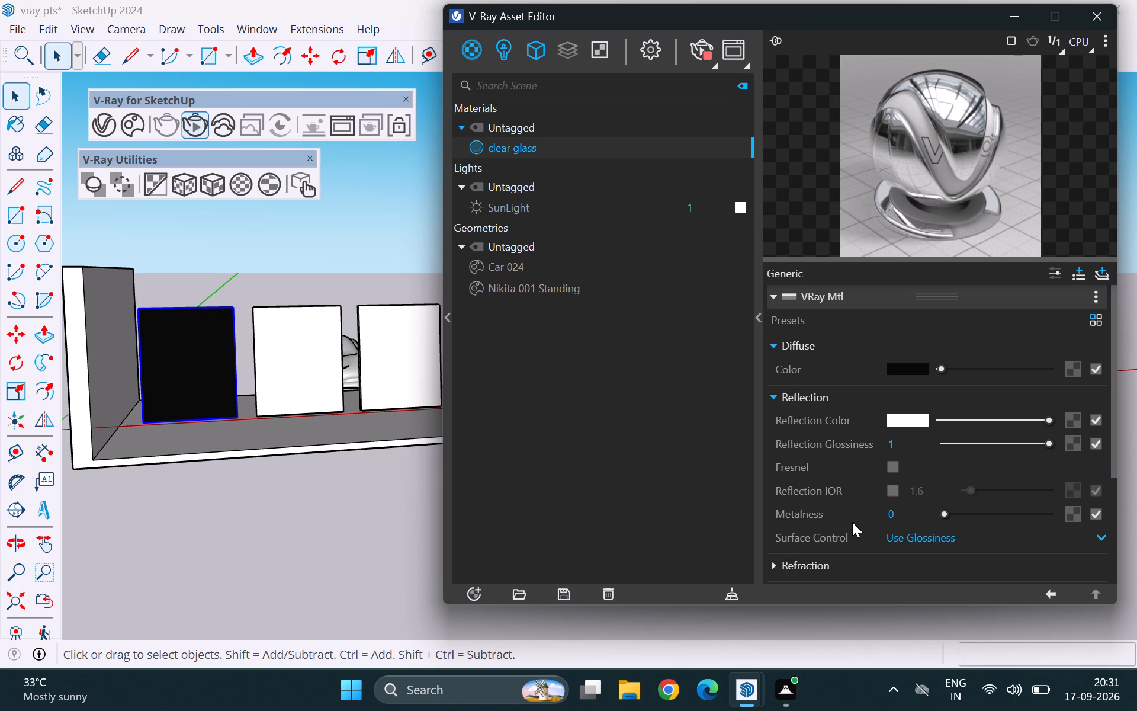
Deselect the front panel and duplicate the clear glass material.
scroll(303, 341, "down", 1)
middle_click_drag(301, 327, 311, 387)
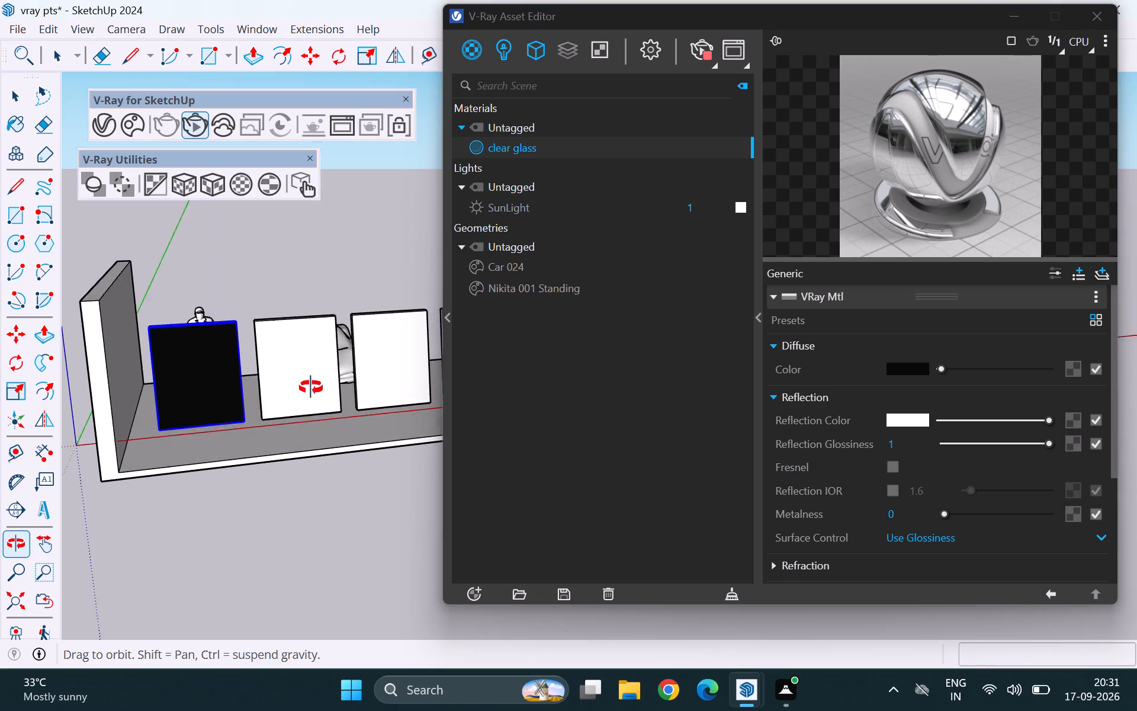
middle_click_drag(311, 387, 308, 402)
left_click(319, 225)
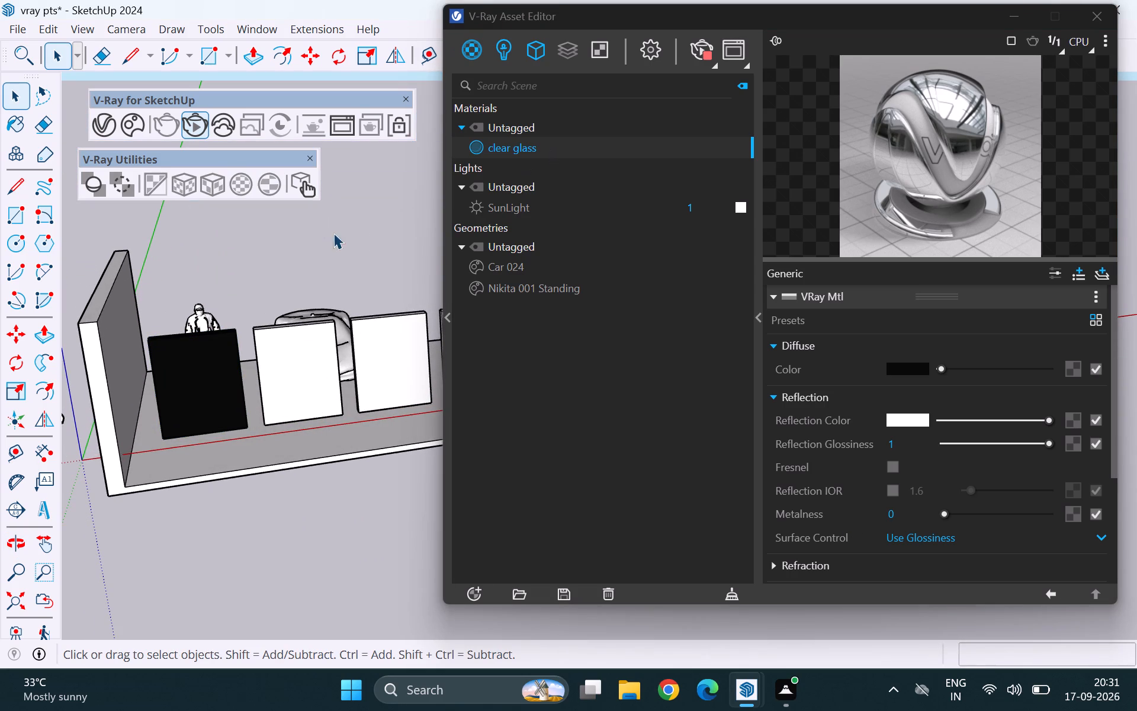
right_click(541, 153)
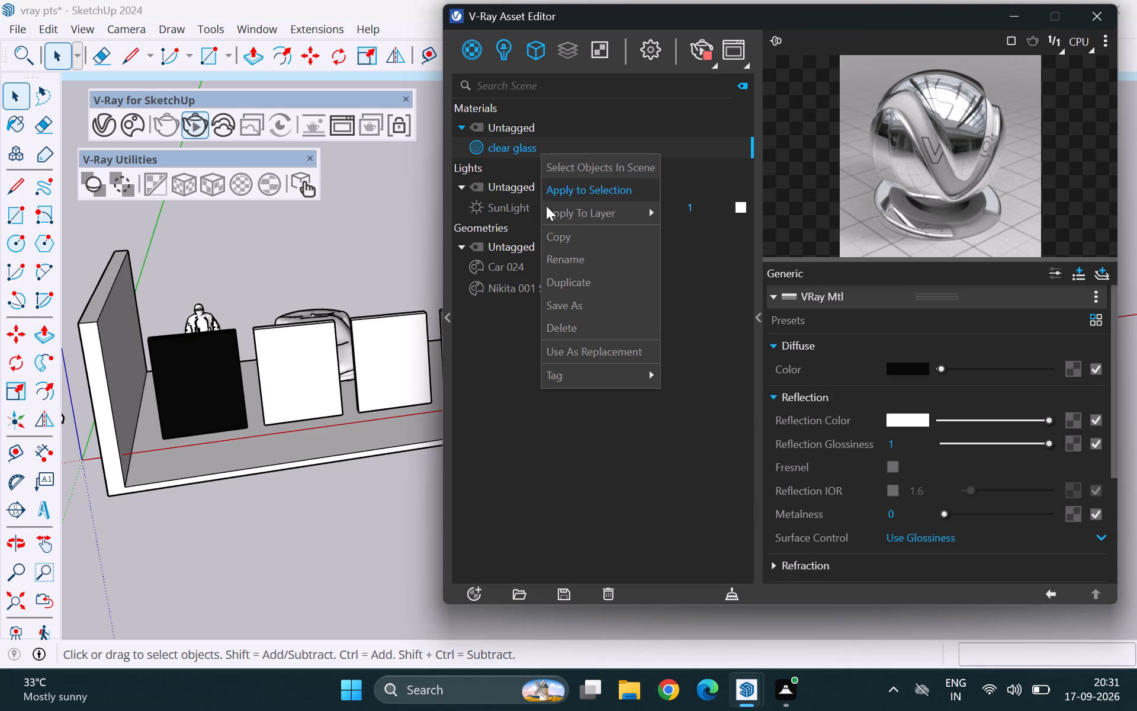
left_click(586, 284)
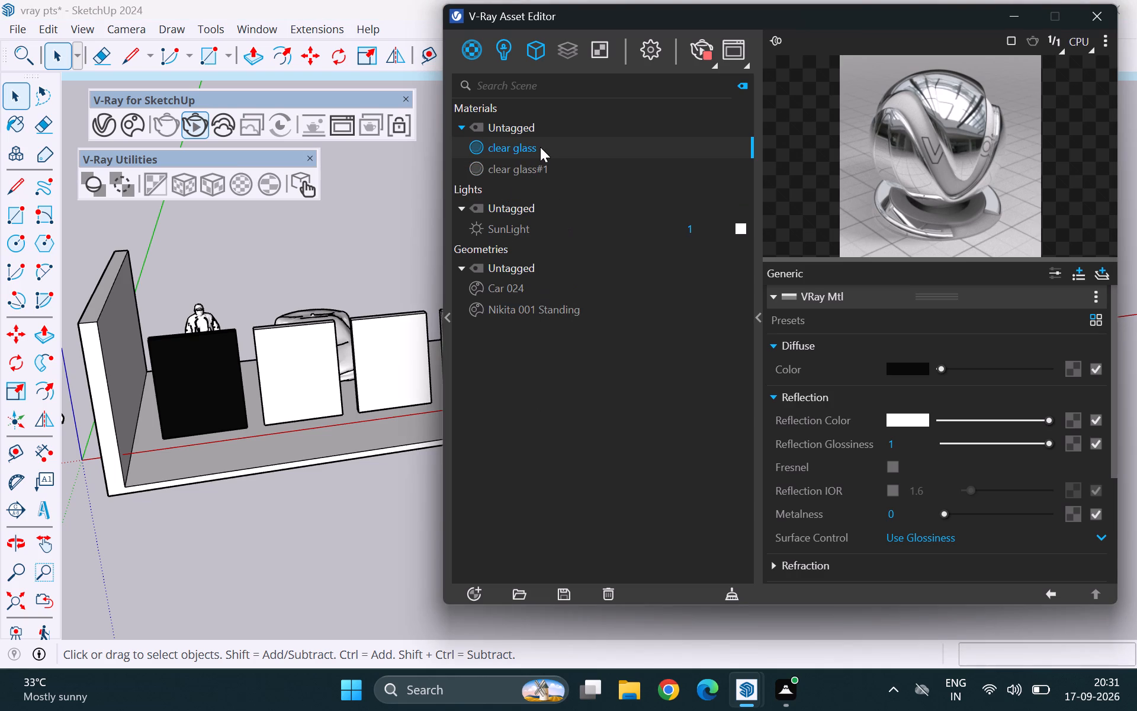
Rename the duplicated clear glass material as frosted glass.
right_click(538, 145)
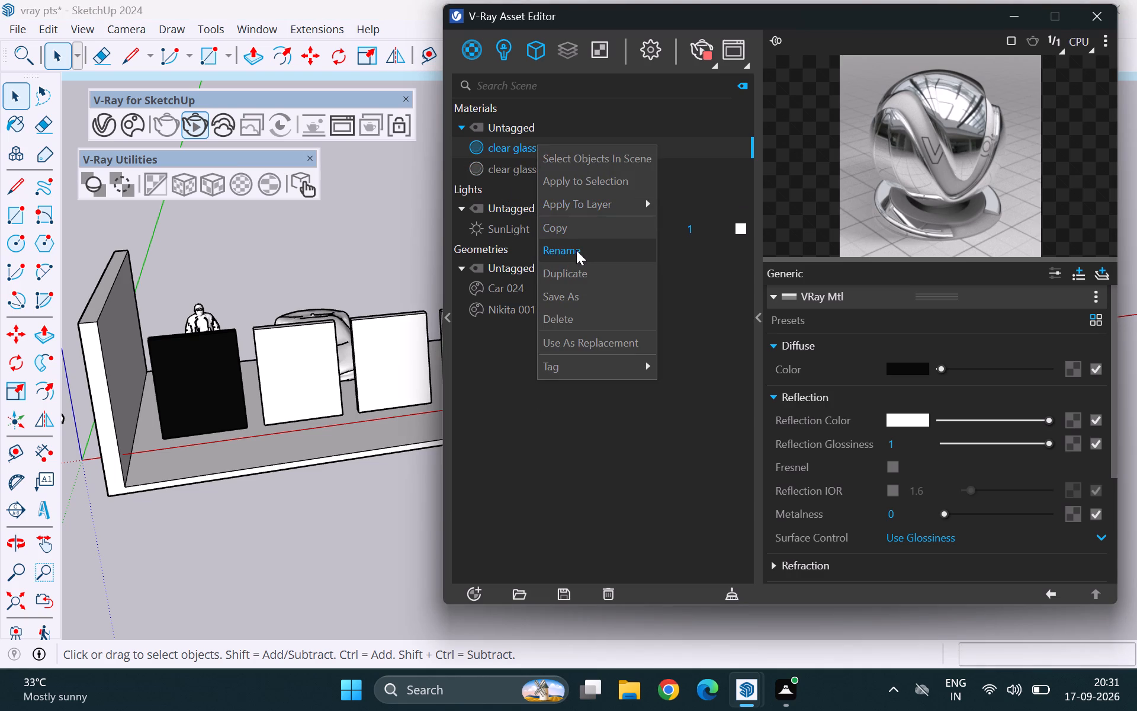
left_click(576, 250)
left_click(555, 168)
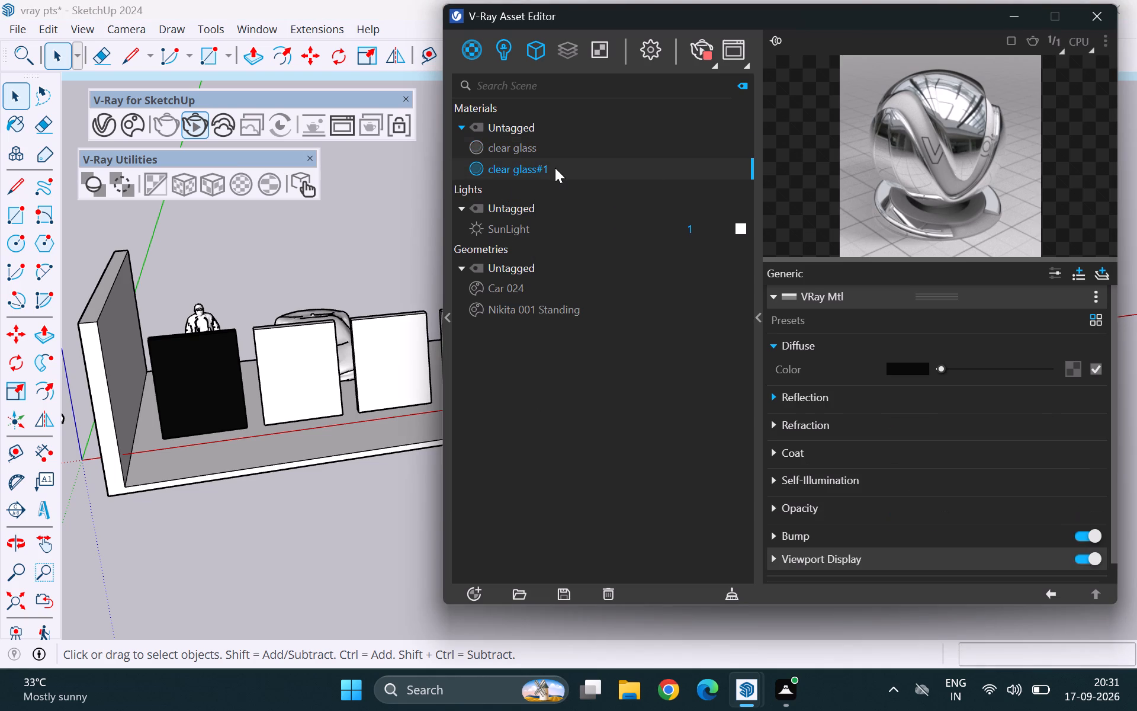
right_click(555, 168)
left_click(585, 272)
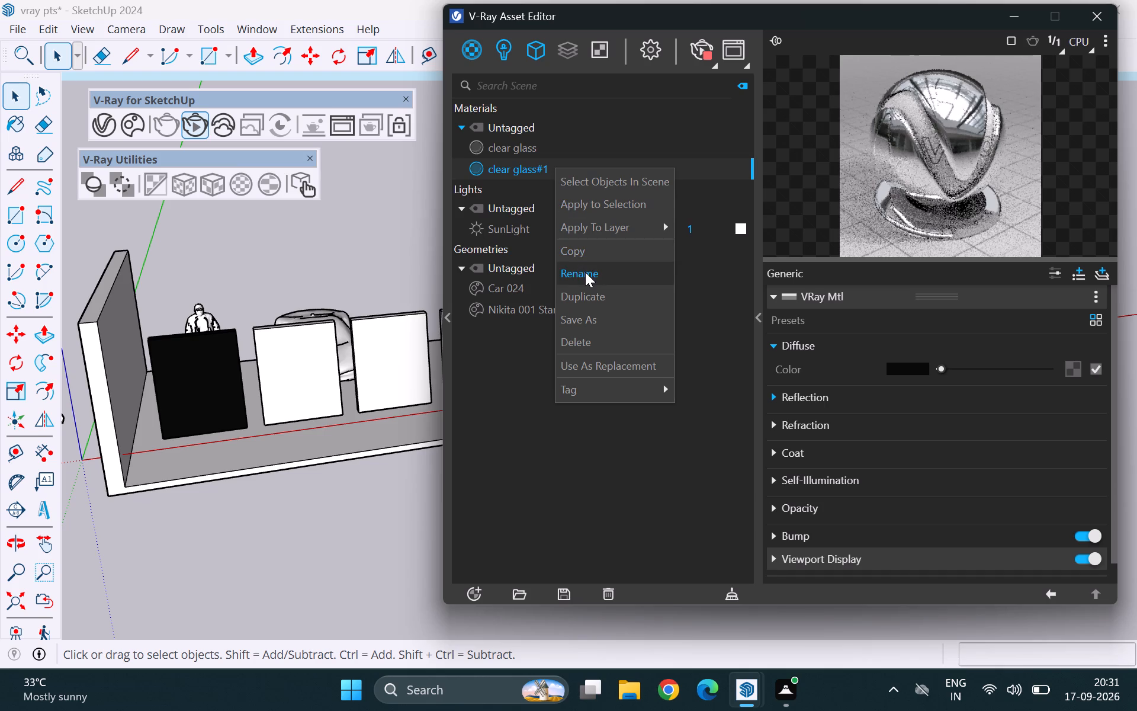
key("BackSpace")
key("BackSpace")
key("BackSpace")
key("BackSpace")
key("BackSpace")
key("BackSpace")
key("BackSpace")
key("BackSpace")
key("BackSpace")
key("BackSpace")
key("BackSpace")
key("BackSpace")
key("BackSpace")
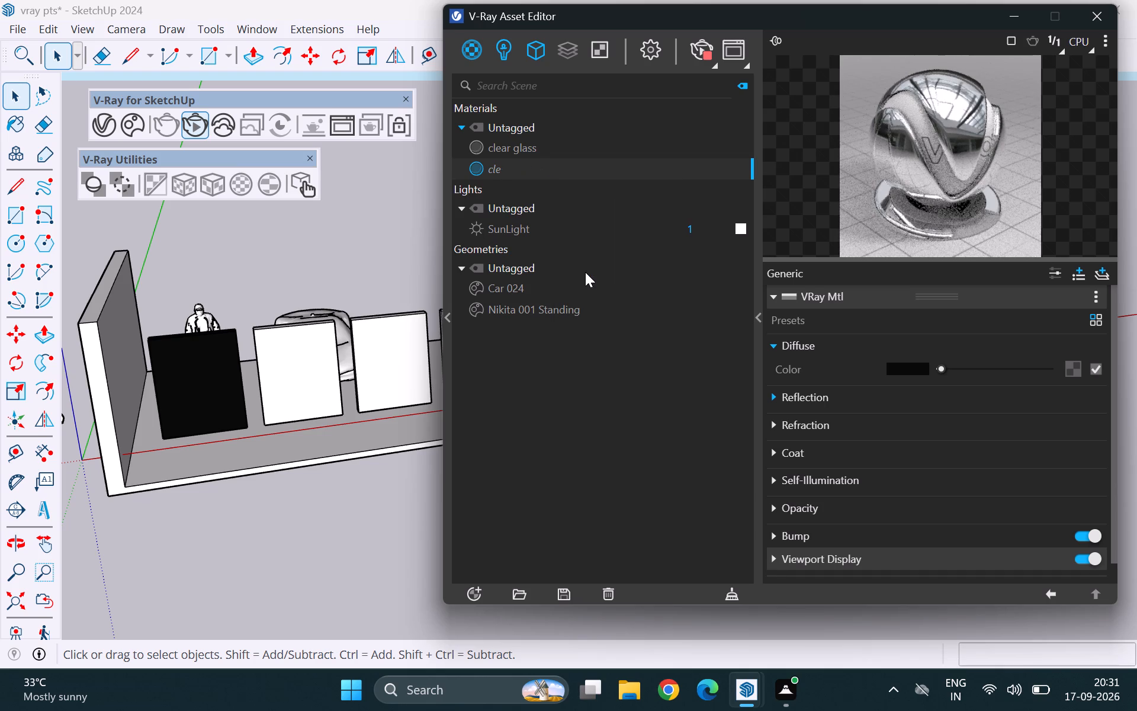
type("fr")
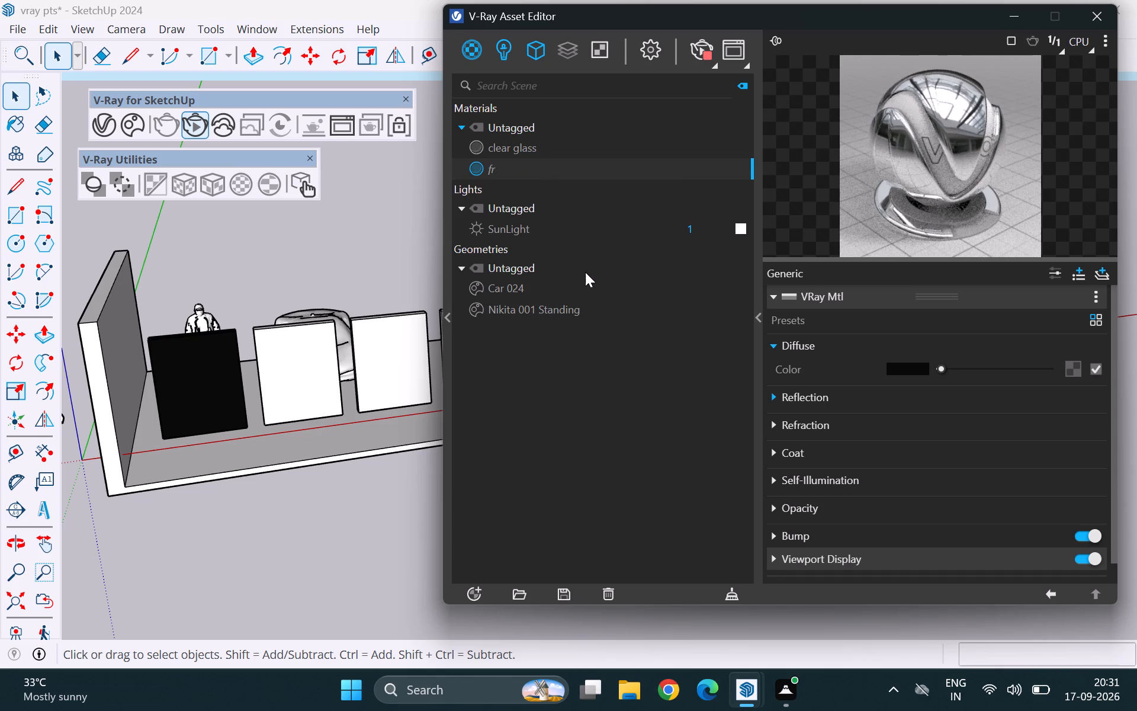
type("osted")
key("space")
key("g")
type("lass")
key("Return")
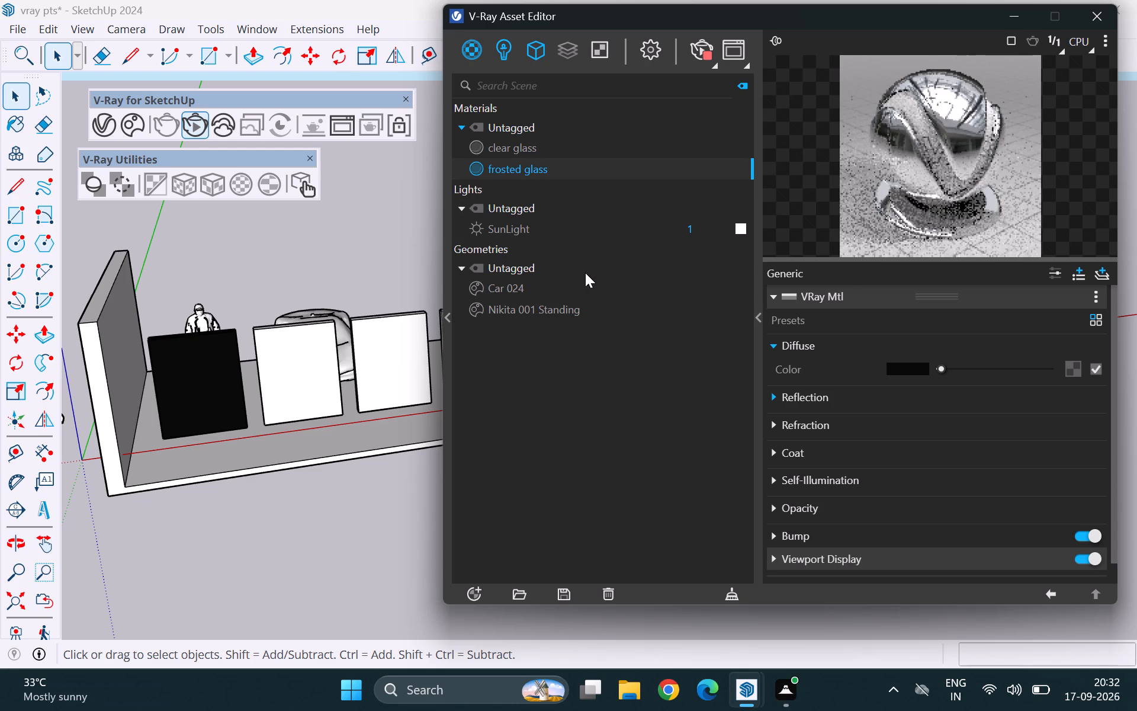
Apply the frosted glass material to the second front panel, beside the clear glass panel.
left_click(298, 381)
right_click(548, 168)
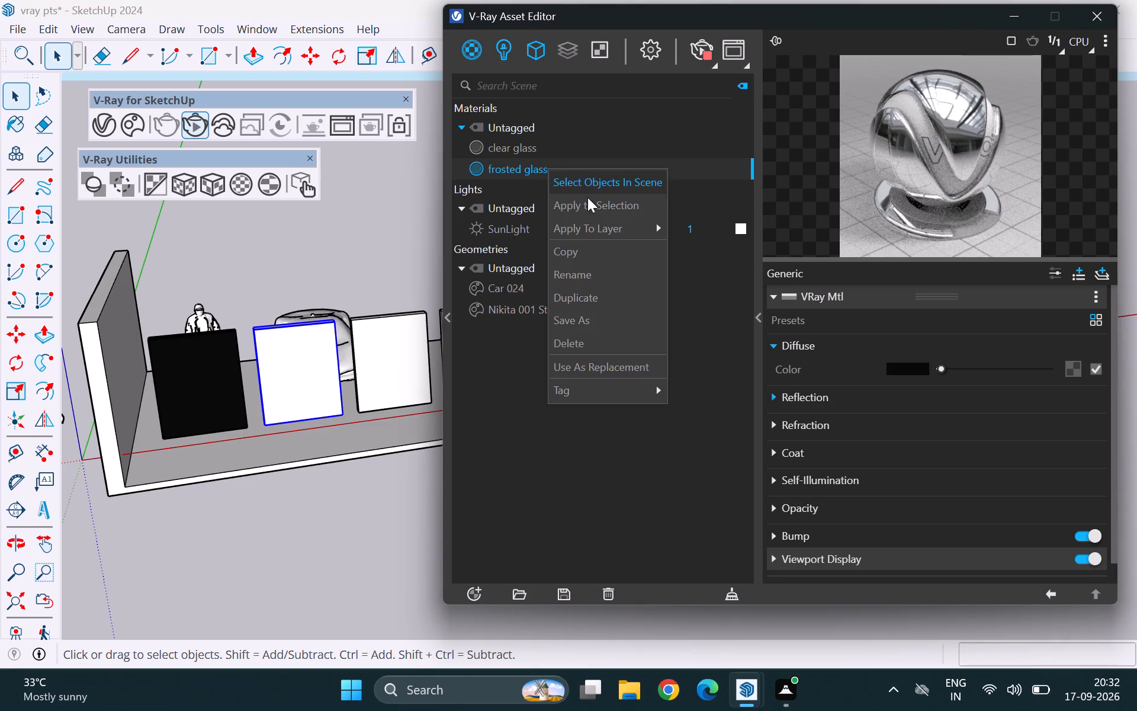
left_click(593, 207)
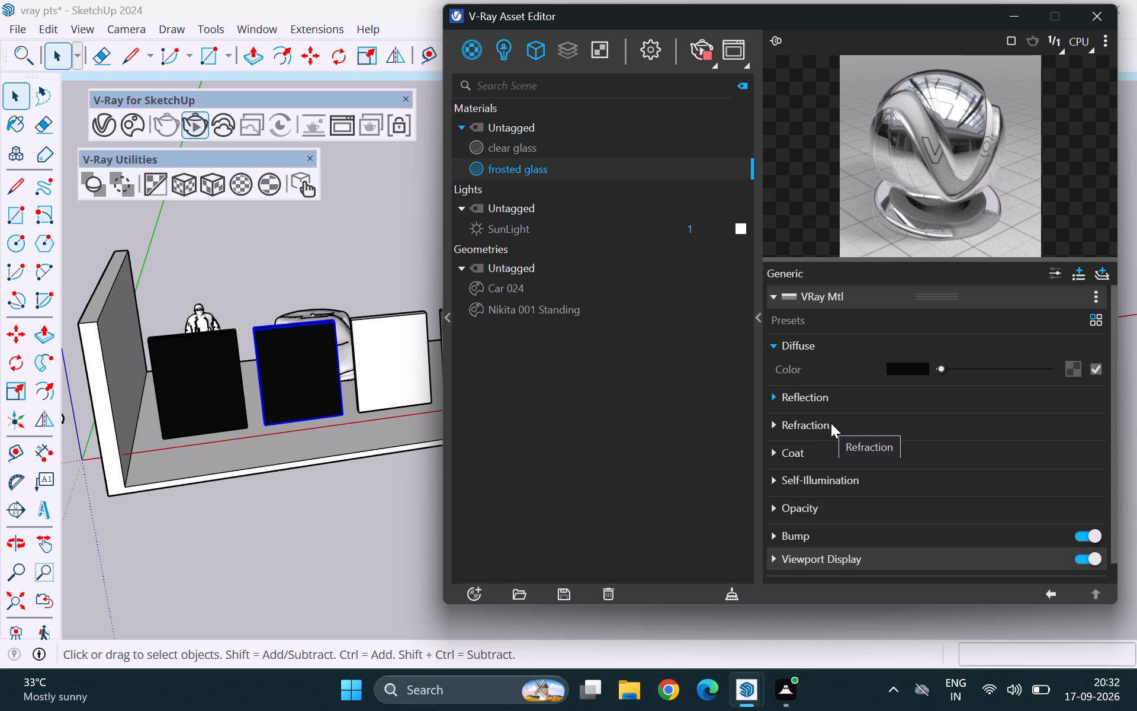
Replace the interactive render with a standard render, examine the two glass panels at different magnifications, and minimise the Frame Buffer.
left_click(698, 44)
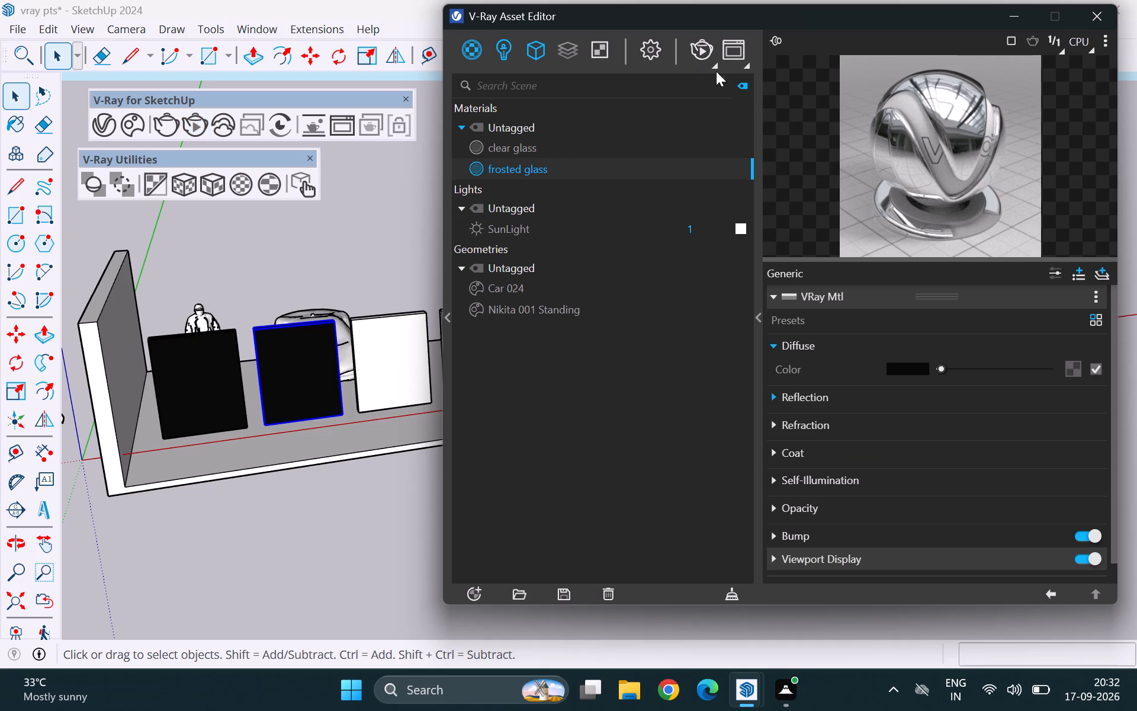
left_click(708, 55)
left_click(704, 91)
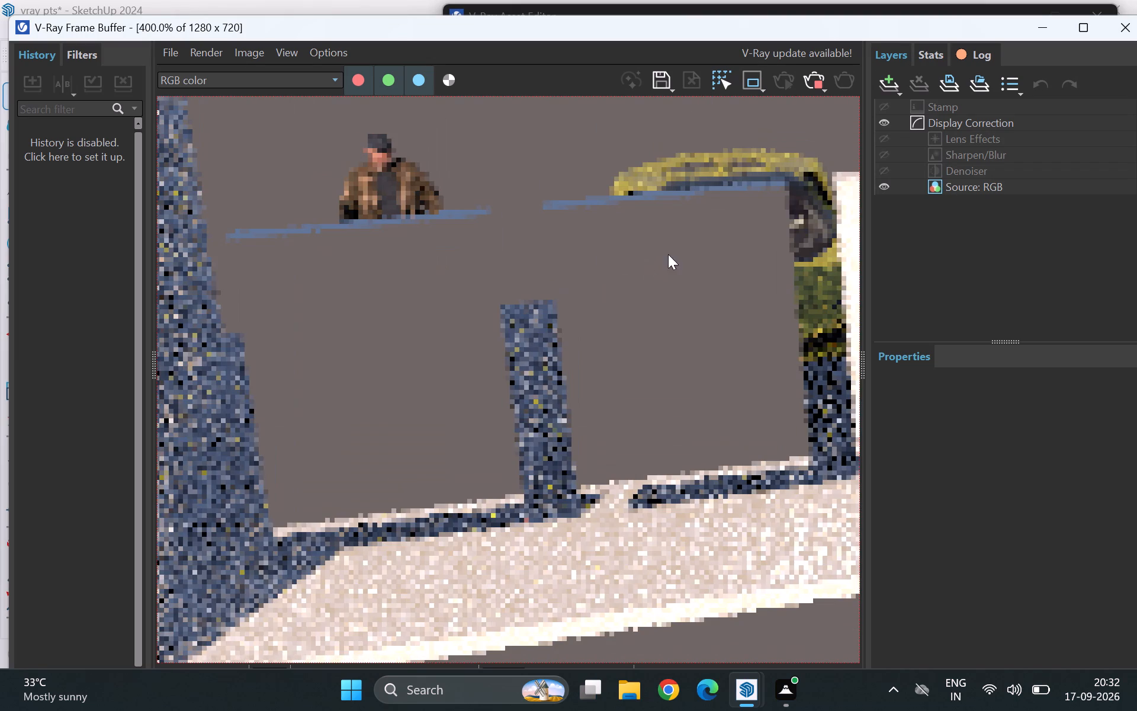
scroll(449, 278, "down", 5)
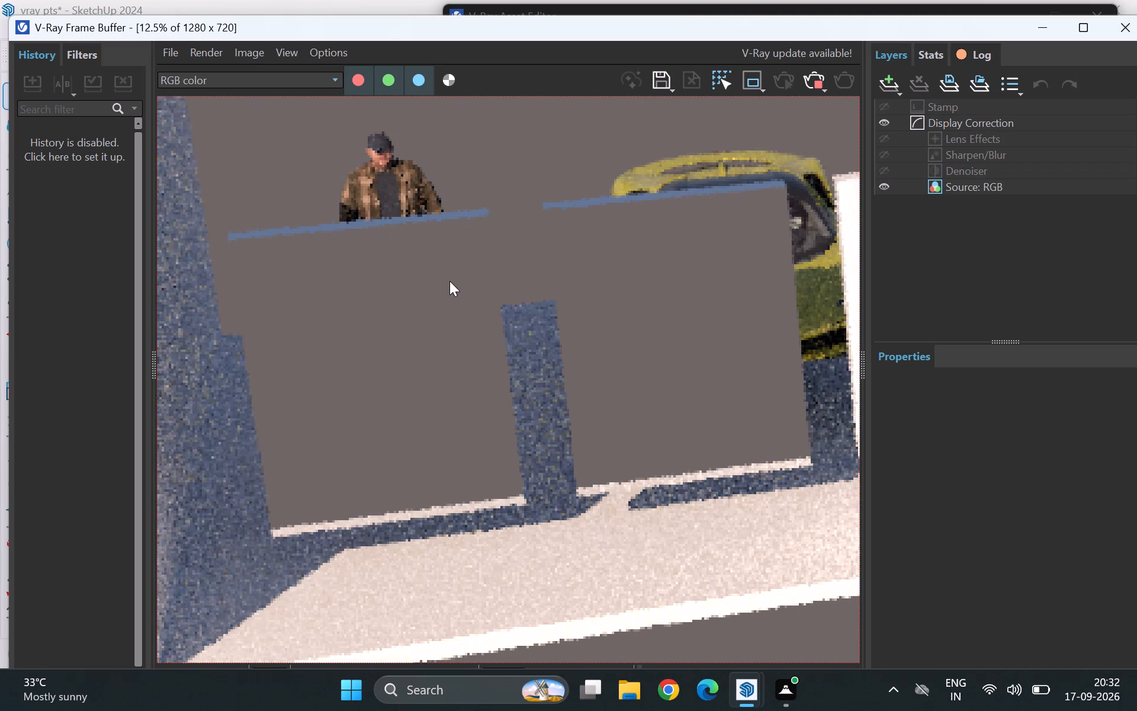
scroll(509, 399, "up", 3)
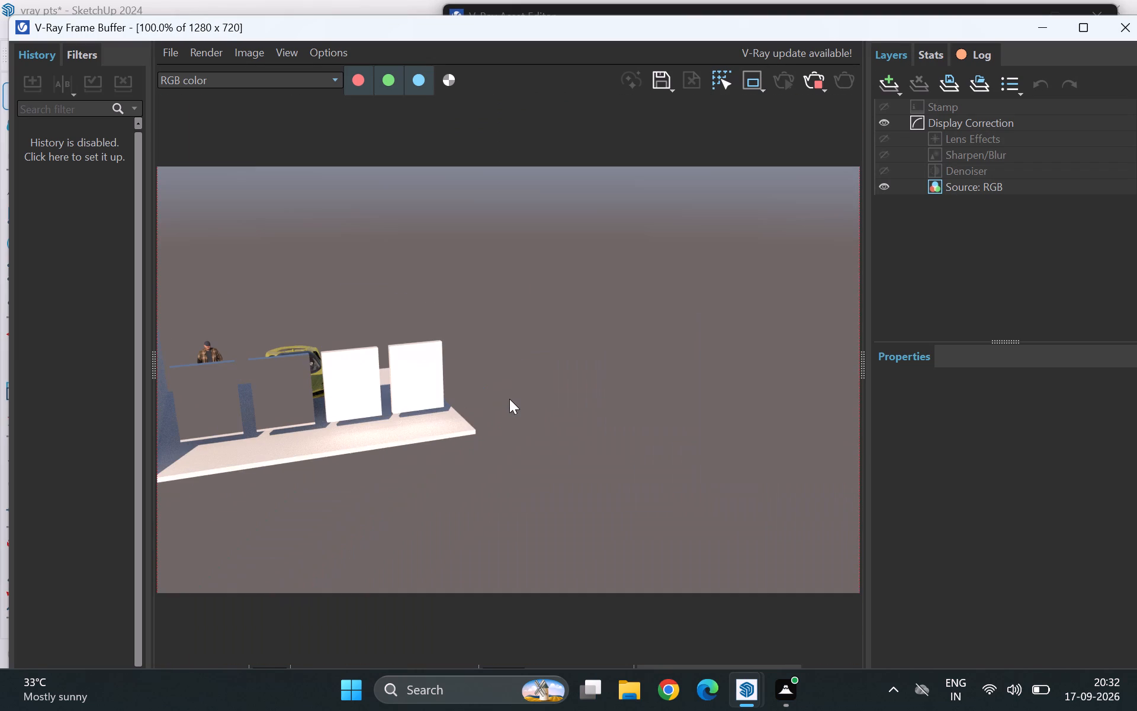
scroll(579, 364, "down", 1)
scroll(355, 376, "up", 3)
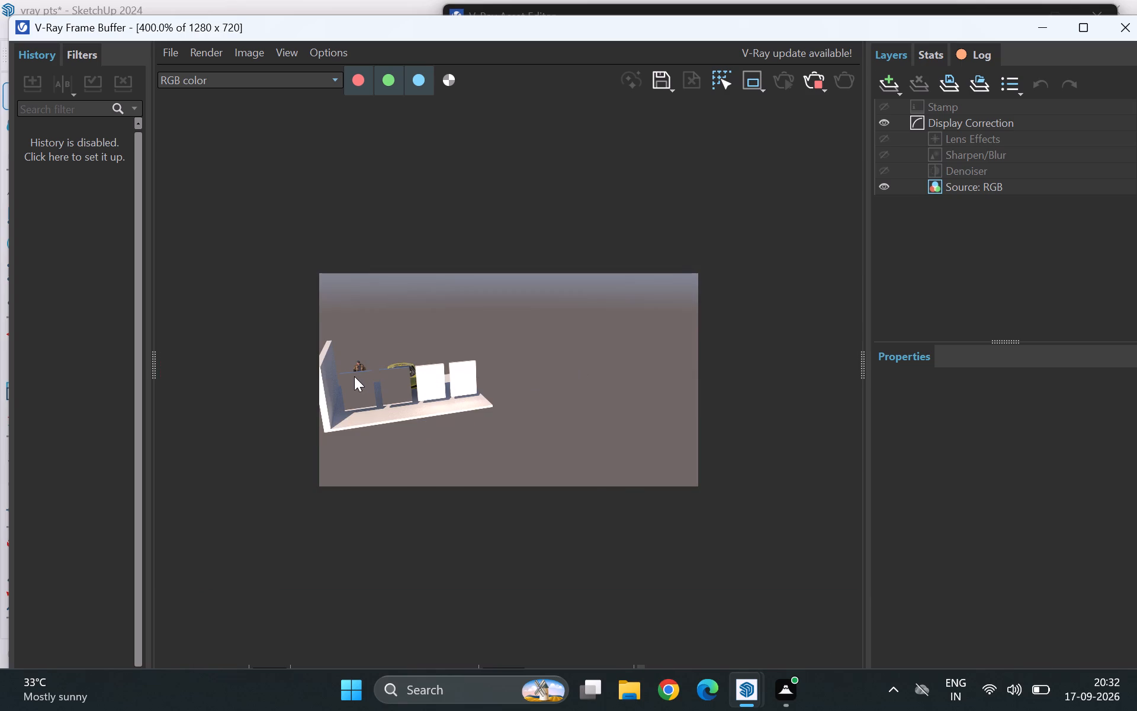
scroll(442, 387, "down", 2)
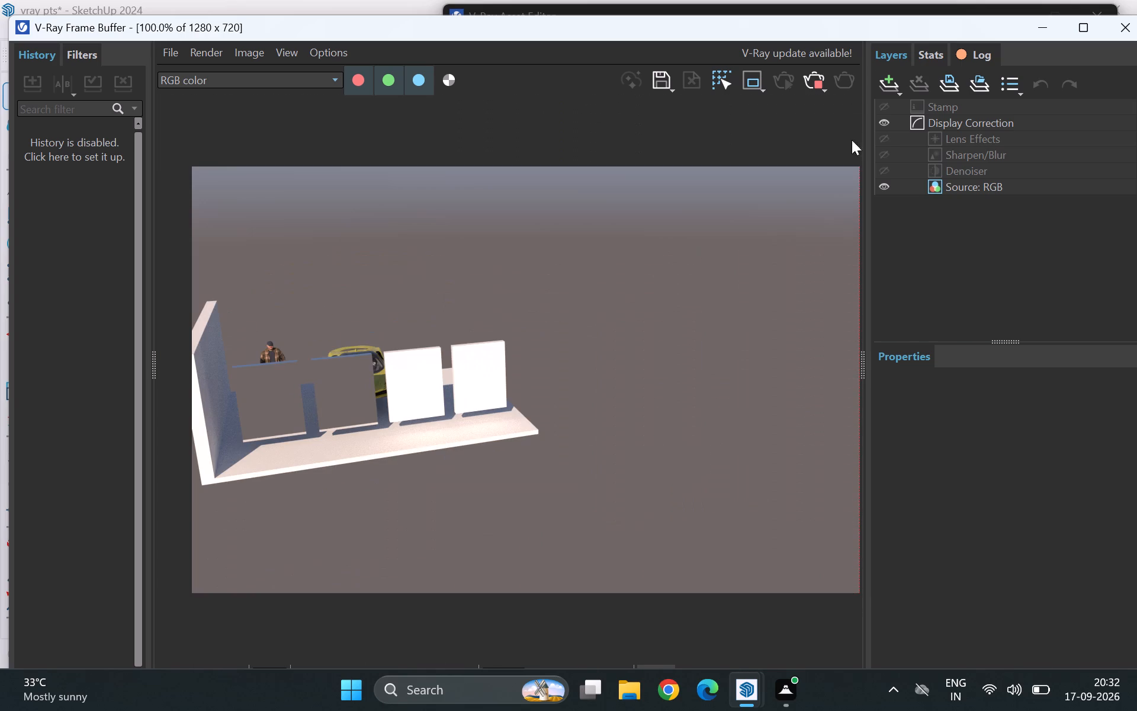
left_click(1041, 28)
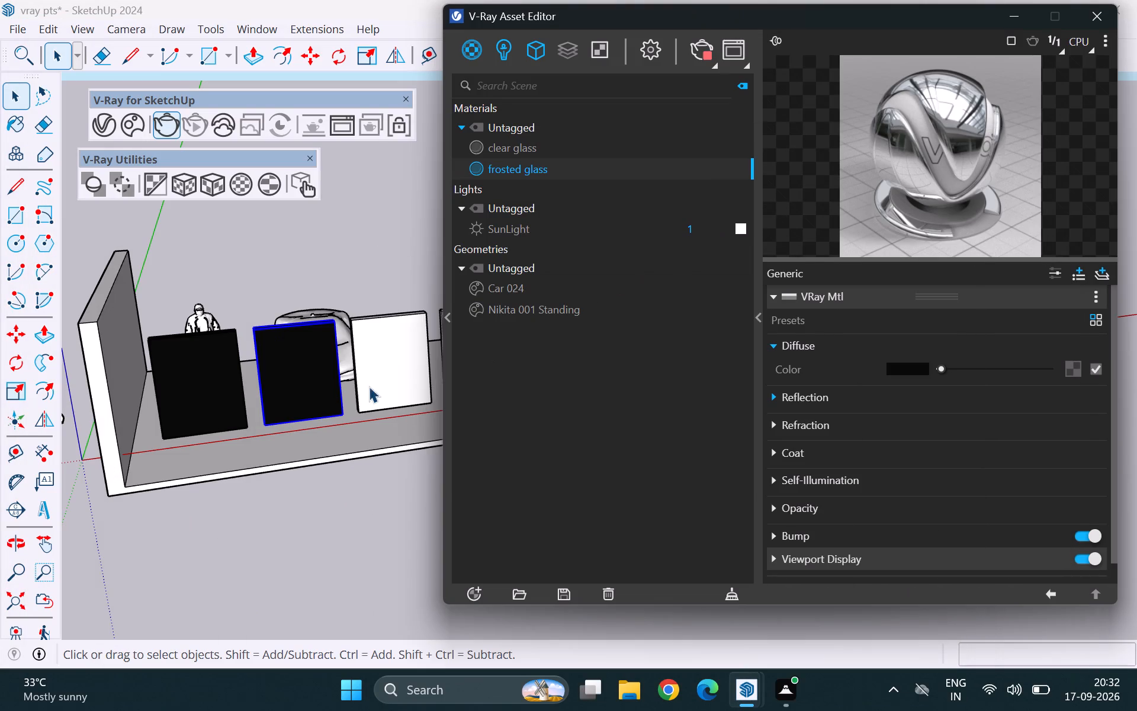
Render the scene again from a lower, closer frontal view, examine the panels' reflections, and minimise the Frame Buffer.
middle_click_drag(271, 434, 273, 345)
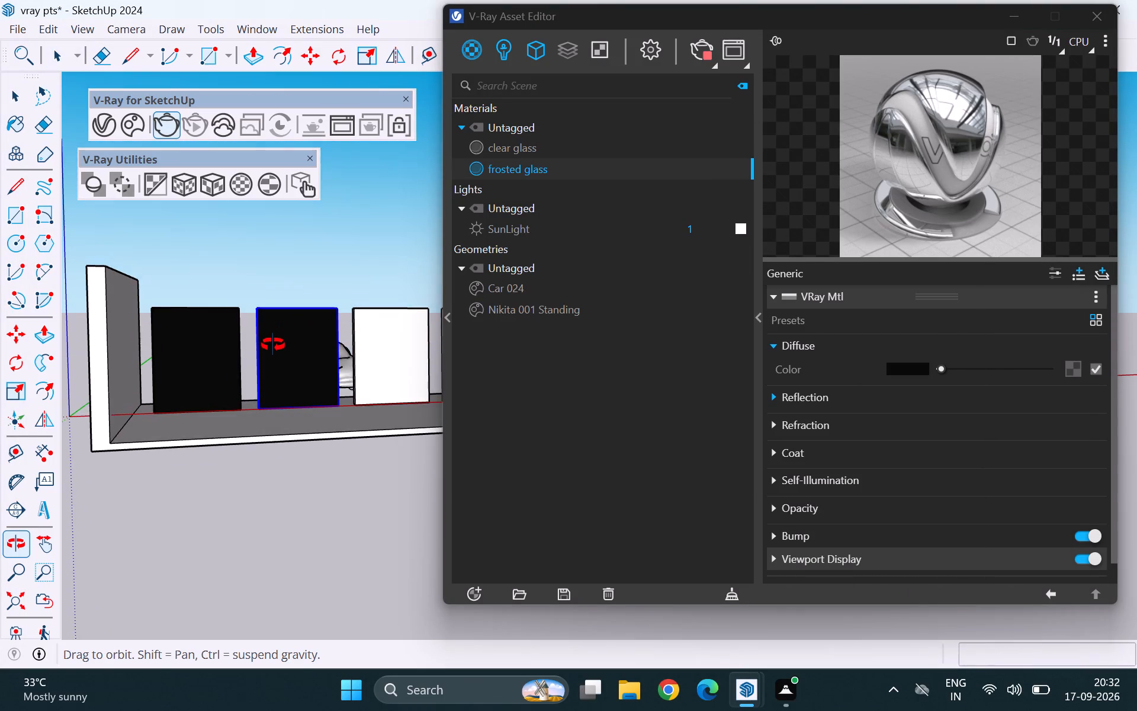
middle_click_drag(273, 345, 271, 347)
scroll(210, 353, "up", 2)
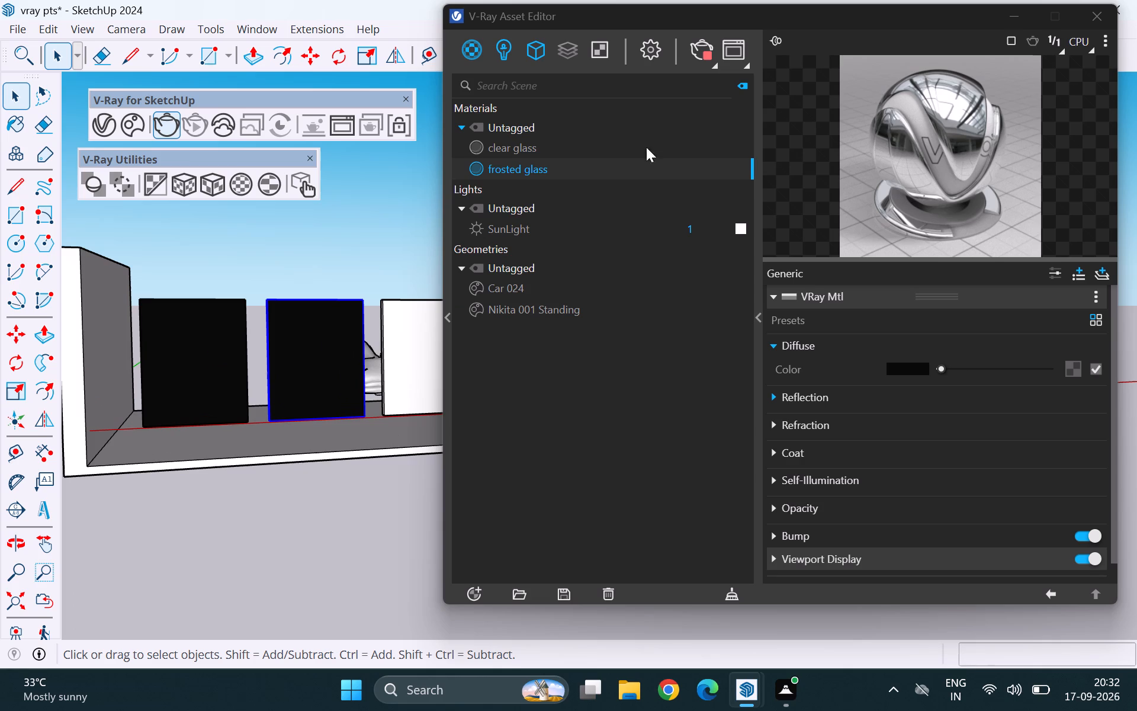
left_click(695, 44)
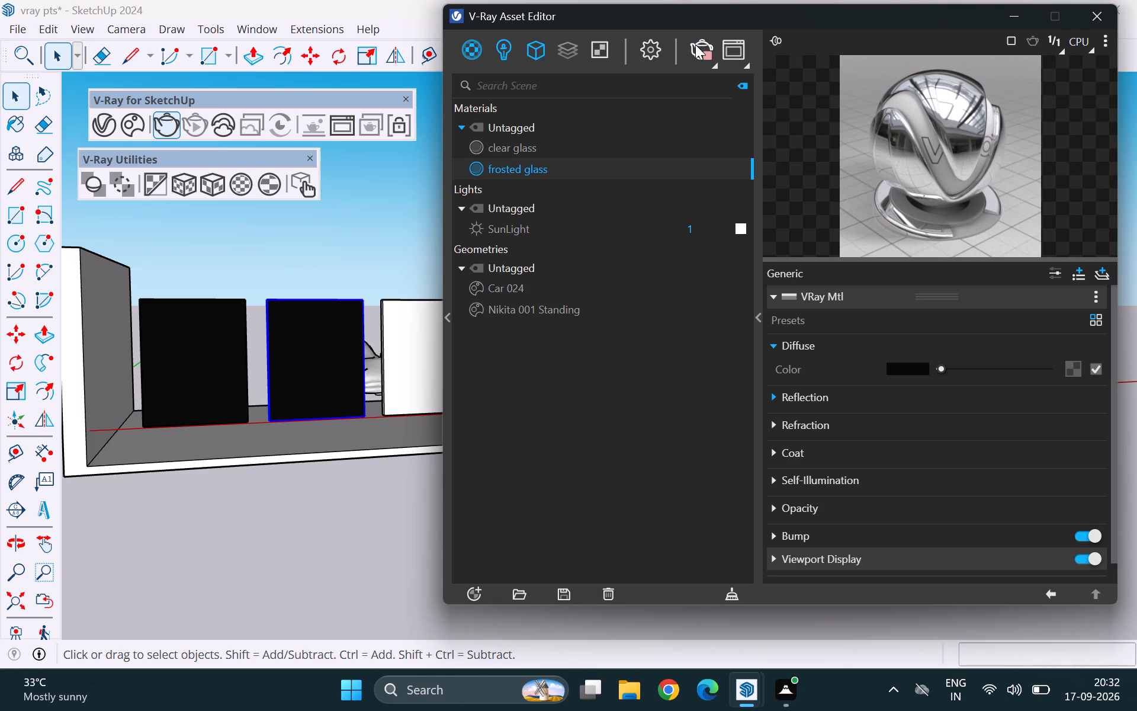
left_click(706, 50)
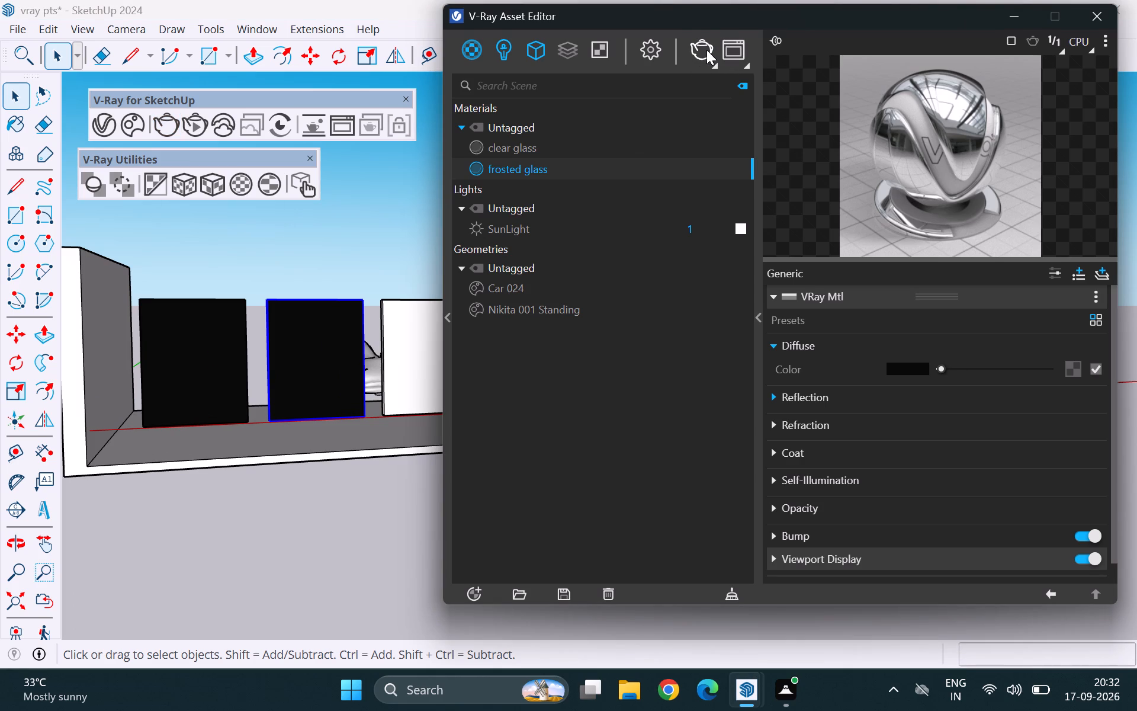
middle_click_drag(332, 437, 334, 346)
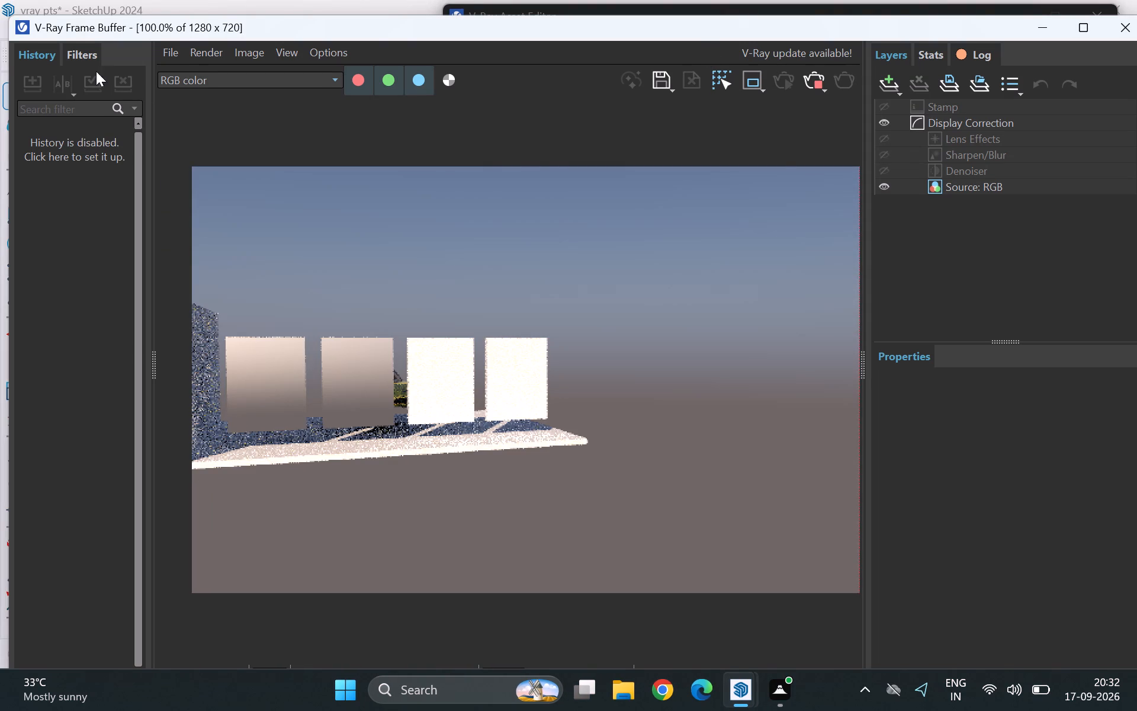
left_click(248, 57)
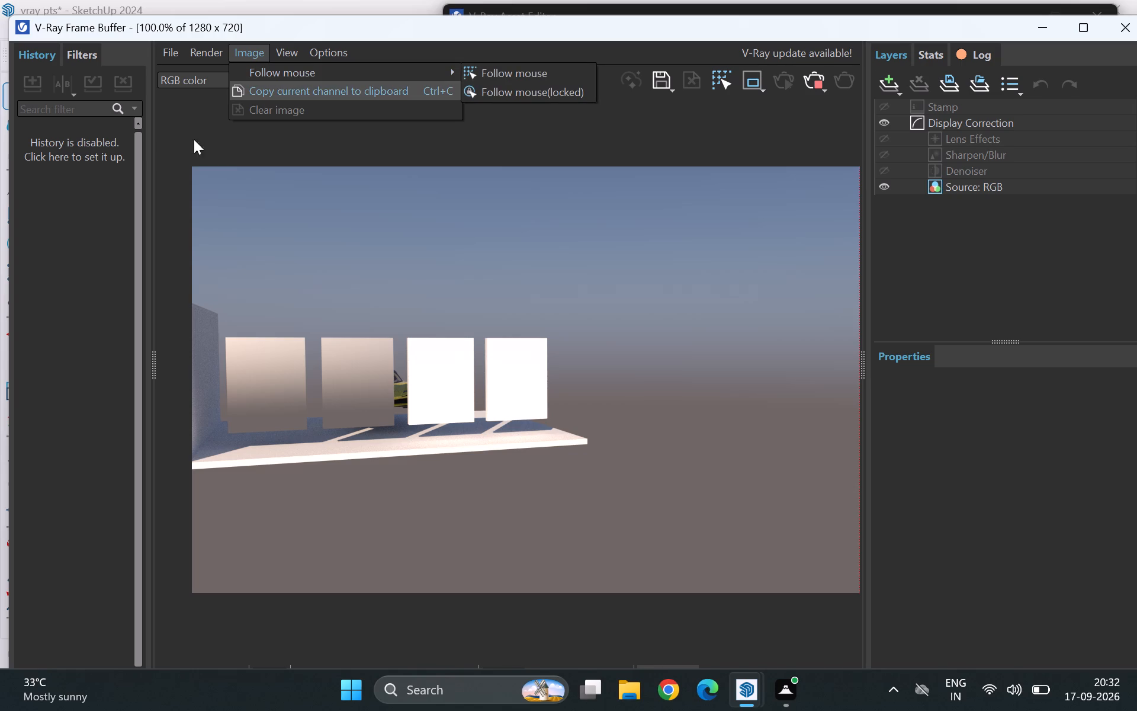
left_click(216, 135)
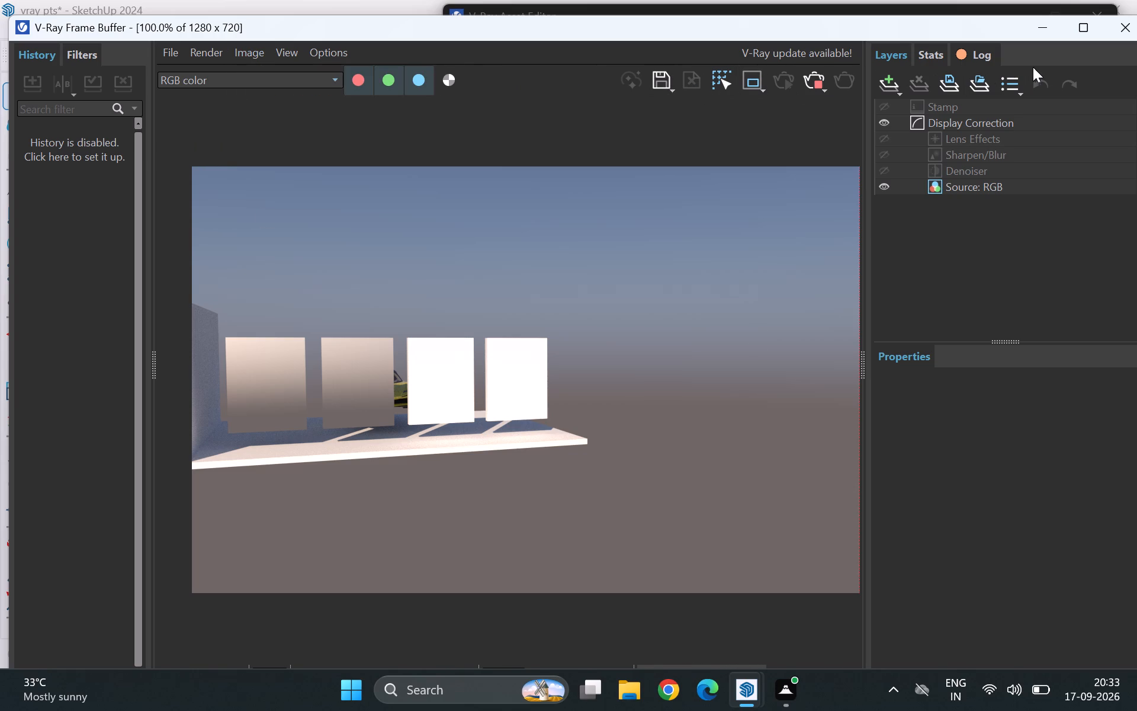
left_click(1040, 28)
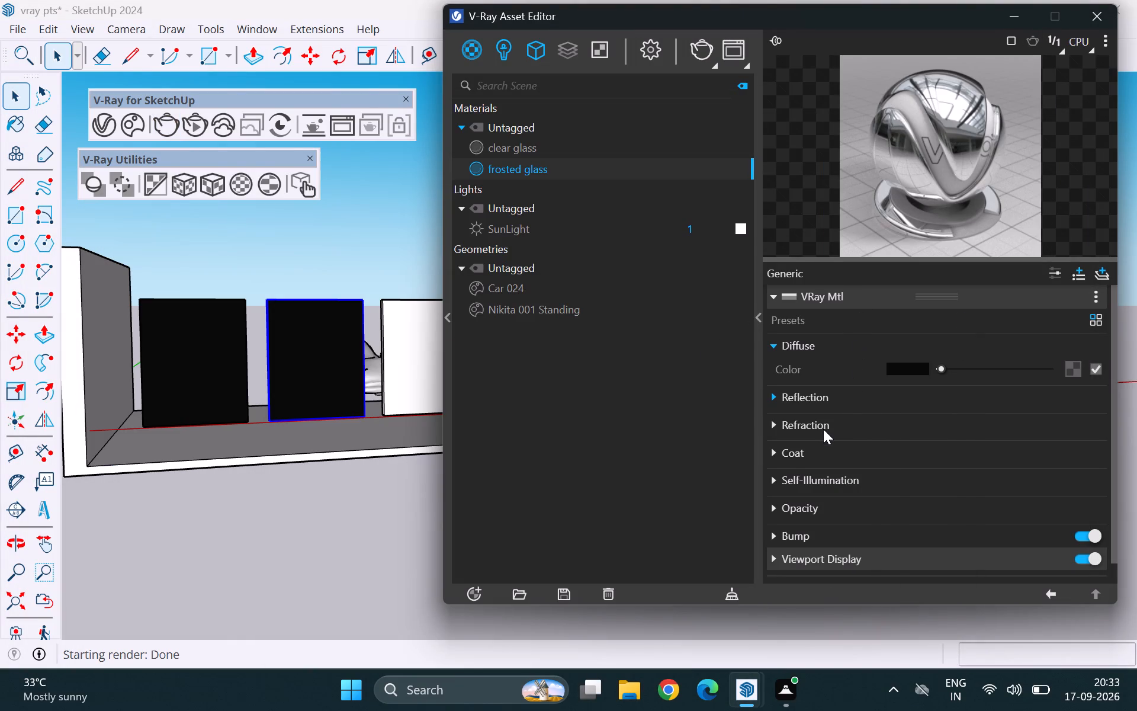
Lighten the frosted glass material's refraction color to a medium grey.
left_click(834, 398)
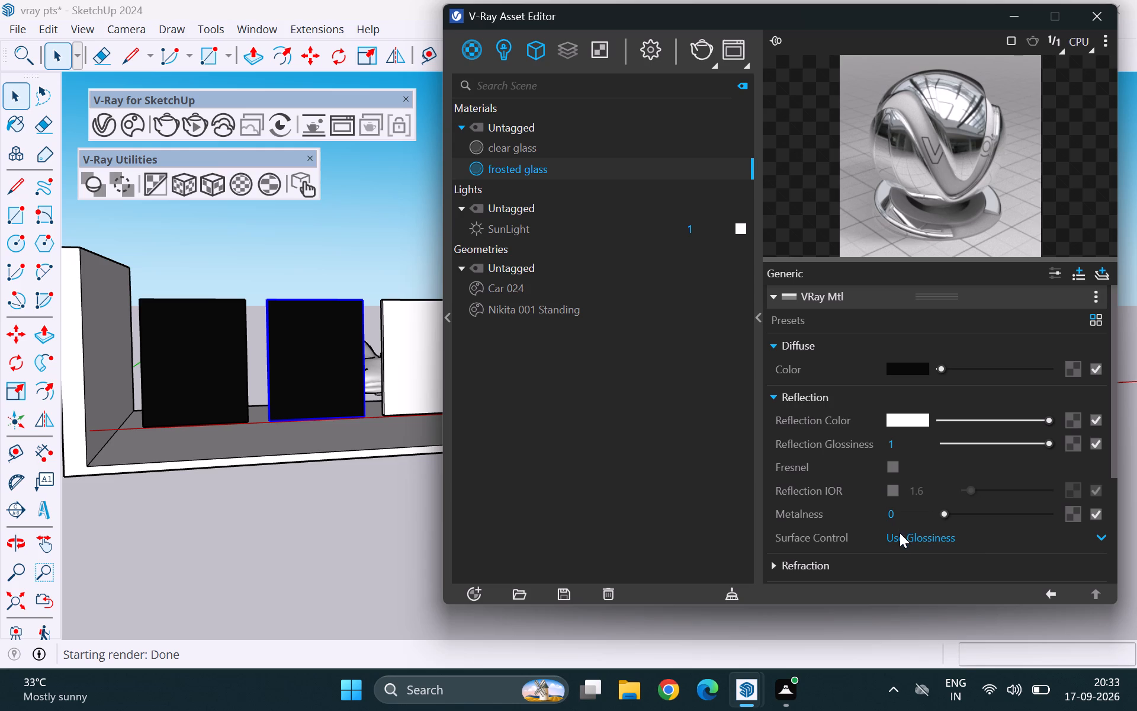
scroll(833, 489, "down", 2)
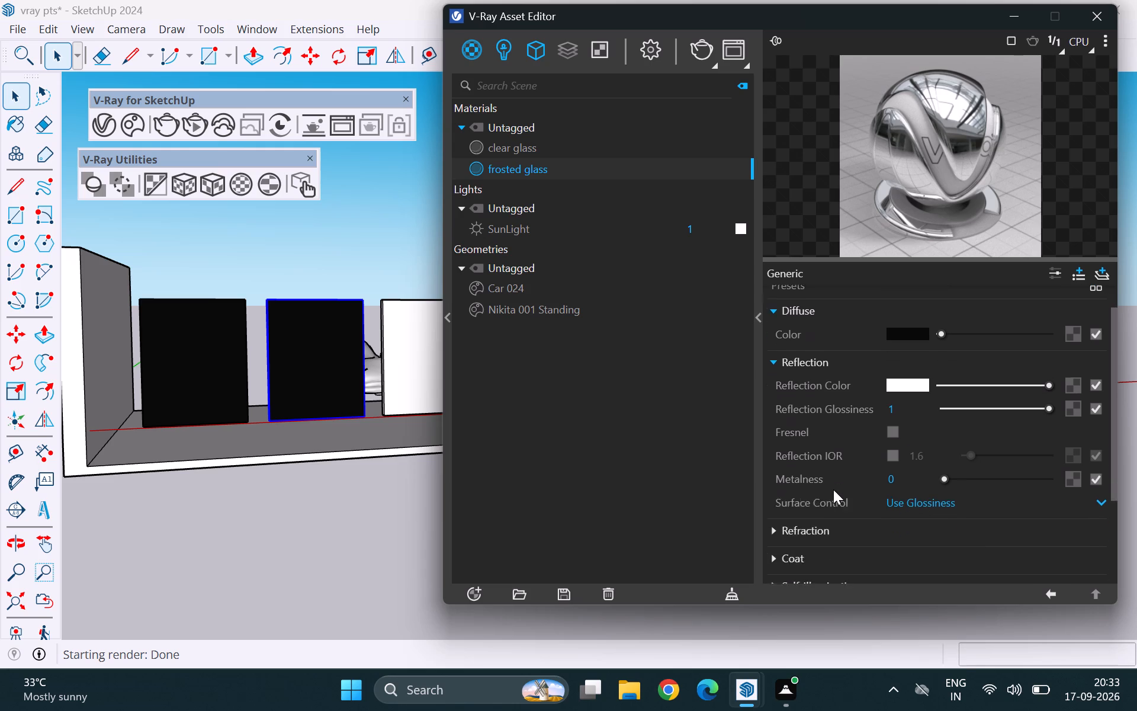
left_click(865, 402)
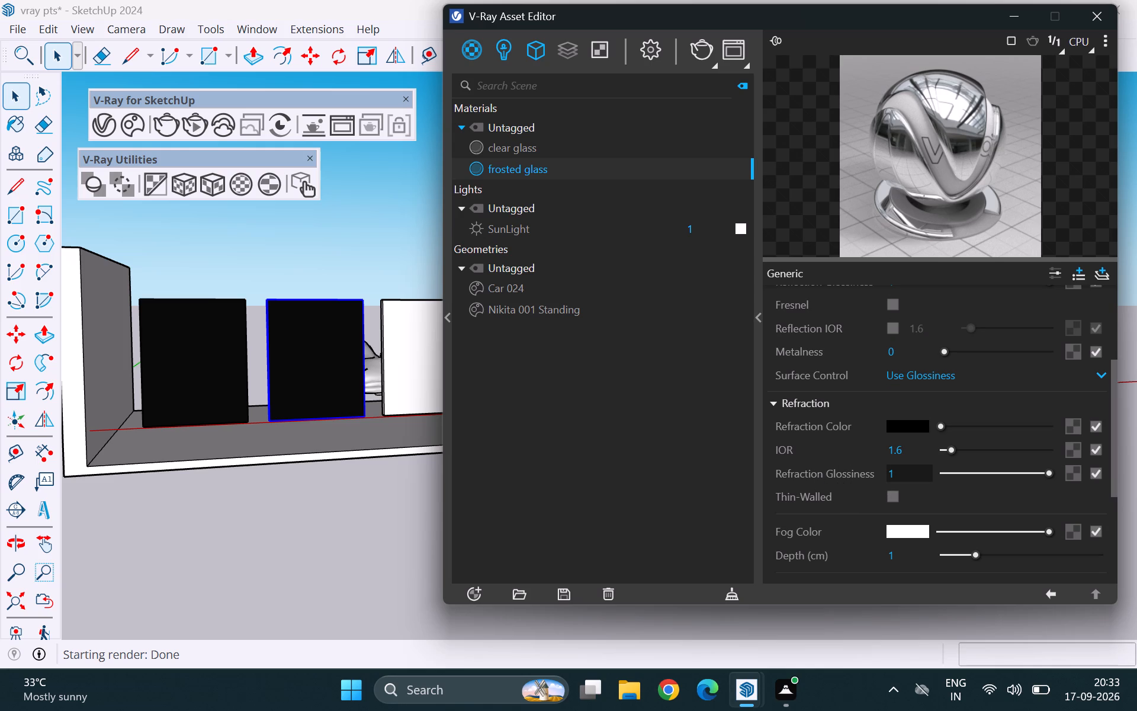
left_click(953, 431)
left_click(947, 428)
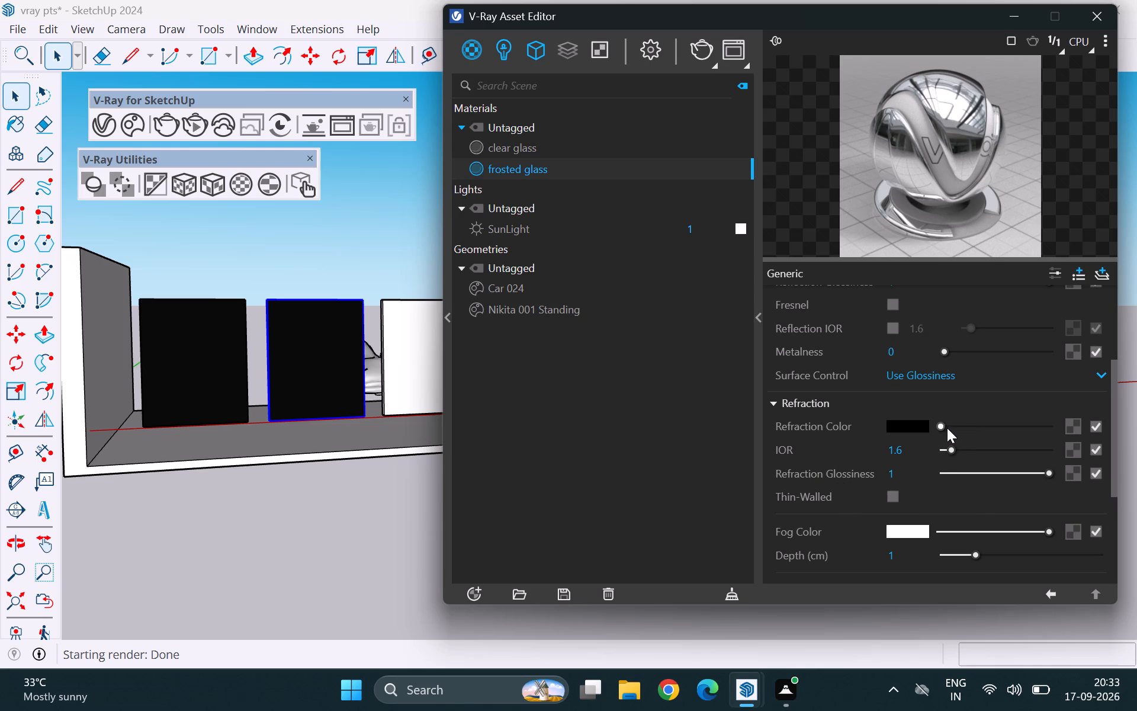
left_click(956, 422)
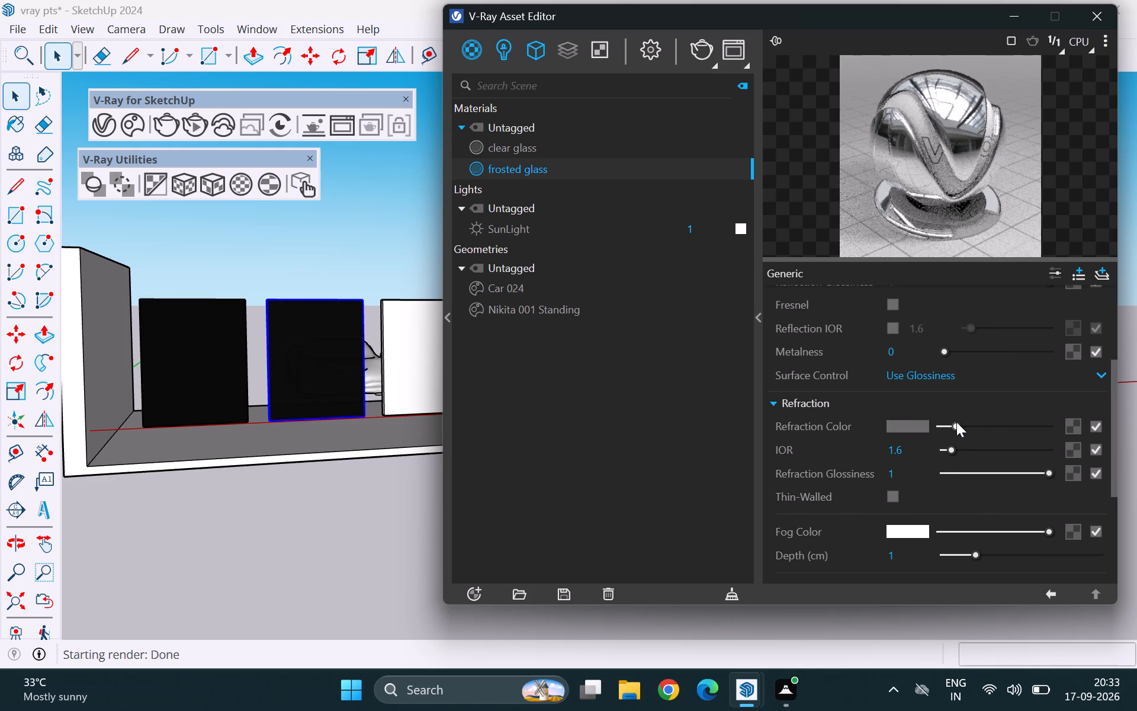
Set the frosted glass material's refraction glossiness to 0.6.
left_click(900, 472)
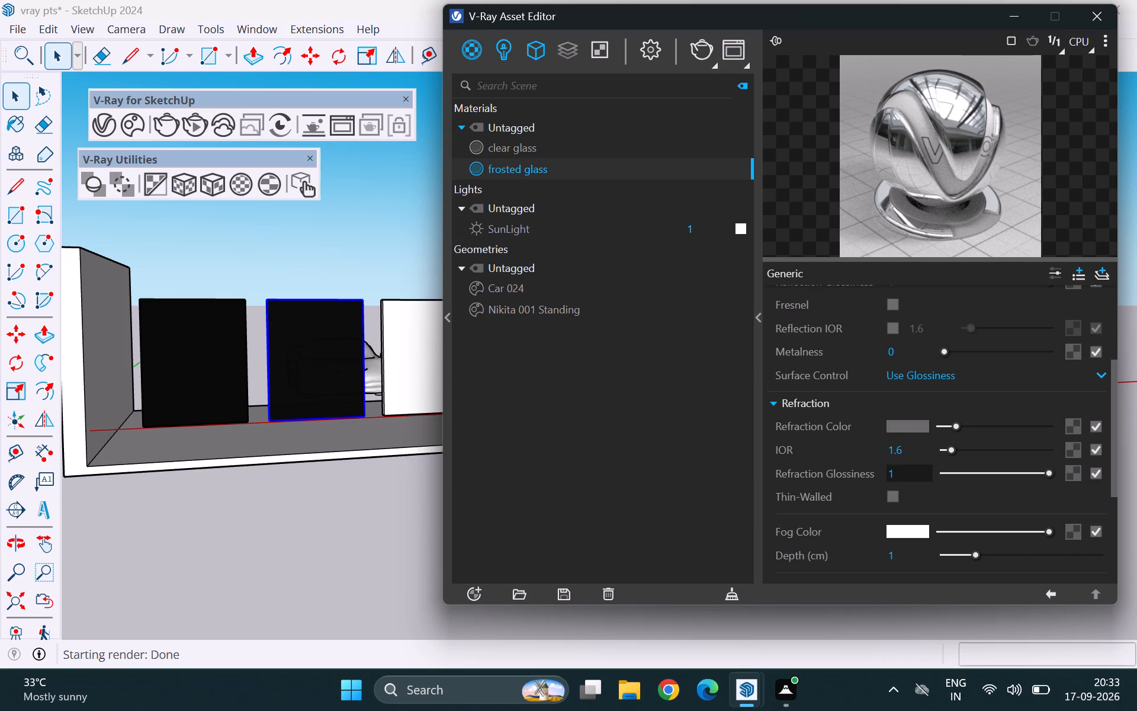
key("BackSpace")
type("0.")
key("6")
key("Return")
Render the scene with the updated frosted glass, examine the two glass panels up close, and minimise the Frame Buffer.
scroll(904, 491, "down", 2)
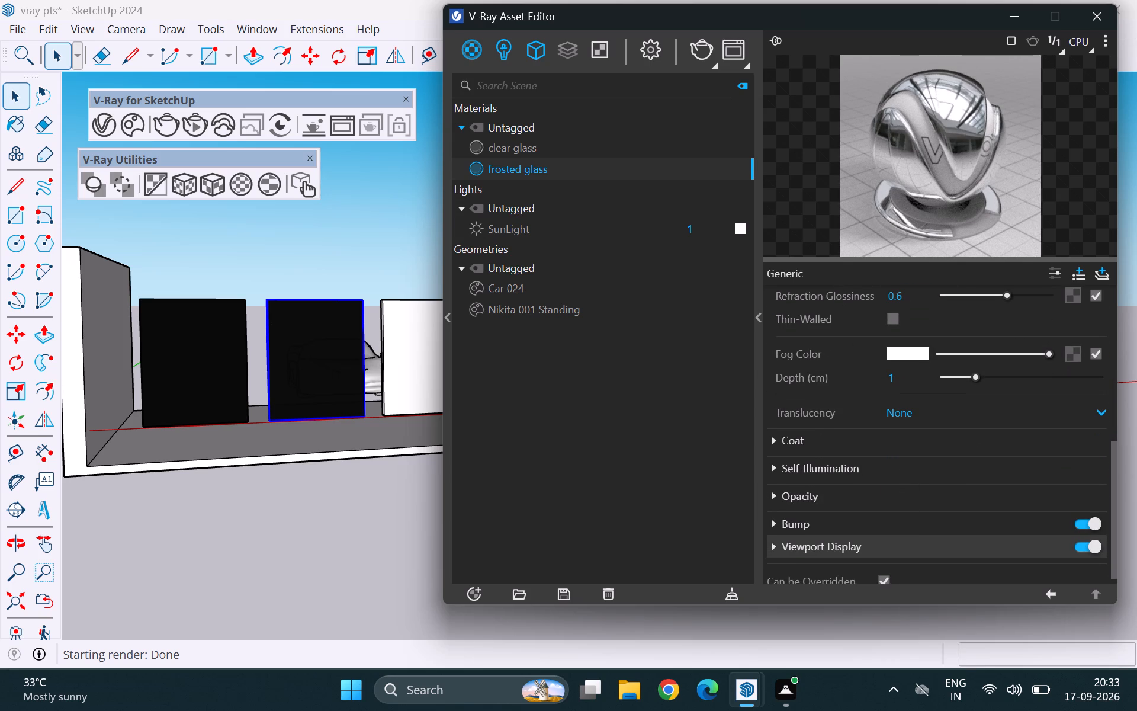
left_click(704, 49)
scroll(327, 378, "up", 3)
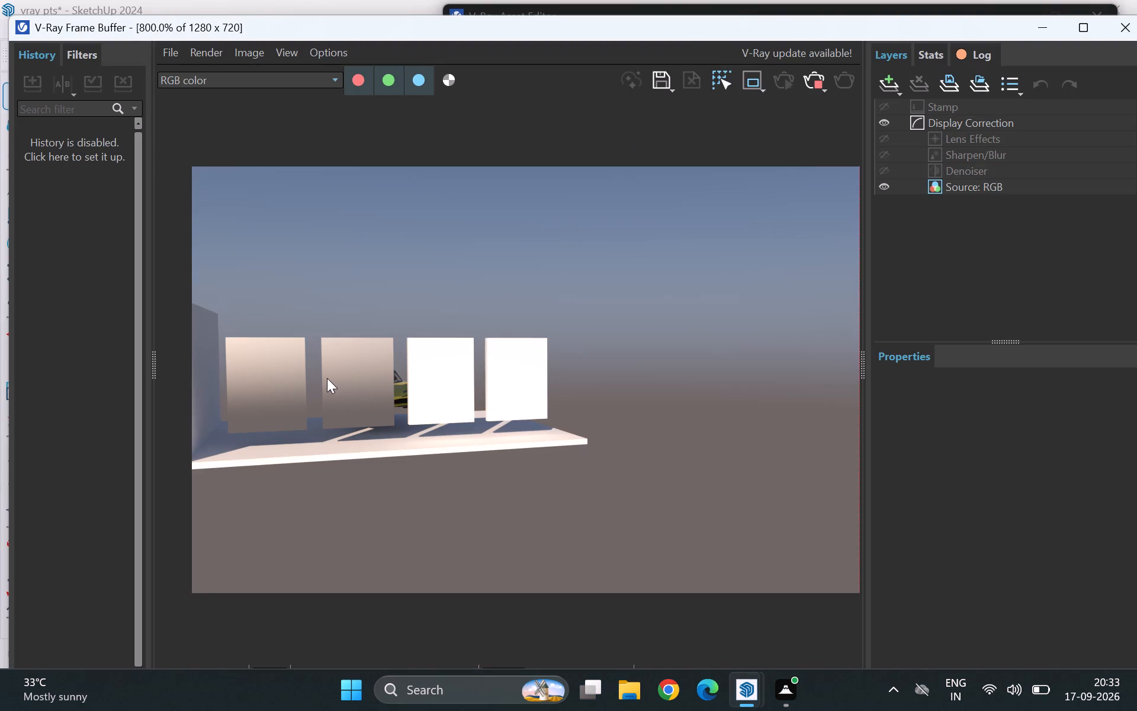
scroll(343, 370, "up", 5)
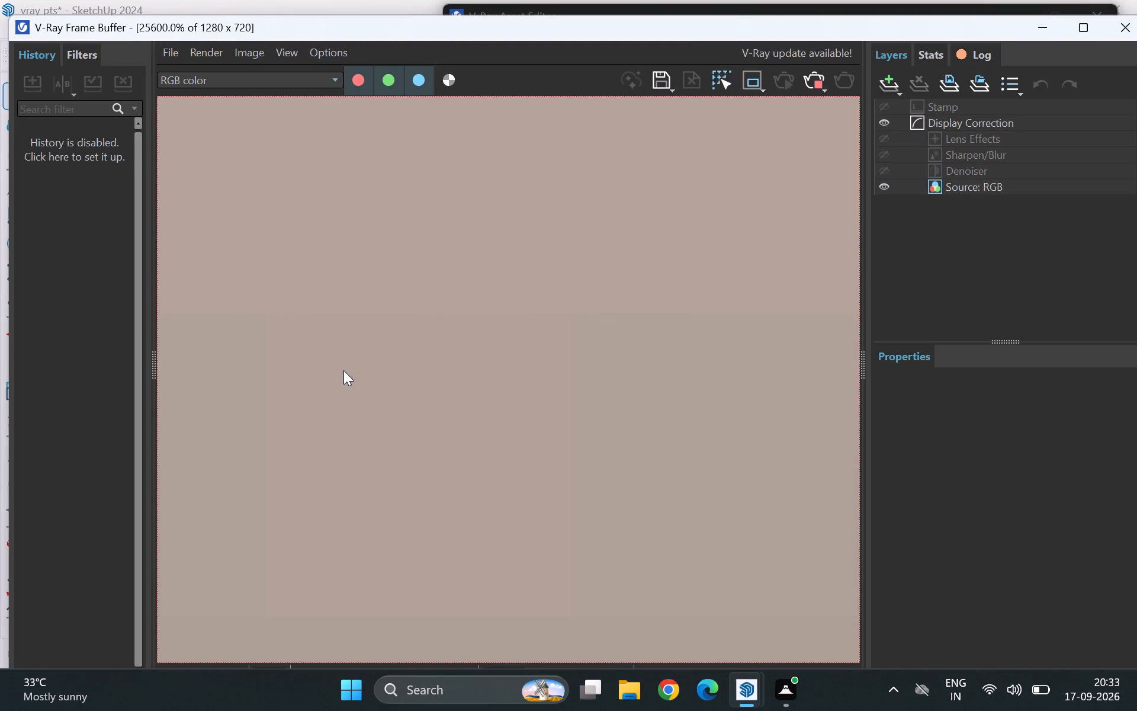
scroll(376, 390, "down", 7)
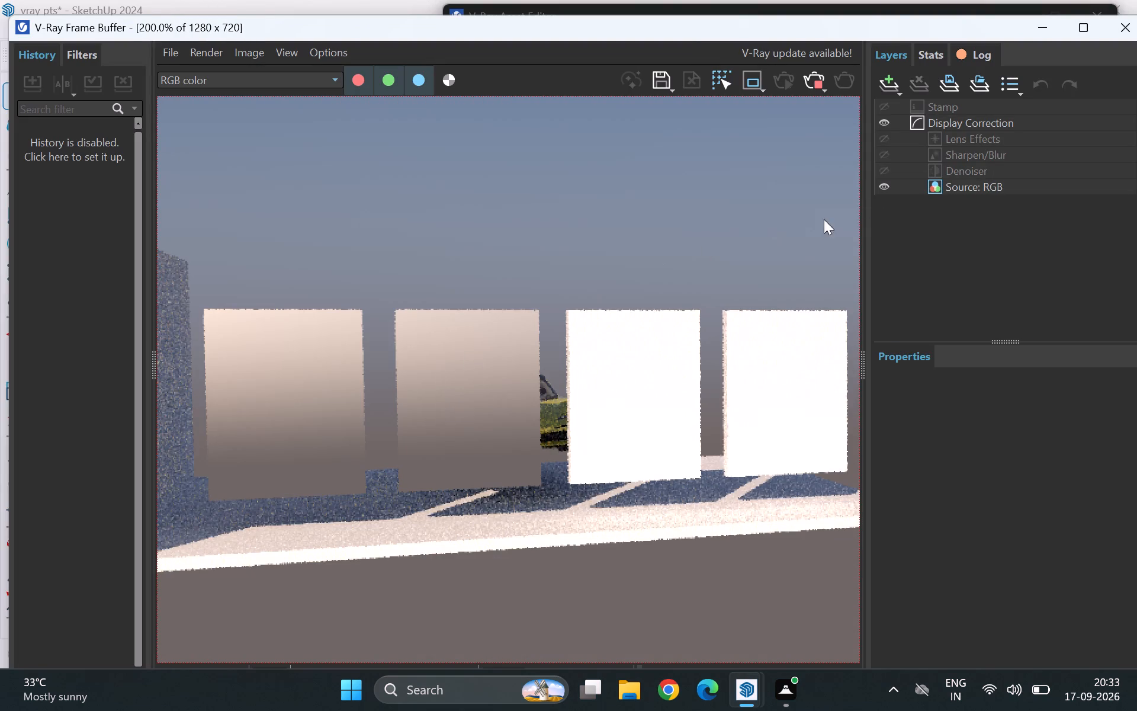
left_click(1042, 28)
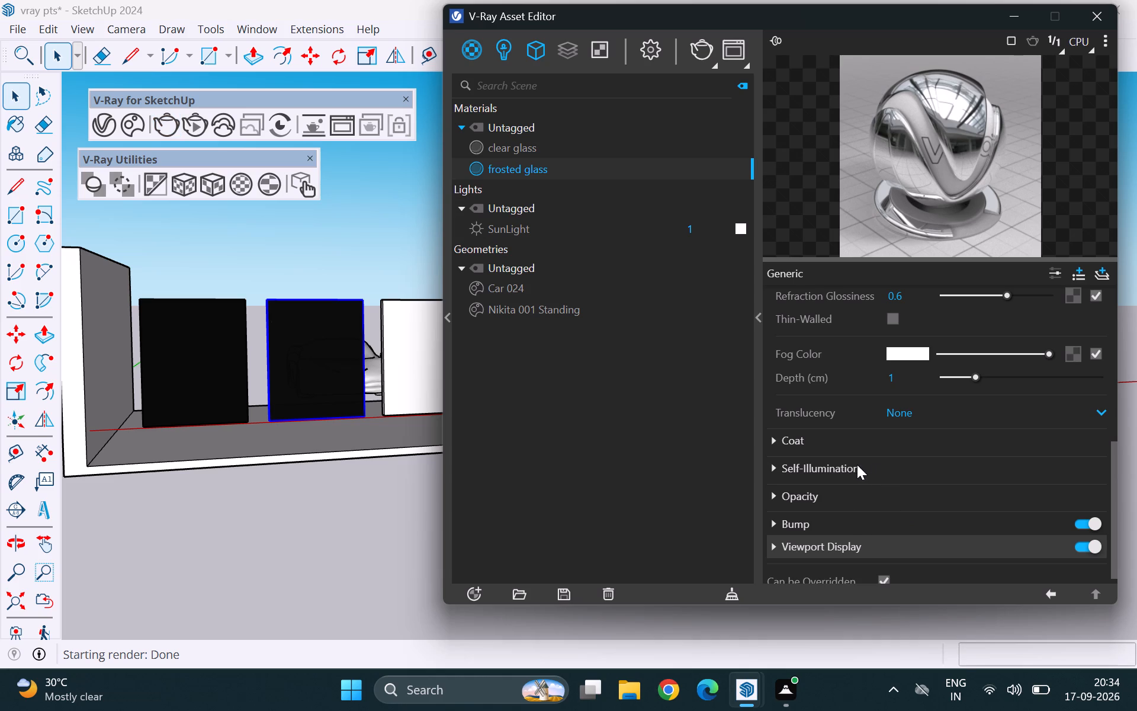
Set the frosted glass material's viewport display texture mode to Custom.
scroll(849, 462, "down", 1)
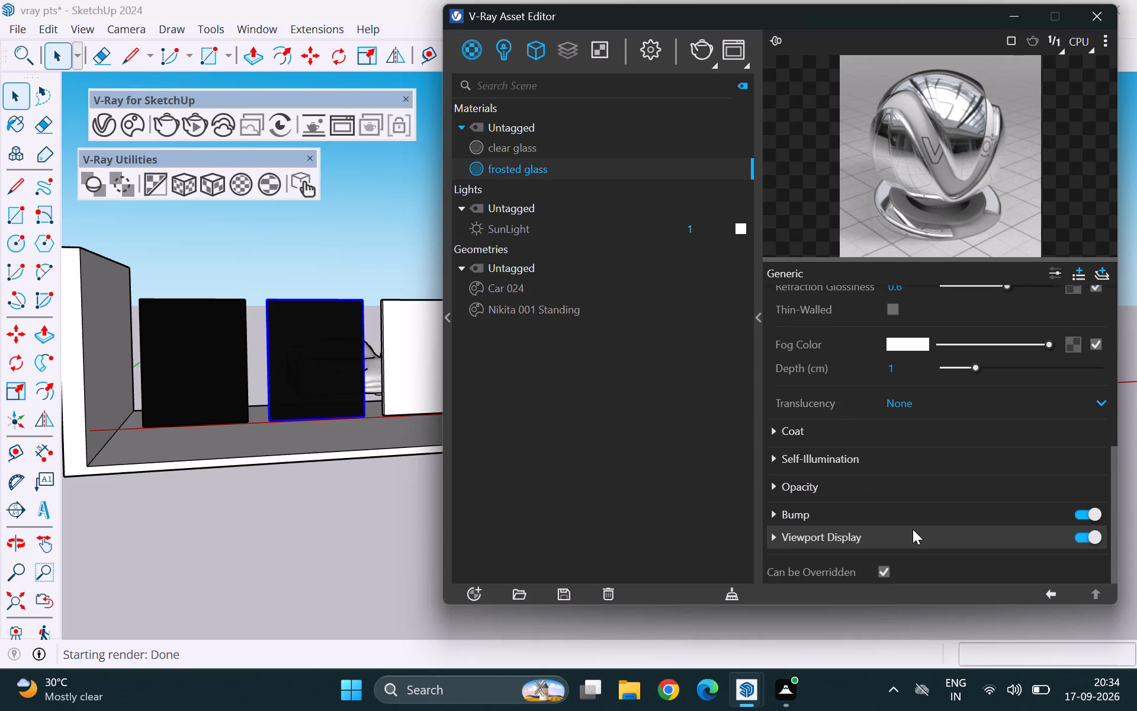
scroll(882, 485, "down", 6)
left_click(864, 540)
scroll(866, 469, "down", 3)
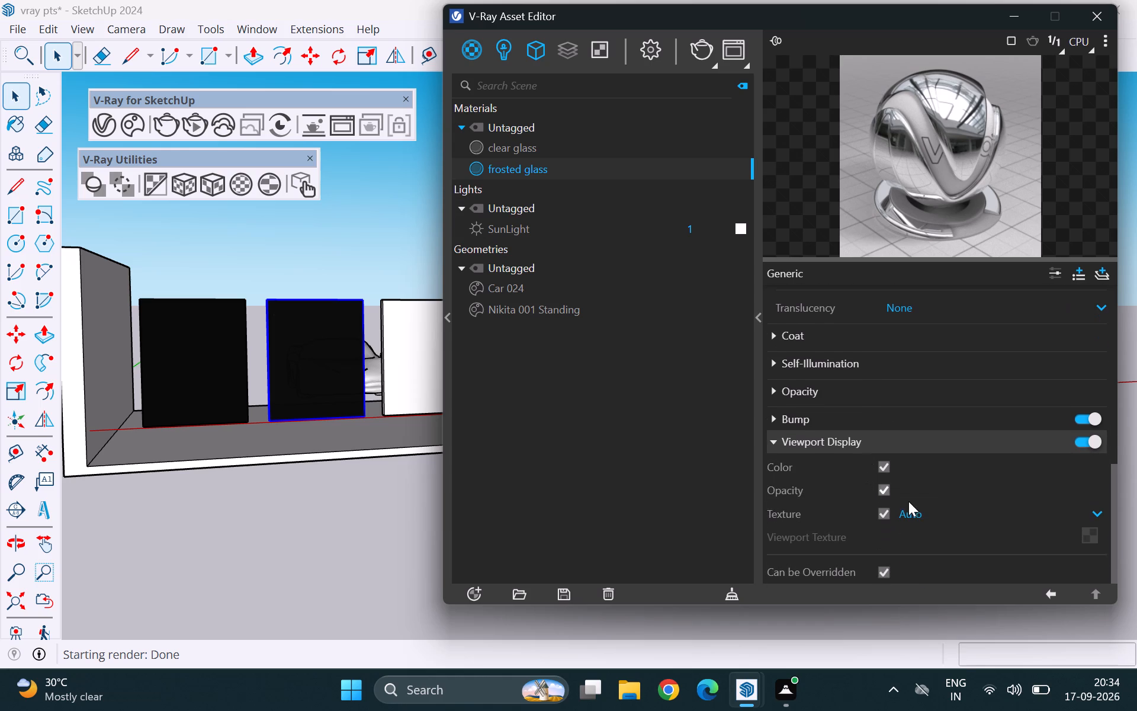
left_click(927, 517)
left_click(920, 553)
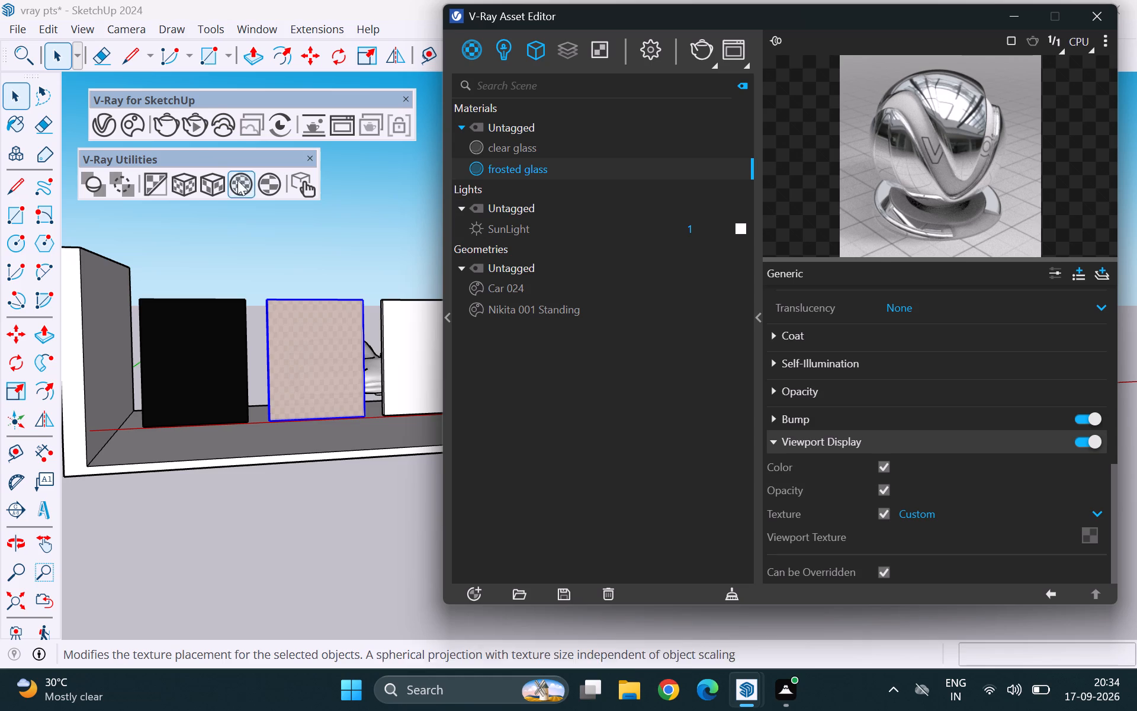
Apply the fitted tri-planar texture projection to the selected frosted glass panel.
left_click(210, 188)
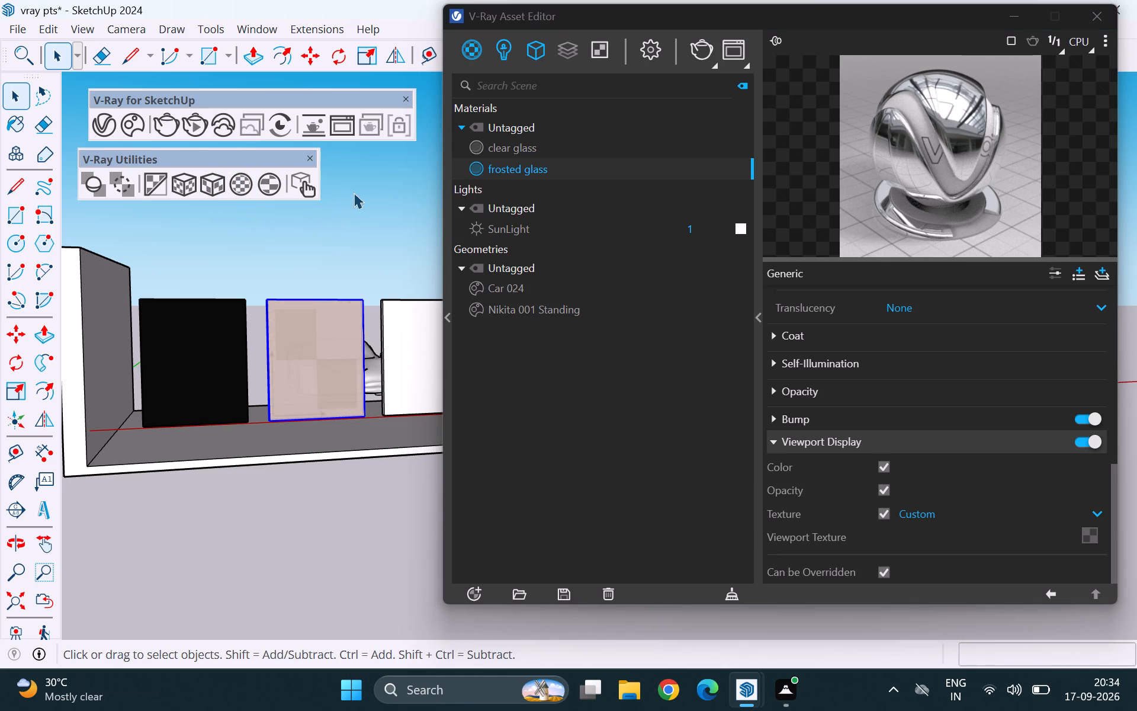
Render the scene again, examine the glass panels, and minimise the Frame Buffer.
left_click(702, 56)
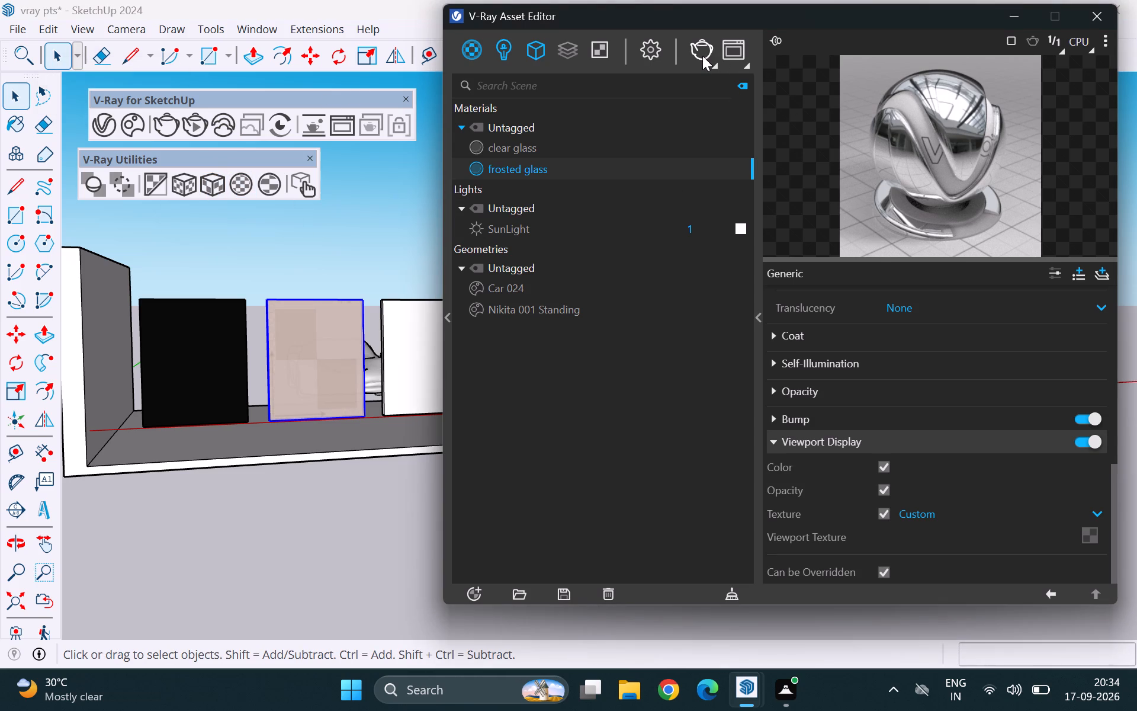
middle_click_drag(544, 338, 541, 344)
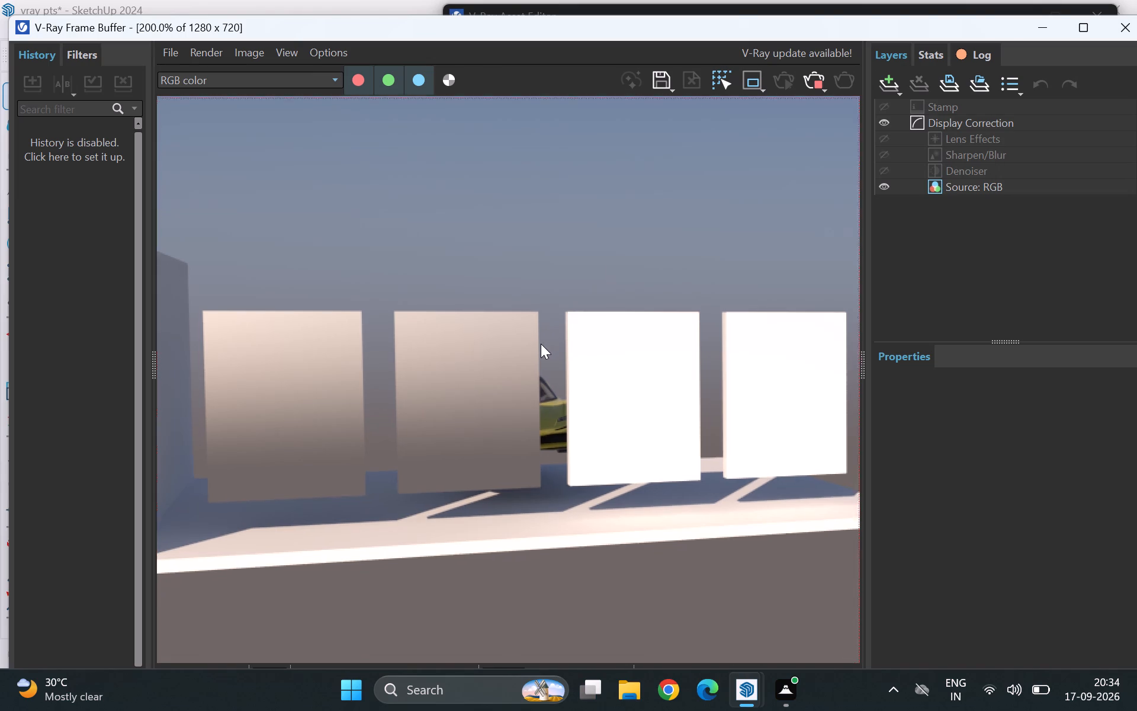
middle_click_drag(541, 344, 574, 345)
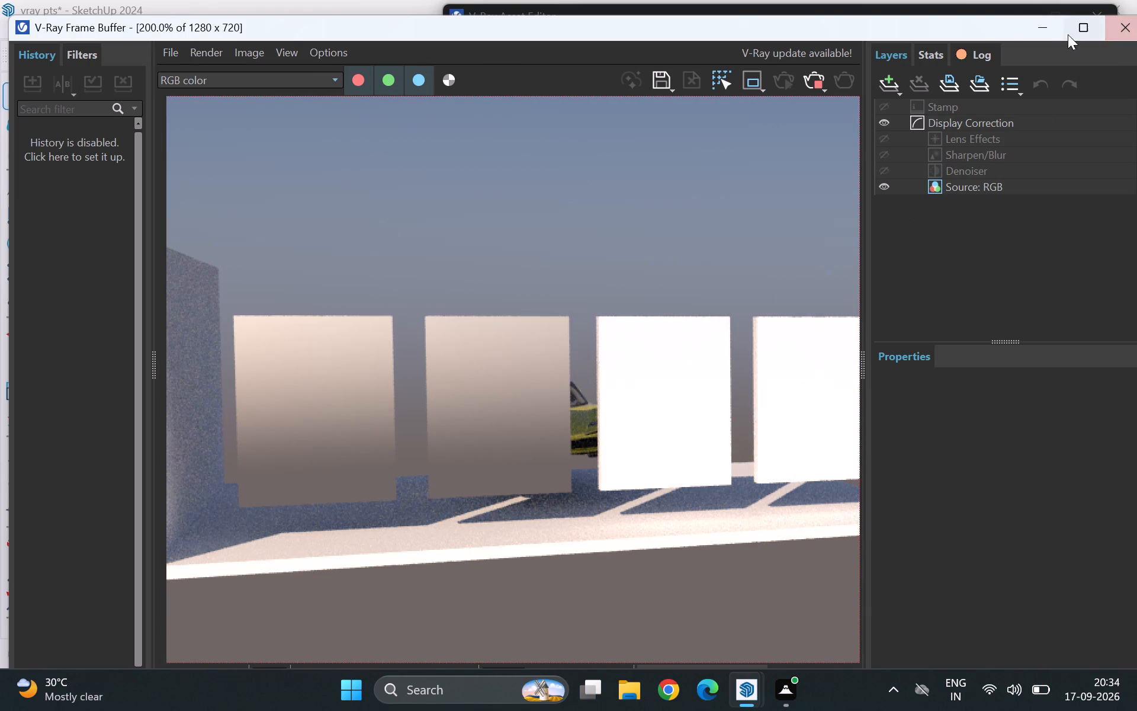
left_click(1040, 23)
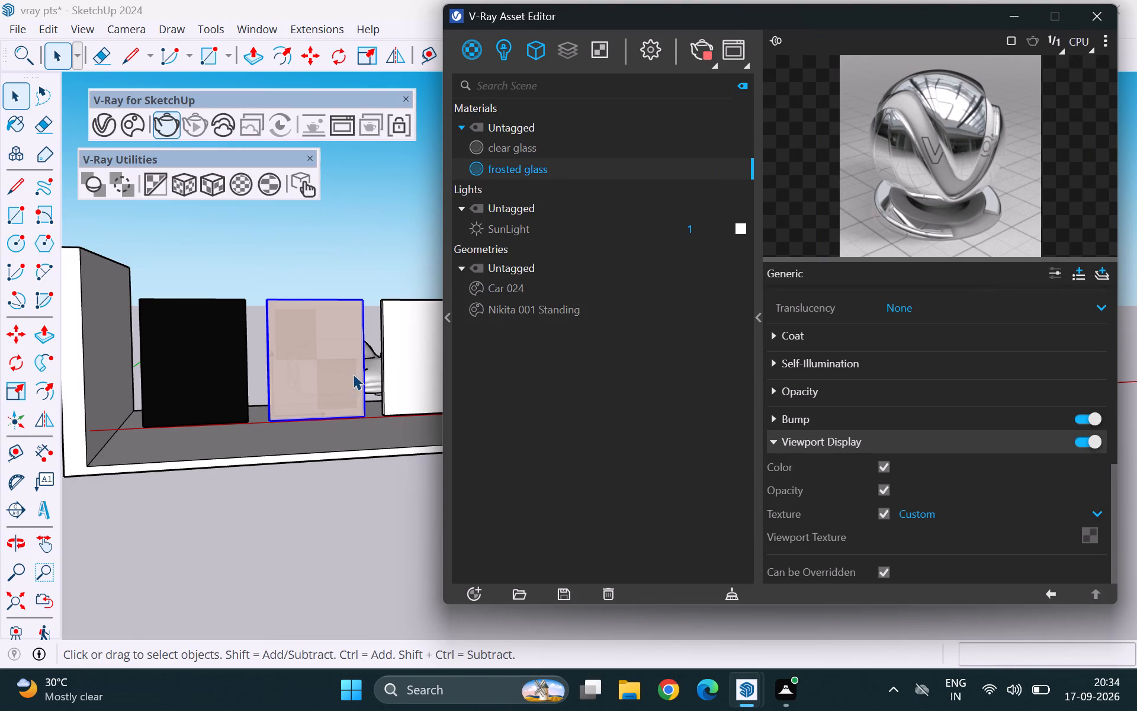
Reselect the frosted glass panel and set the frosted glass material's fog depth to 10 cm.
left_click(267, 257)
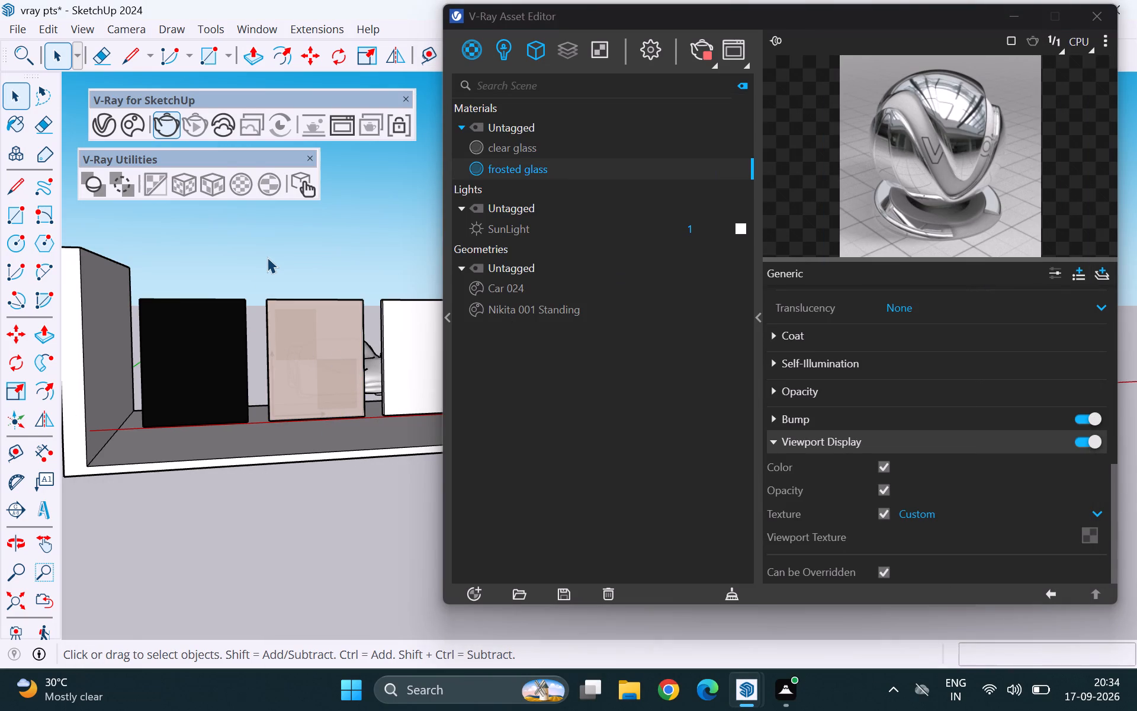
middle_click_drag(338, 372, 297, 444)
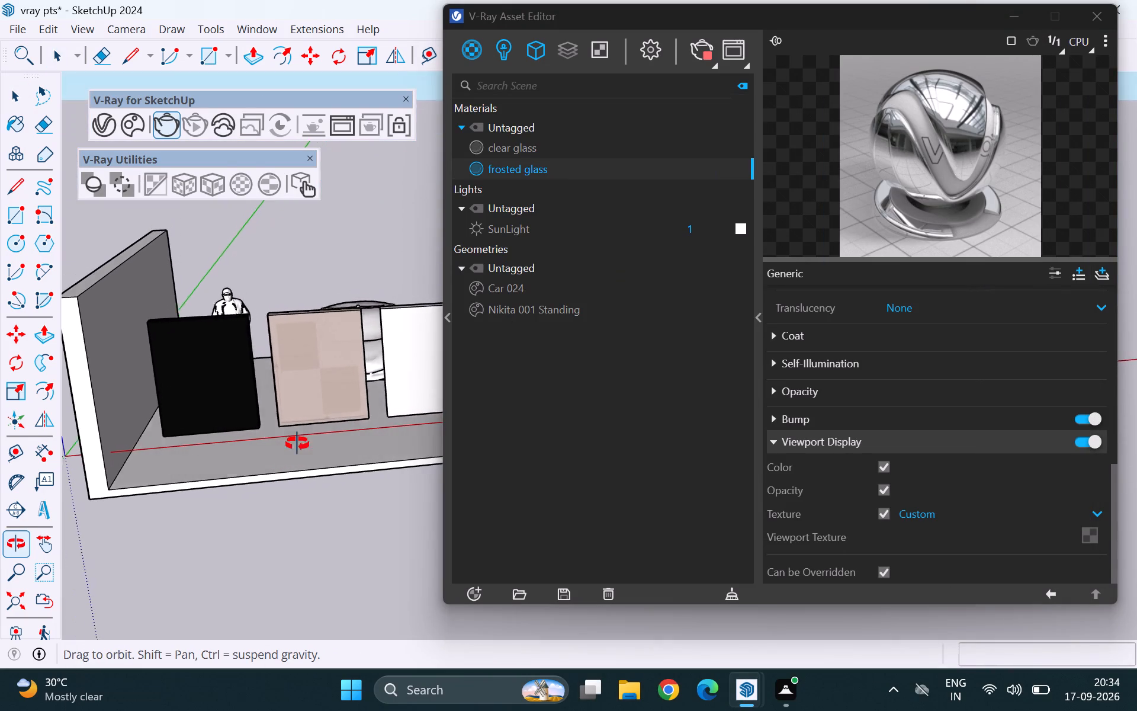
middle_click_drag(297, 444, 315, 424)
left_click(307, 368)
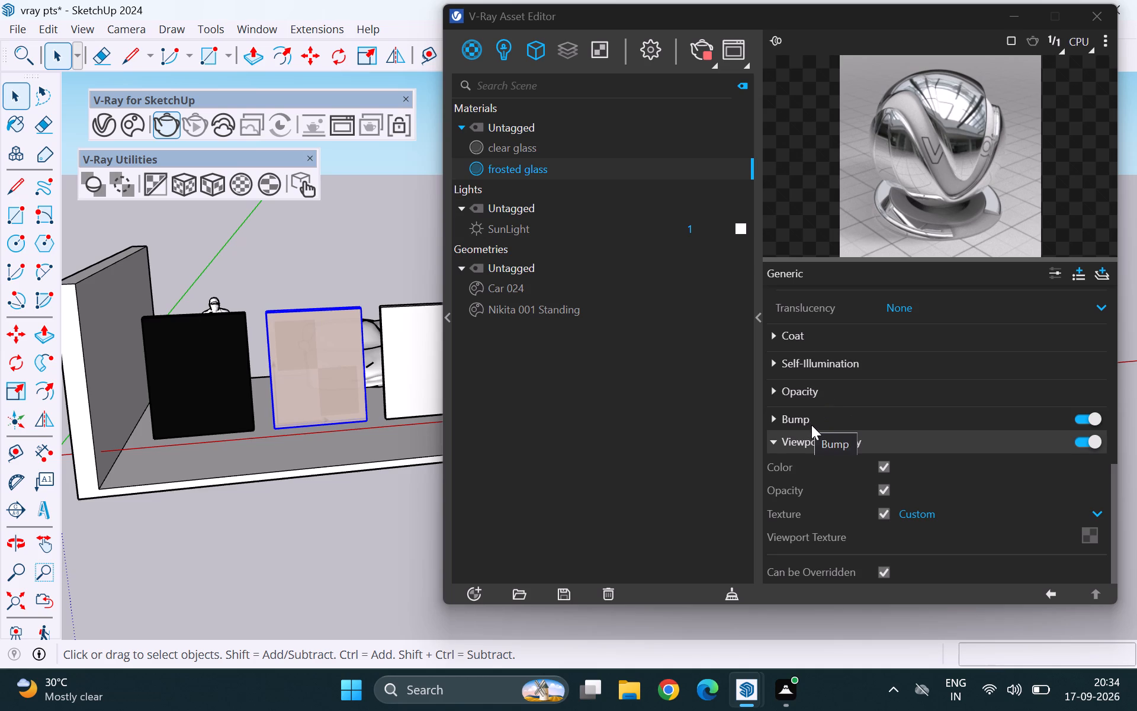
scroll(823, 389, "up", 3)
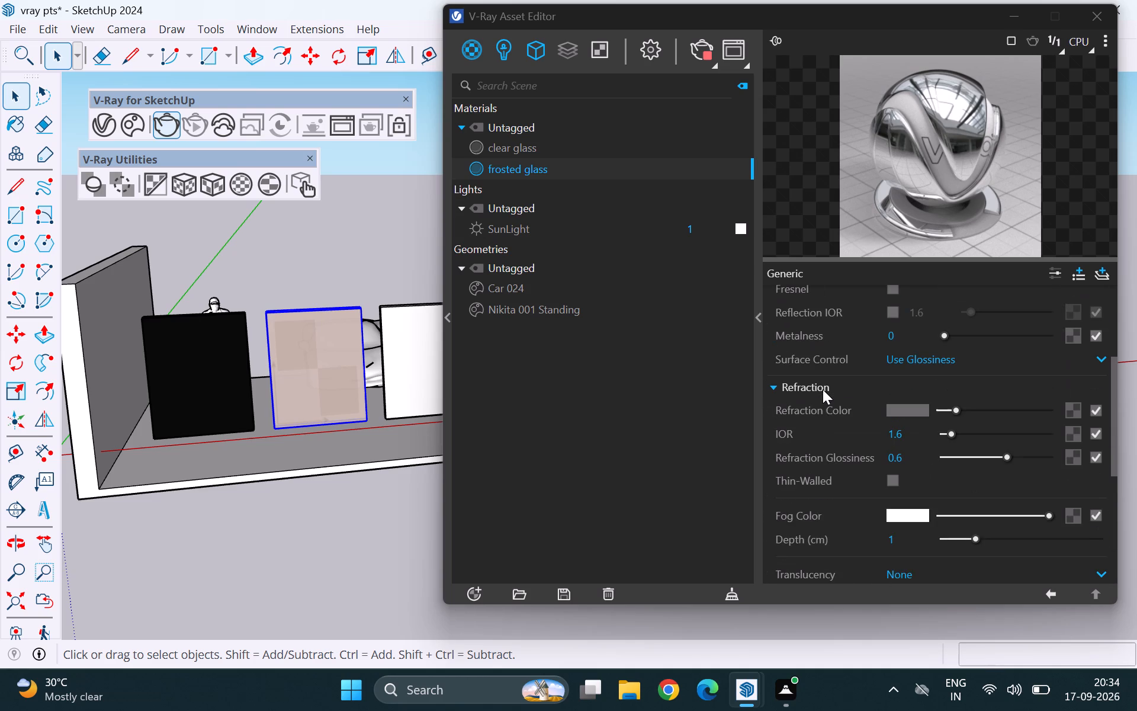
left_click(910, 546)
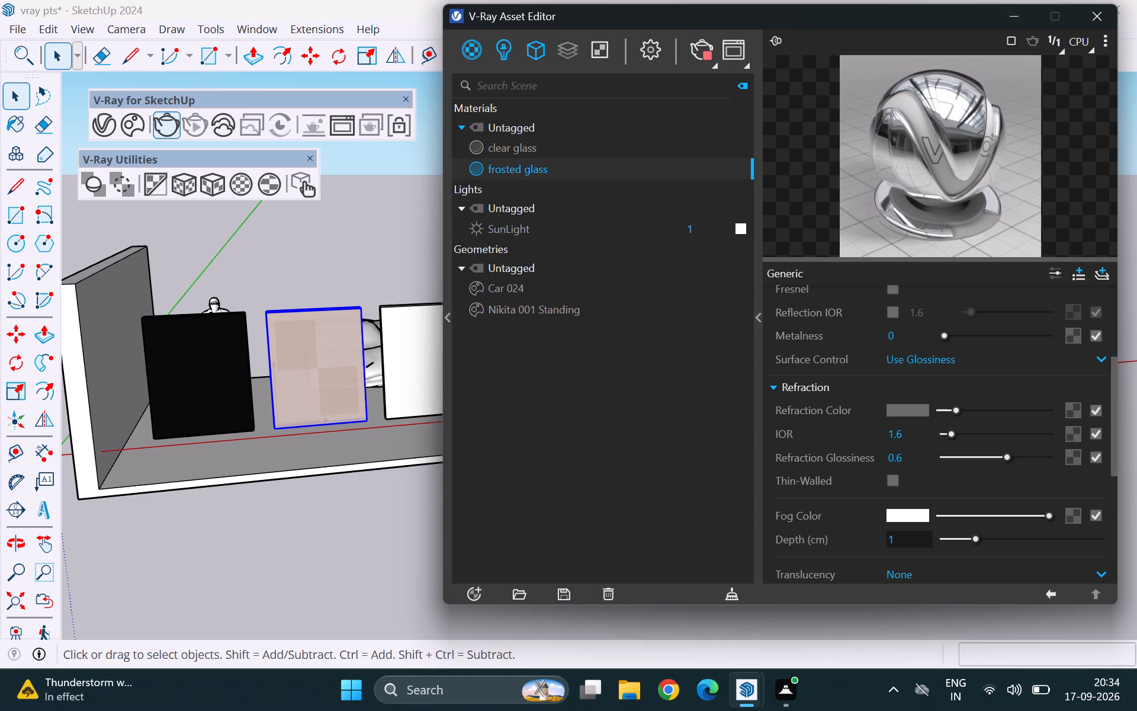
key("0")
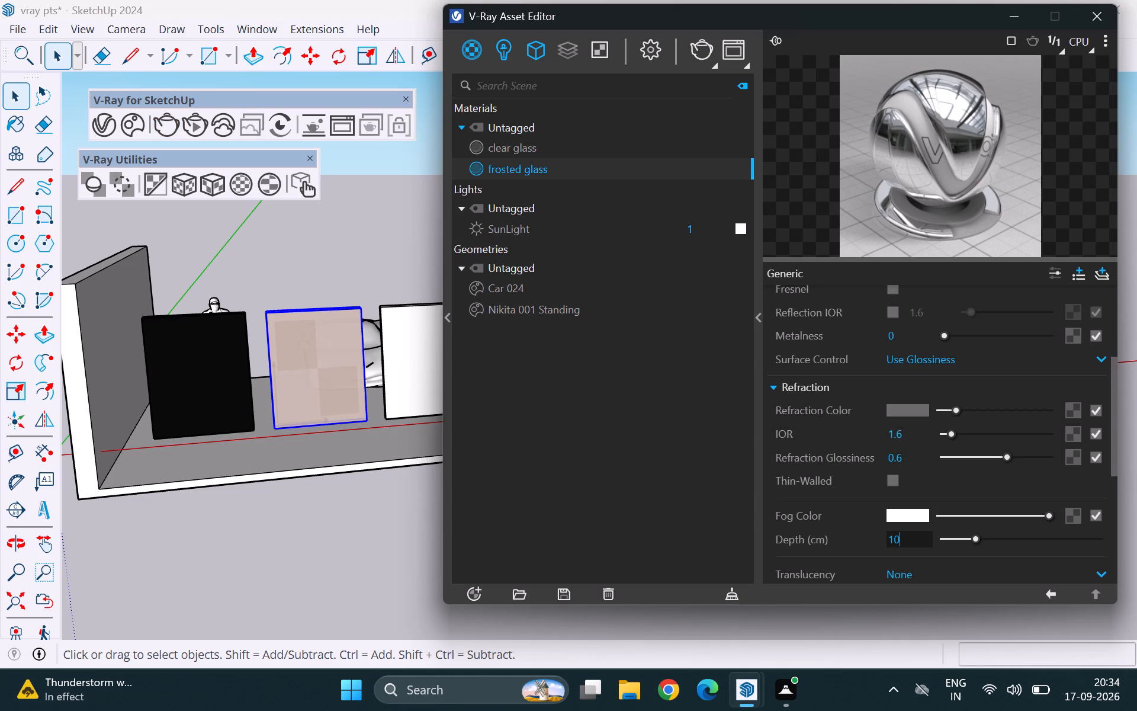
key("Return")
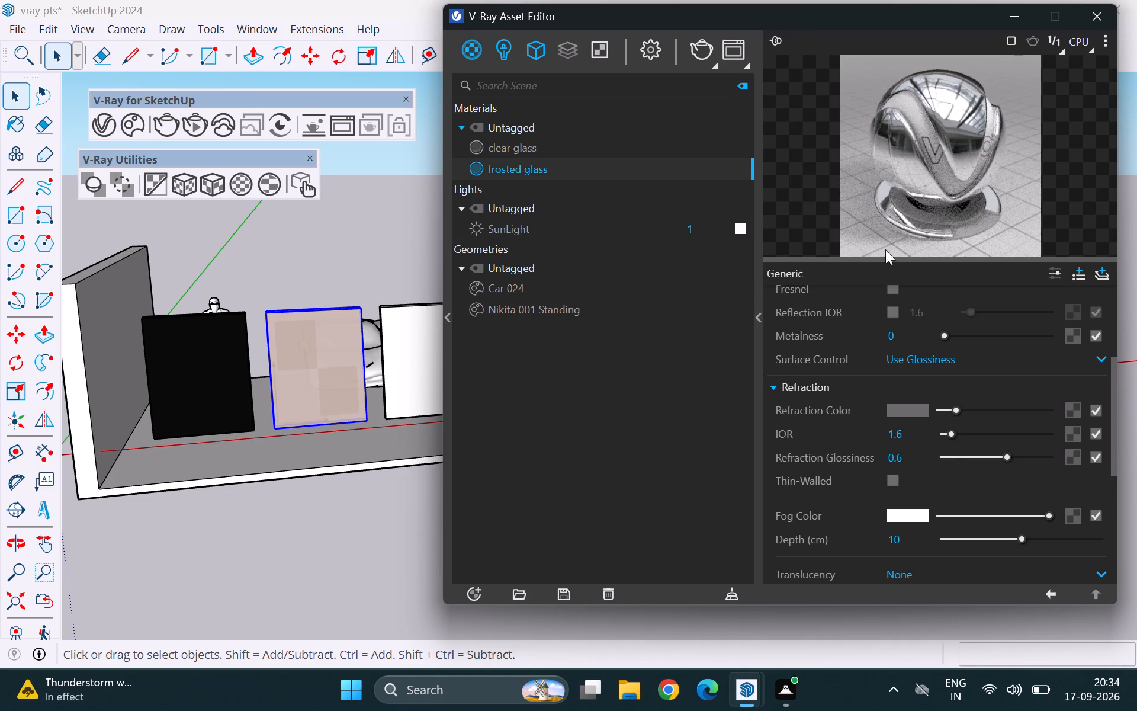
Render the scene from the slightly raised view and examine the glass panels at different magnifications.
left_click(699, 49)
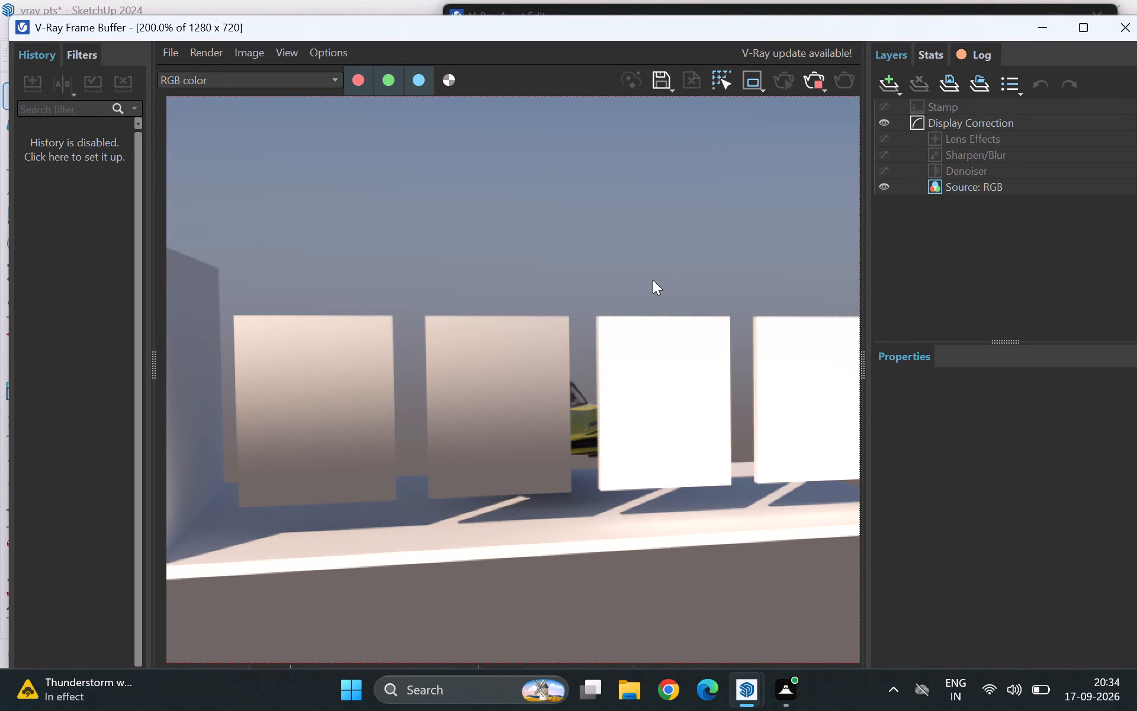
scroll(489, 377, "up", 12)
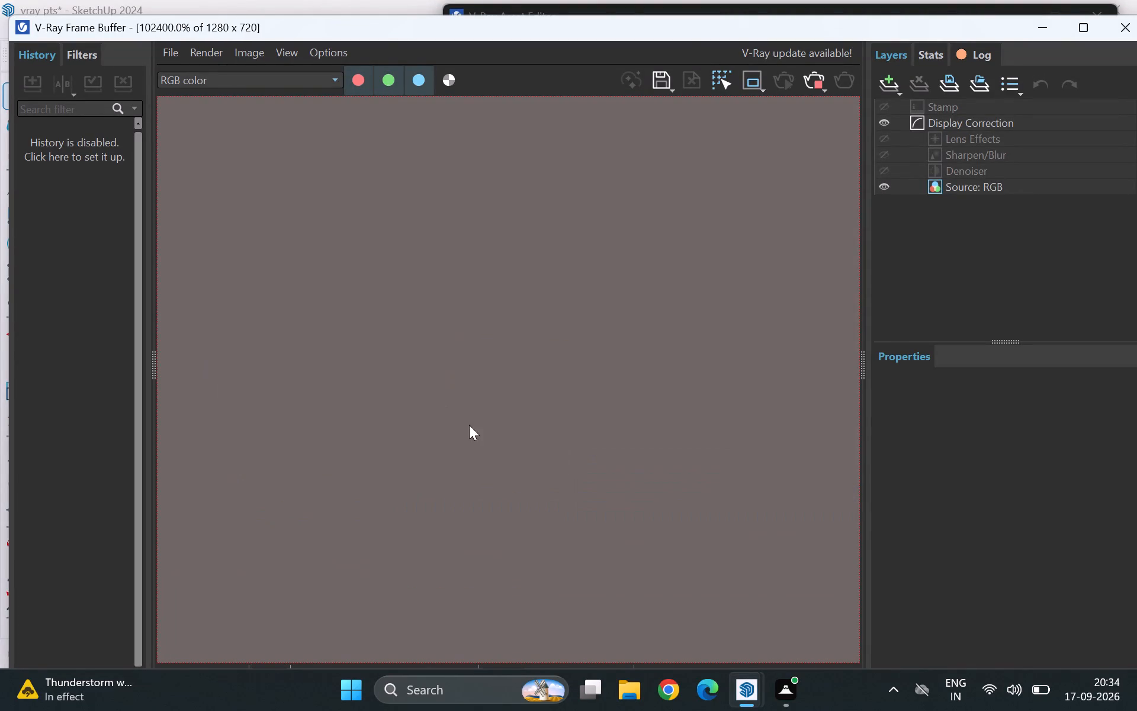
scroll(523, 392, "down", 14)
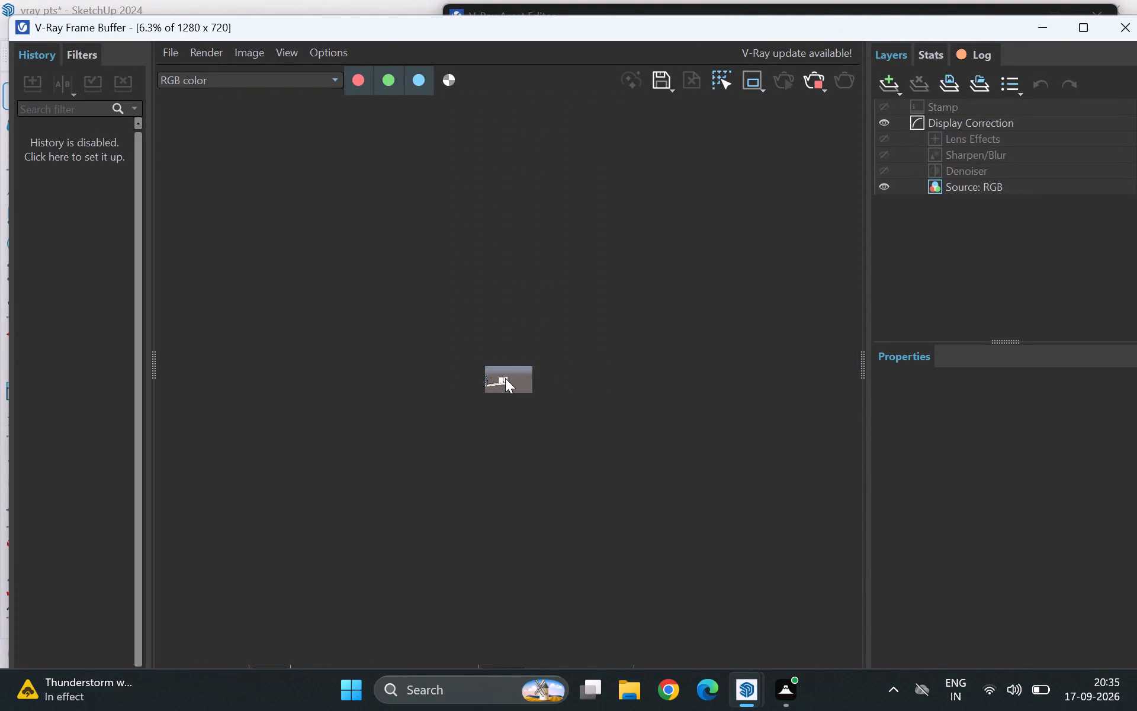
scroll(505, 378, "up", 5)
scroll(581, 370, "down", 3)
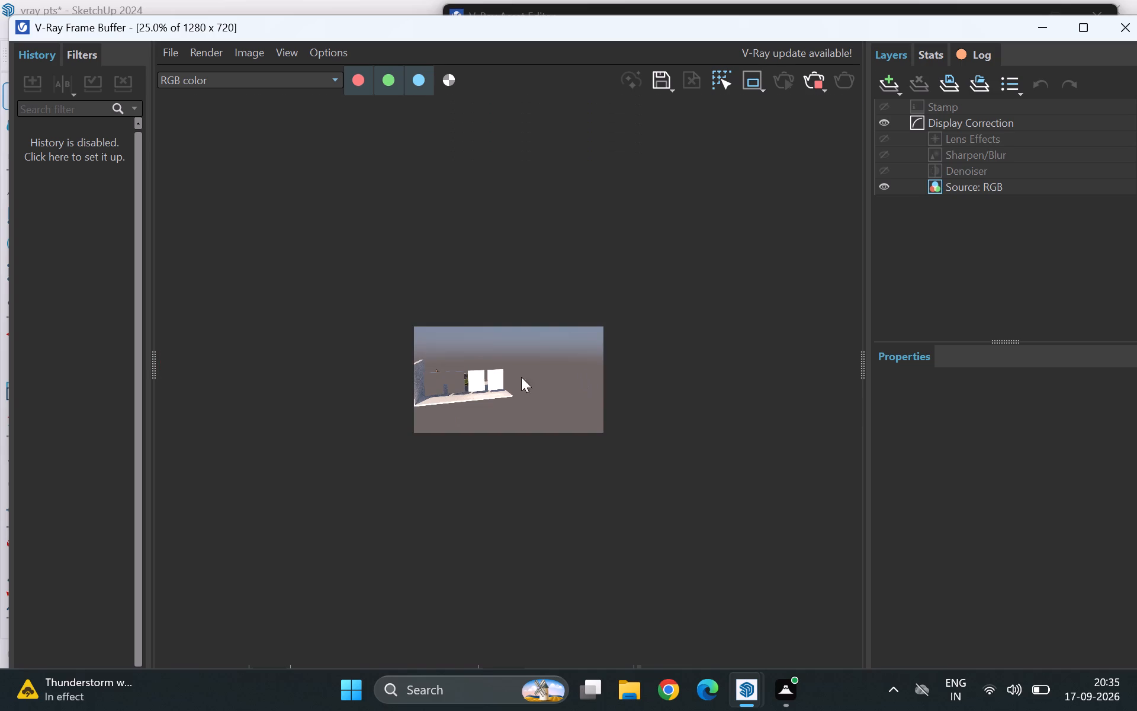
scroll(461, 377, "up", 3)
scroll(499, 390, "down", 1)
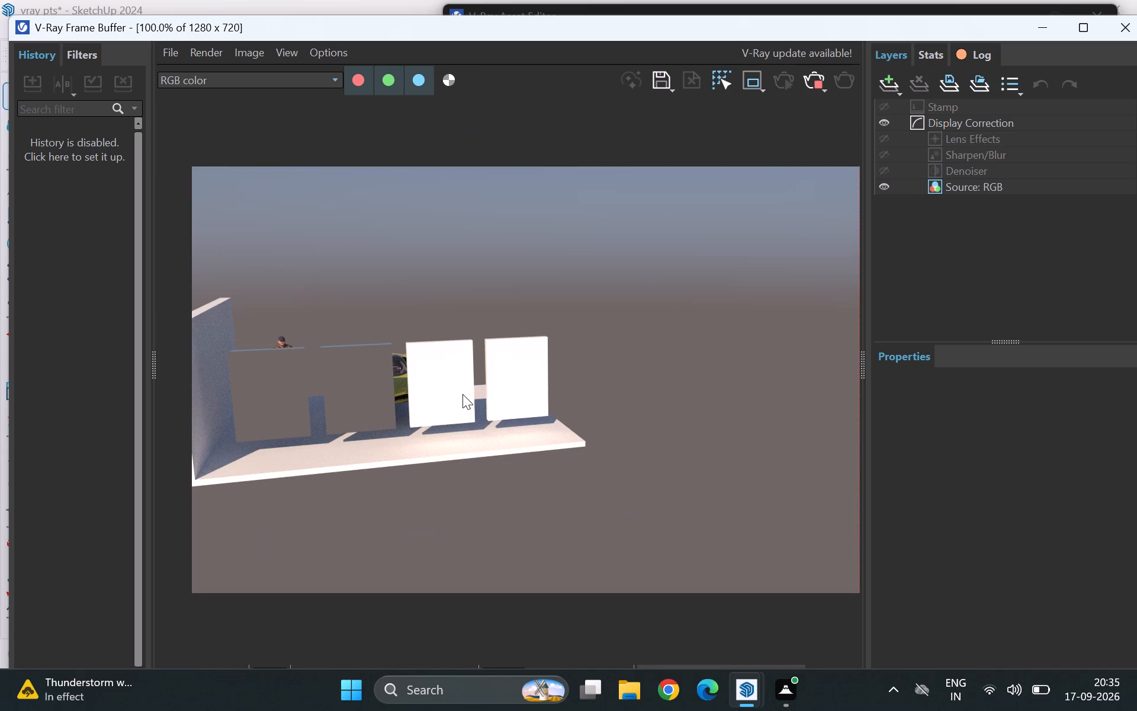
scroll(278, 377, "up", 3)
scroll(280, 376, "down", 2)
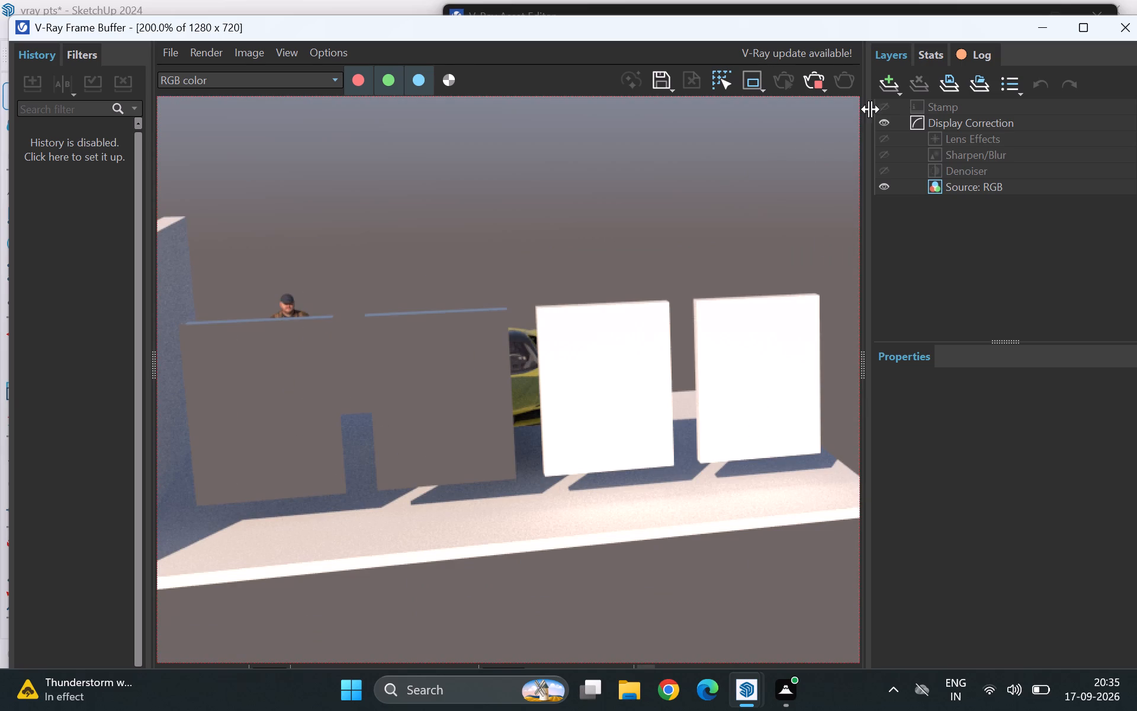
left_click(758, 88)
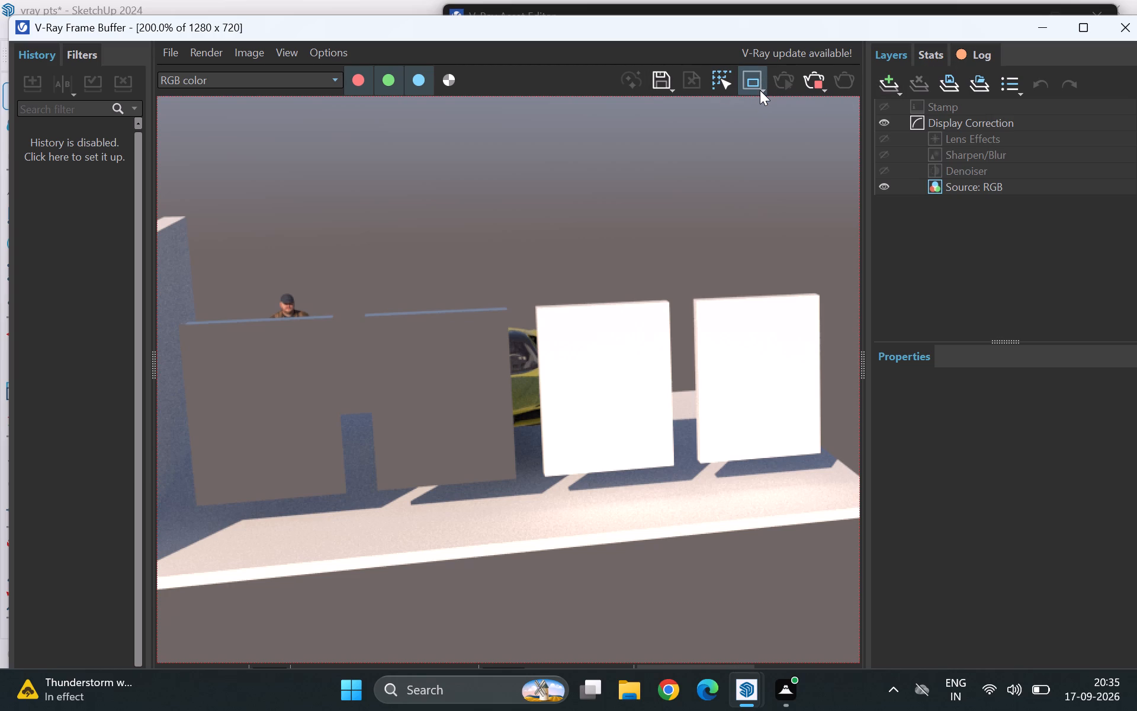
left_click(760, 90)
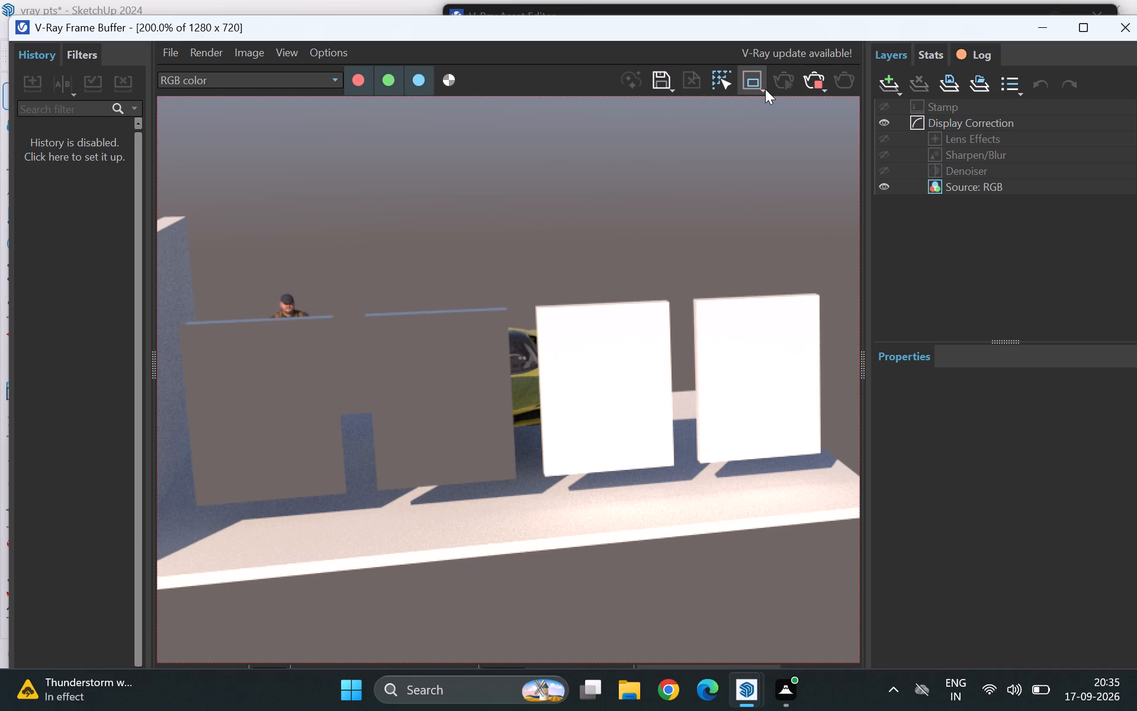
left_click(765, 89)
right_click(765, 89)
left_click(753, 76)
View the whole rendered image and close the Frame Buffer.
scroll(696, 207, "down", 2)
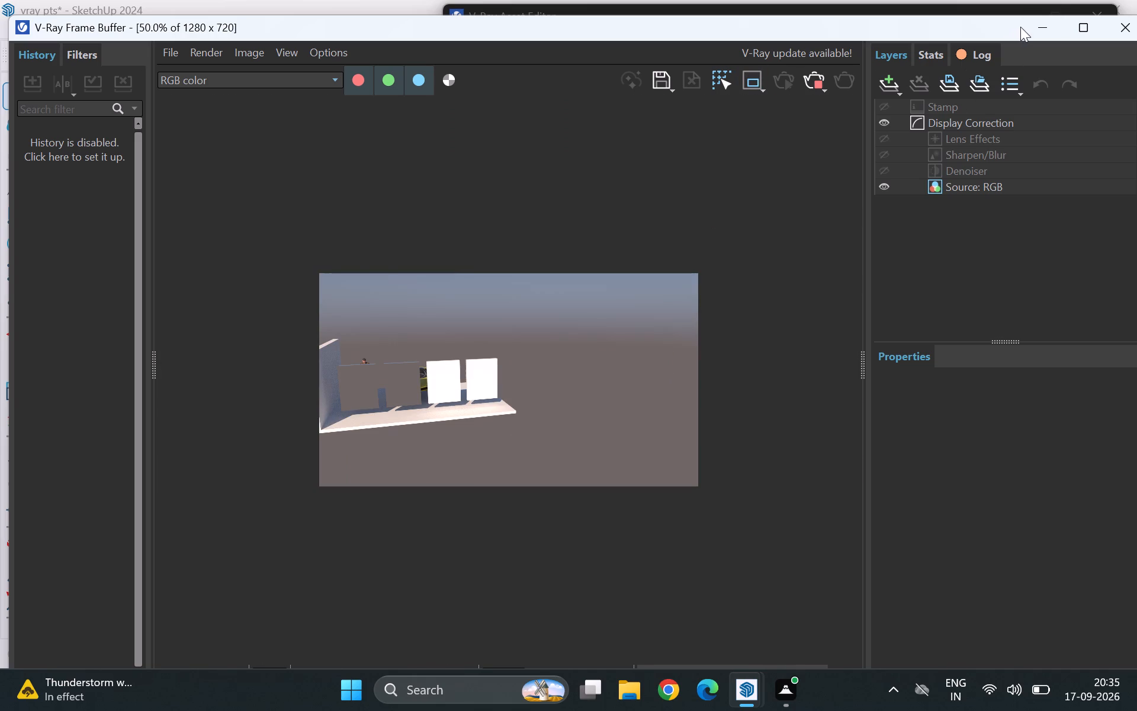
left_click(1122, 20)
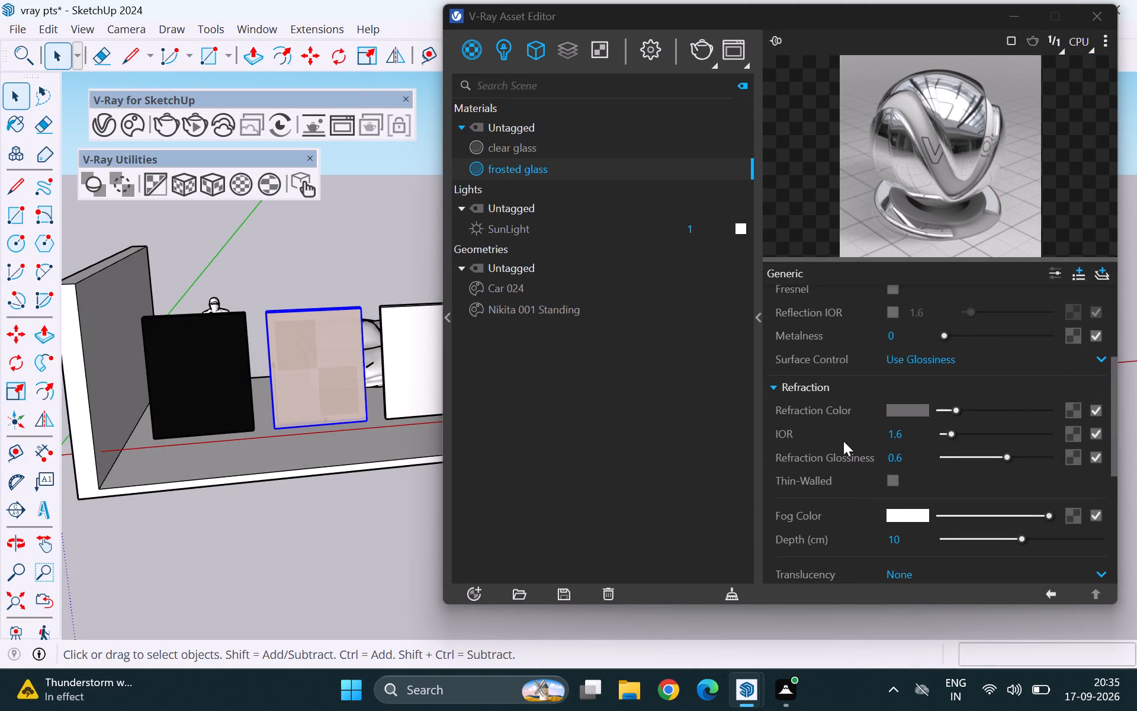
Darken the frosted glass material's fog color from white to a light grey.
scroll(845, 449, "down", 1)
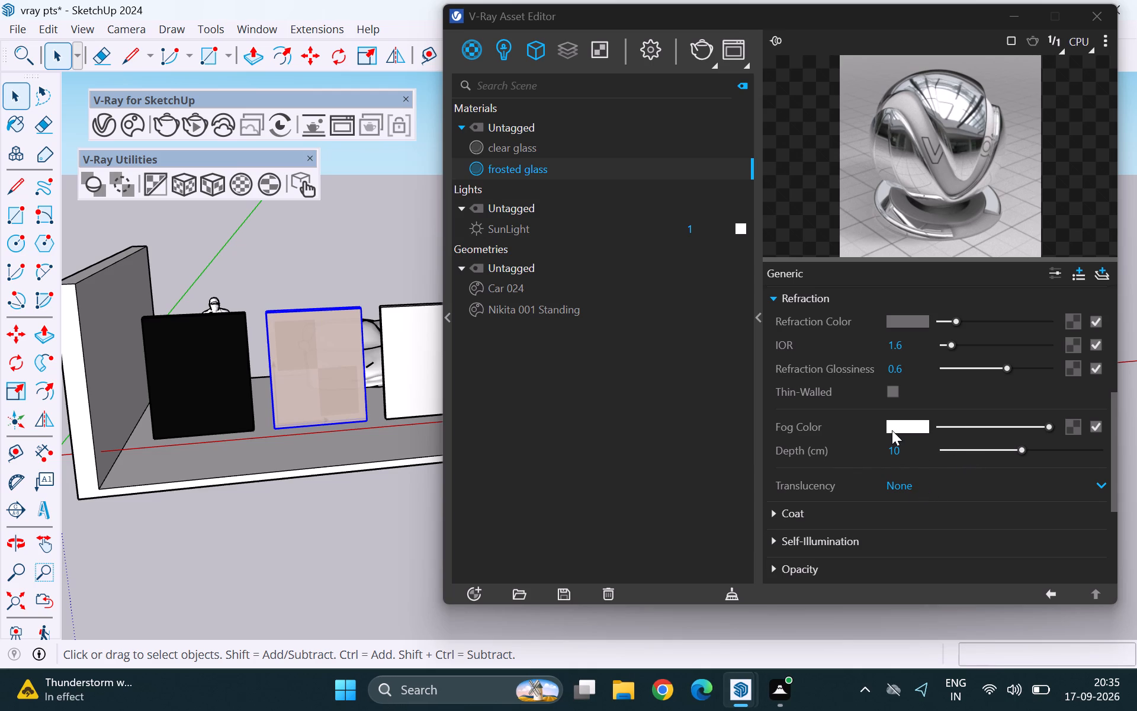
left_click(1000, 428)
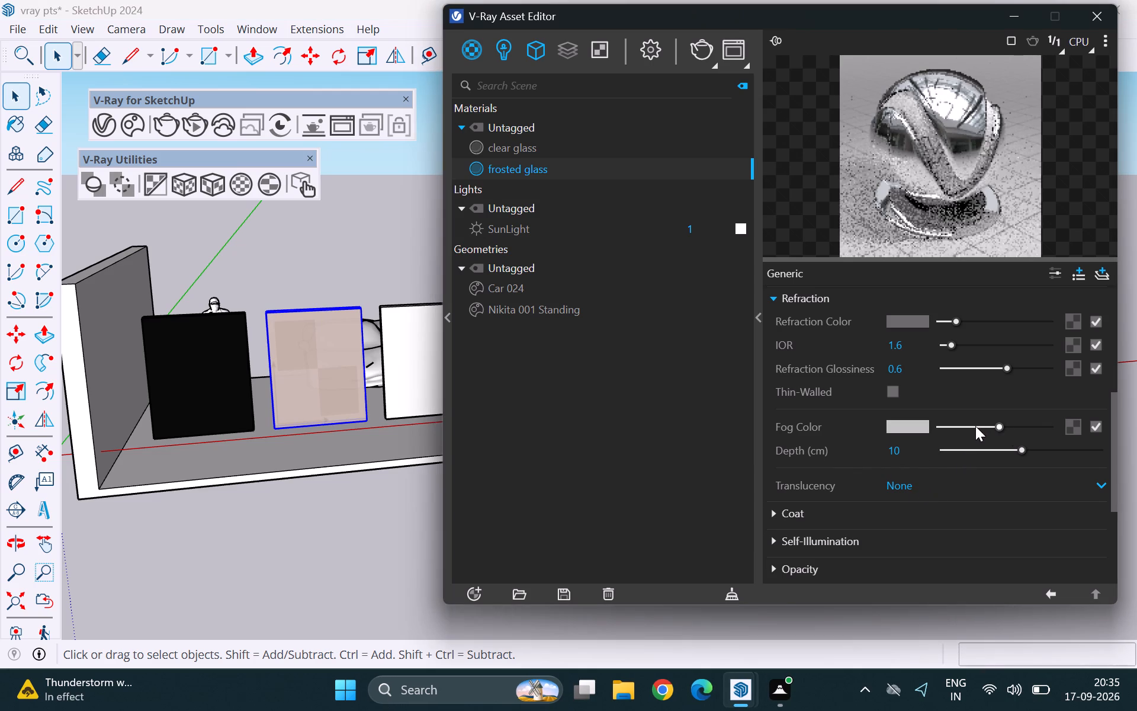
Darken the frosted glass material's fog color further to a medium grey.
left_click(975, 426)
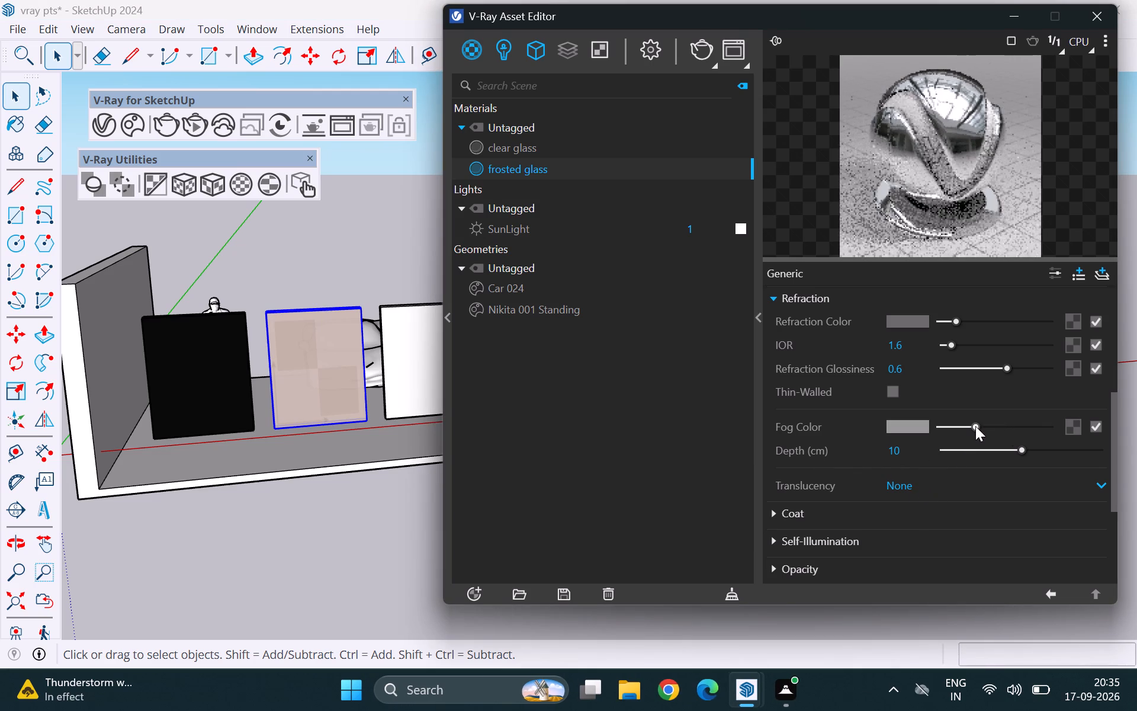
Render the scene, examine the glass panels at different magnifications, and minimize the Frame Buffer.
left_click(704, 54)
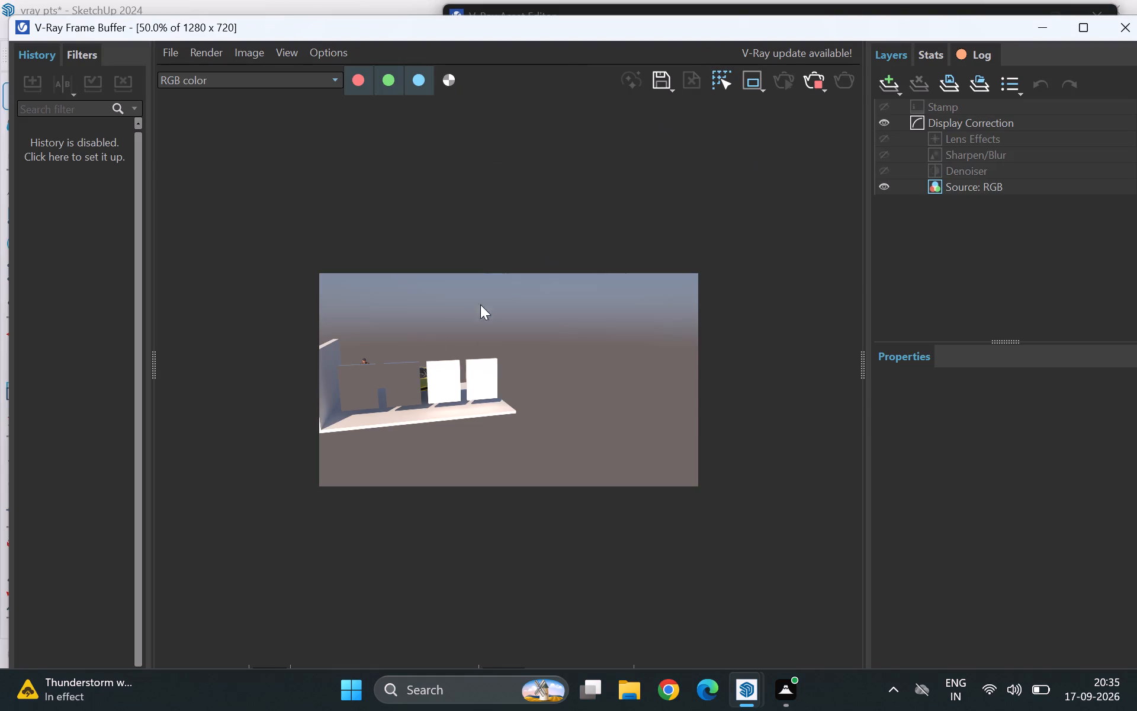
scroll(394, 393, "up", 2)
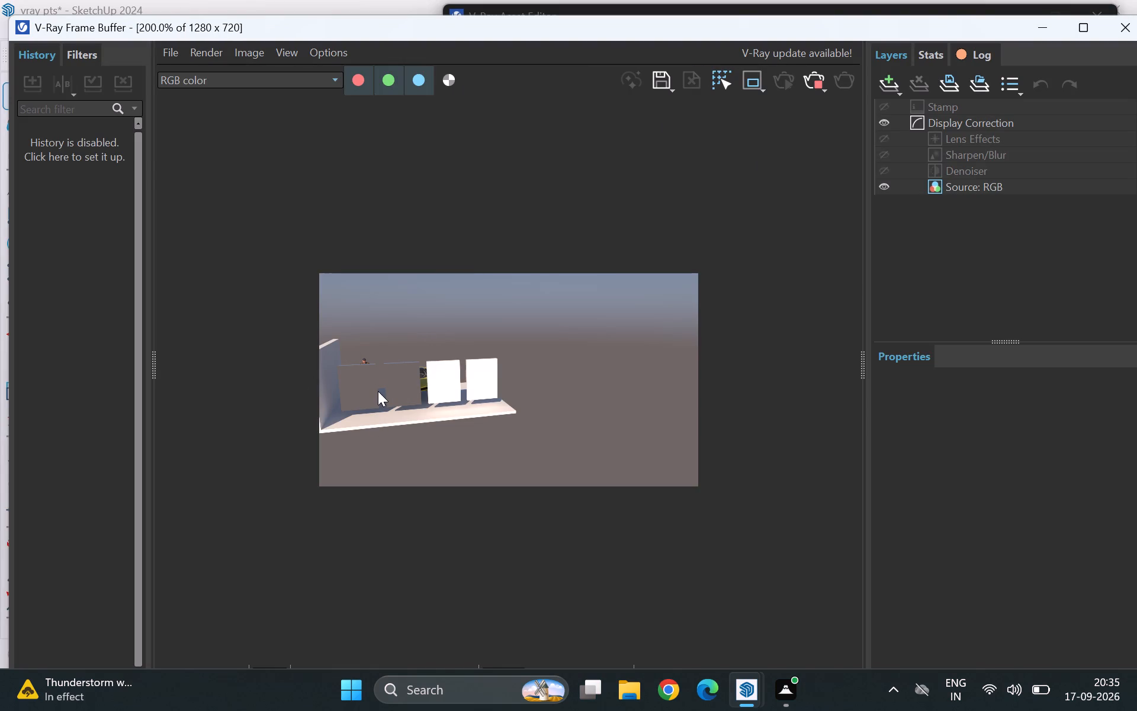
scroll(378, 391, "up", 5)
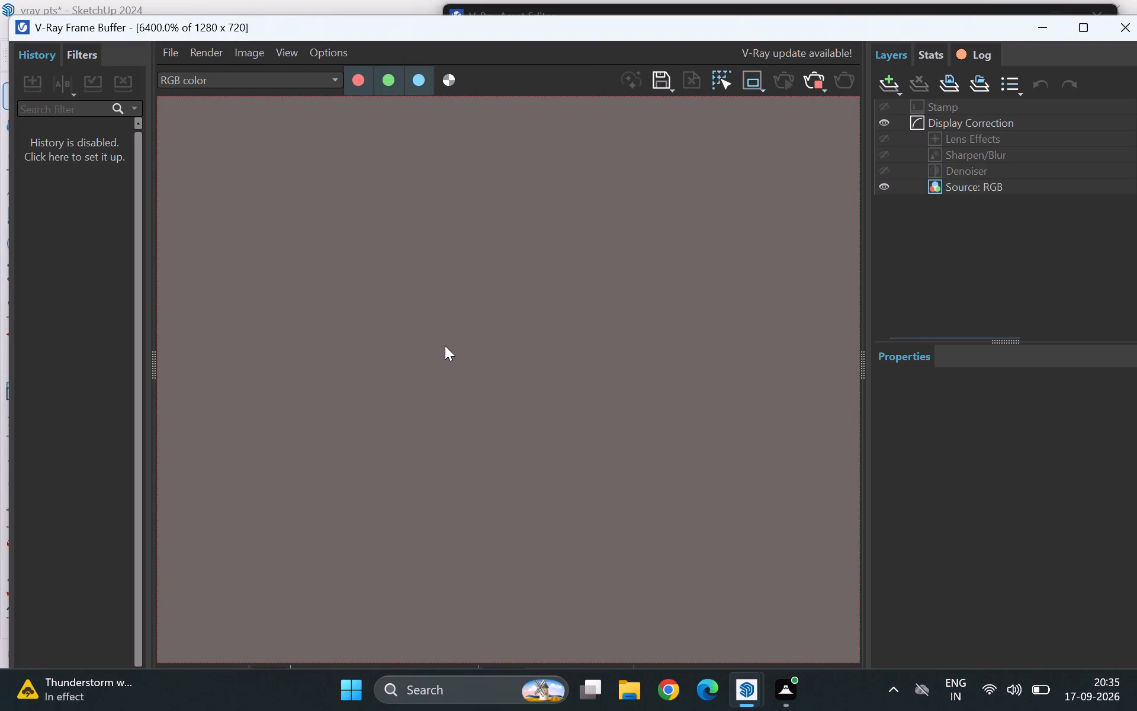
scroll(441, 348, "down", 6)
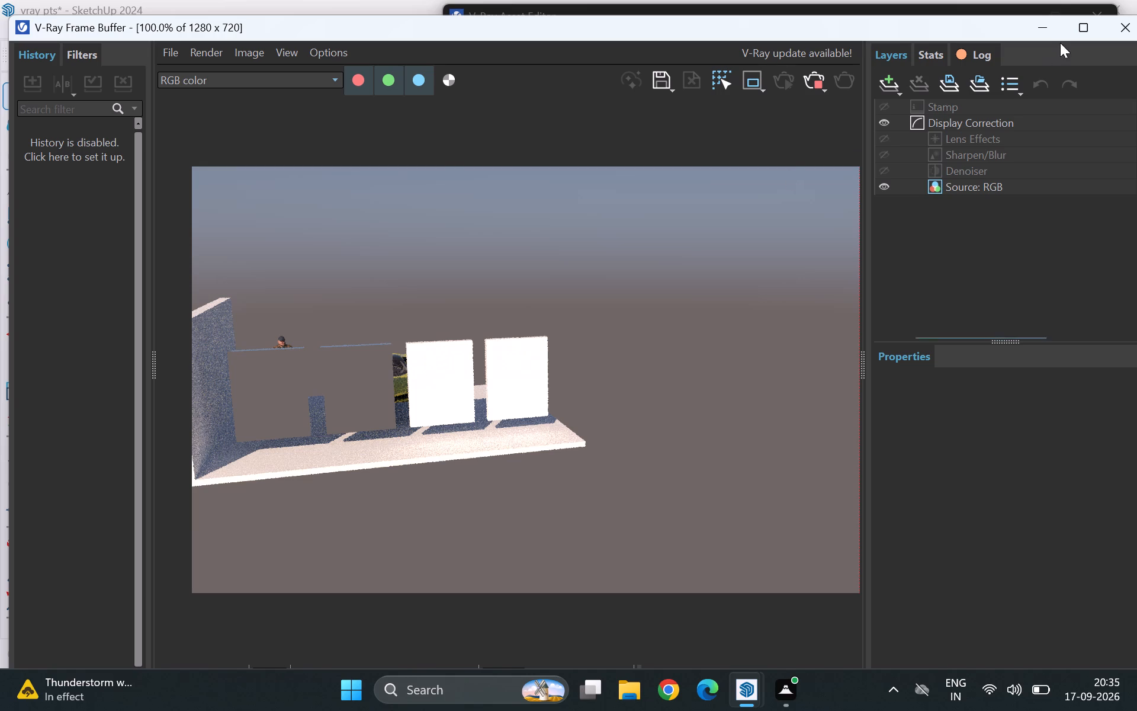
left_click(1037, 24)
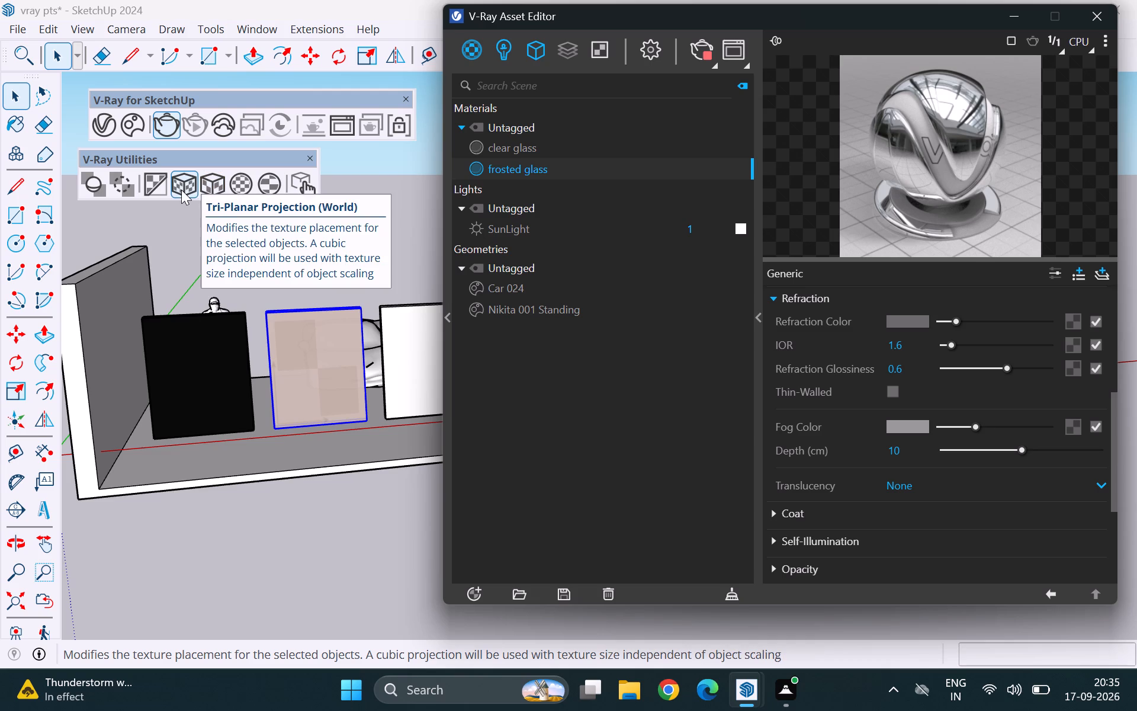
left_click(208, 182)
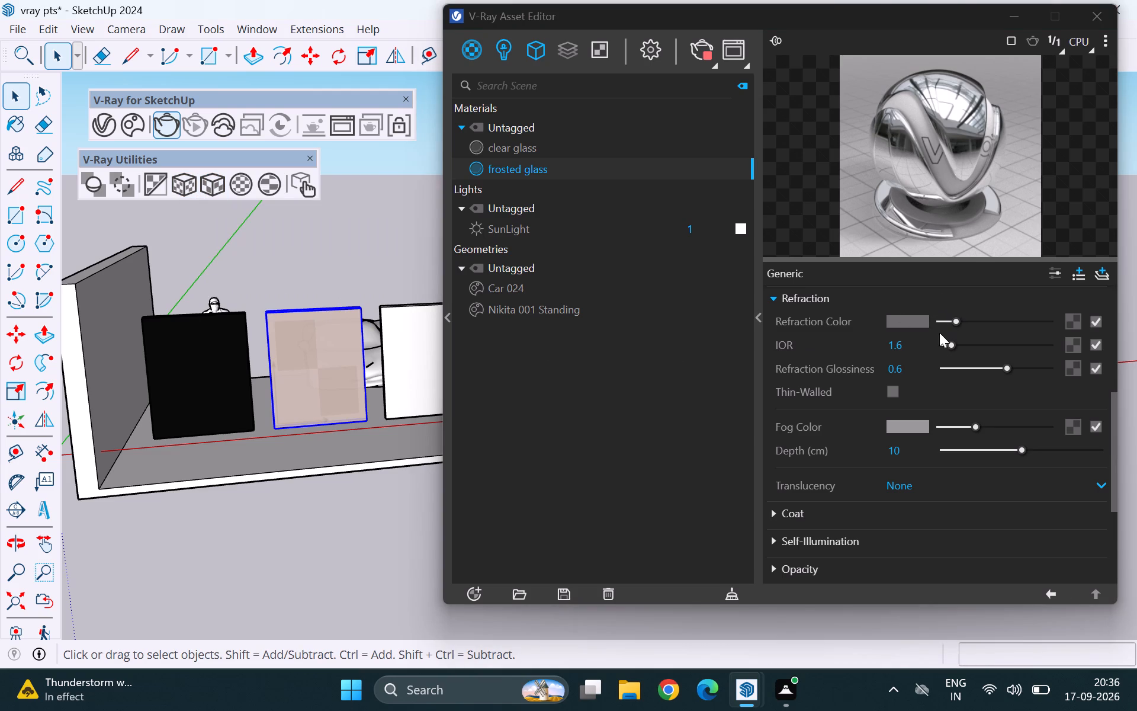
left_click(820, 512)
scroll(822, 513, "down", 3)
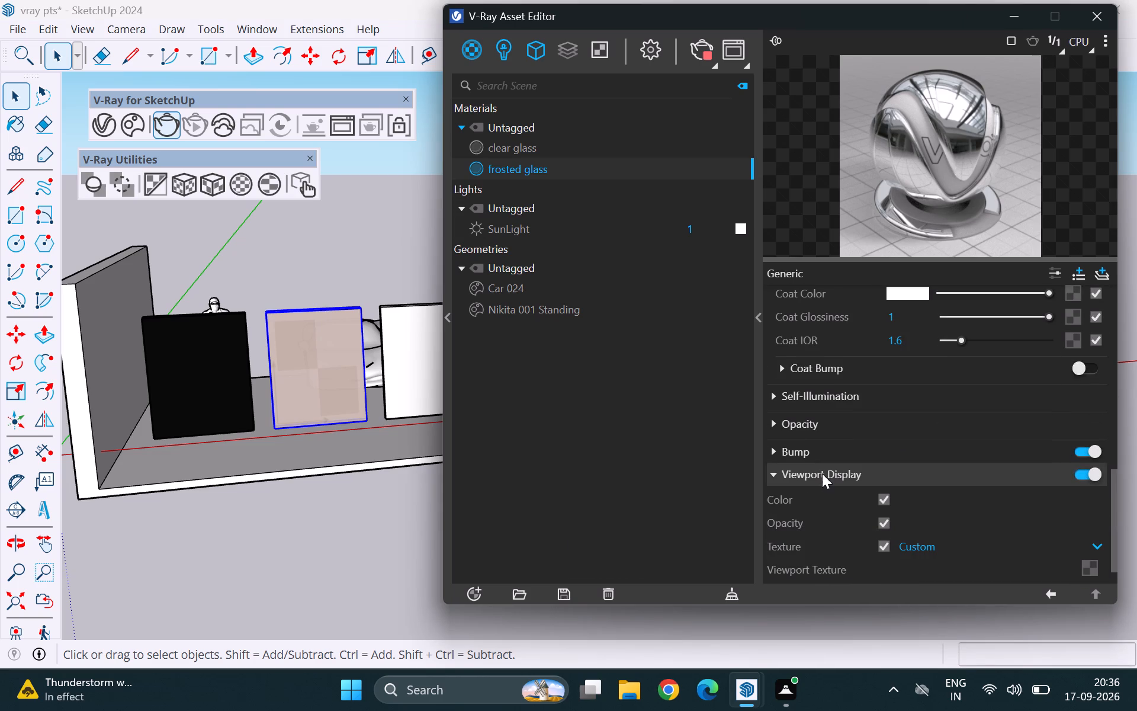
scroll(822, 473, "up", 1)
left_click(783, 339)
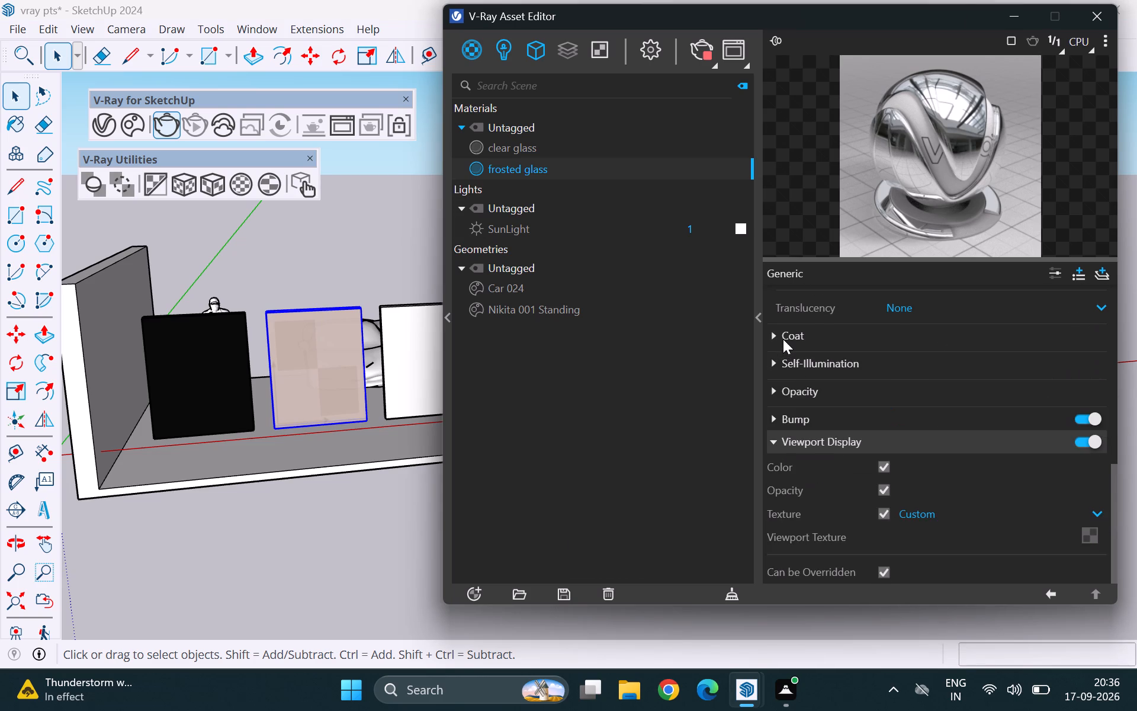
Lower the frosted glass material's reflection glossiness, trying several values and settling on 0.92.
scroll(792, 383, "up", 3)
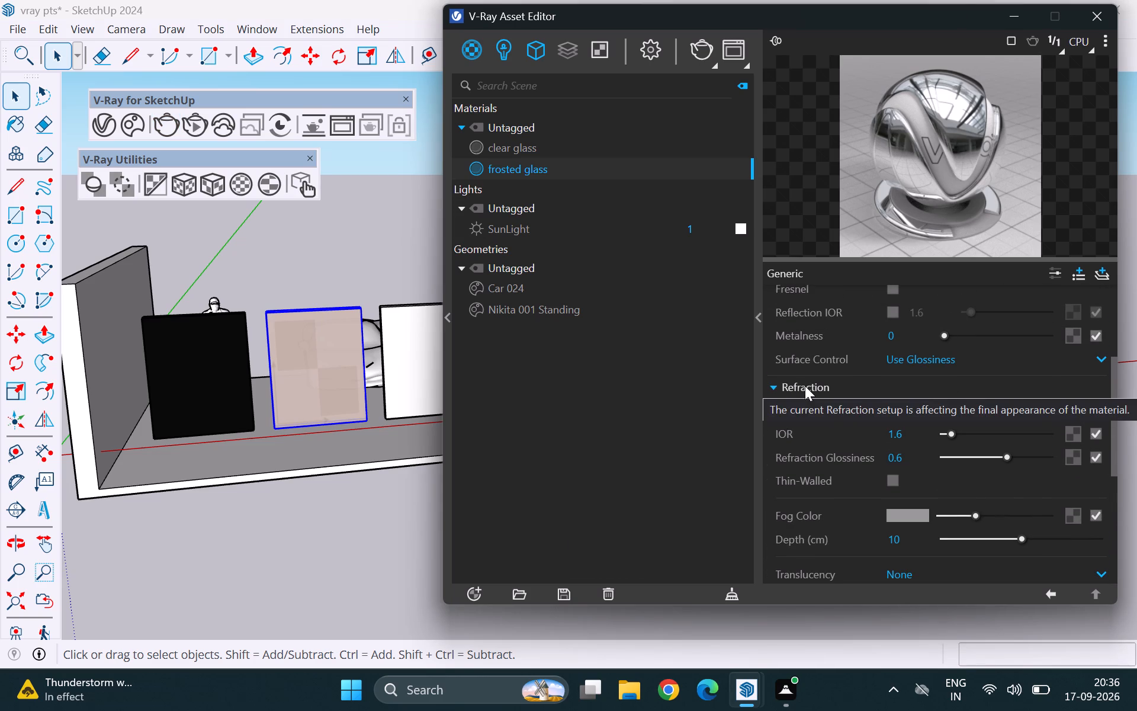
left_click(805, 386)
scroll(849, 397, "up", 1)
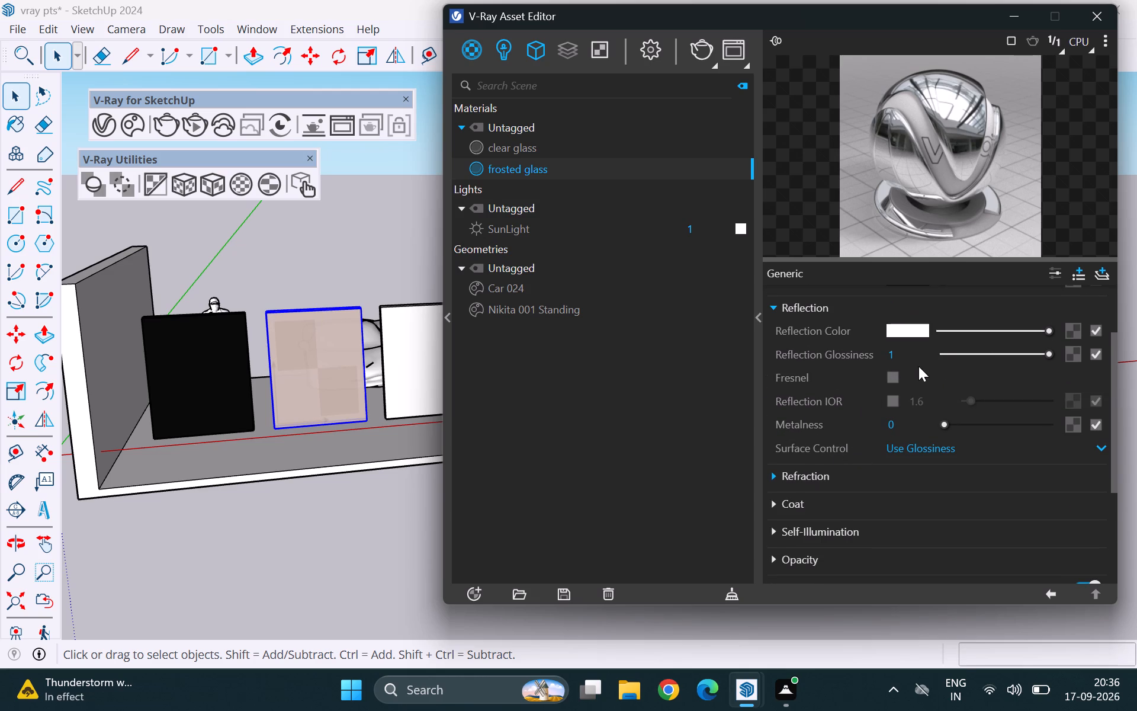
left_click(1001, 354)
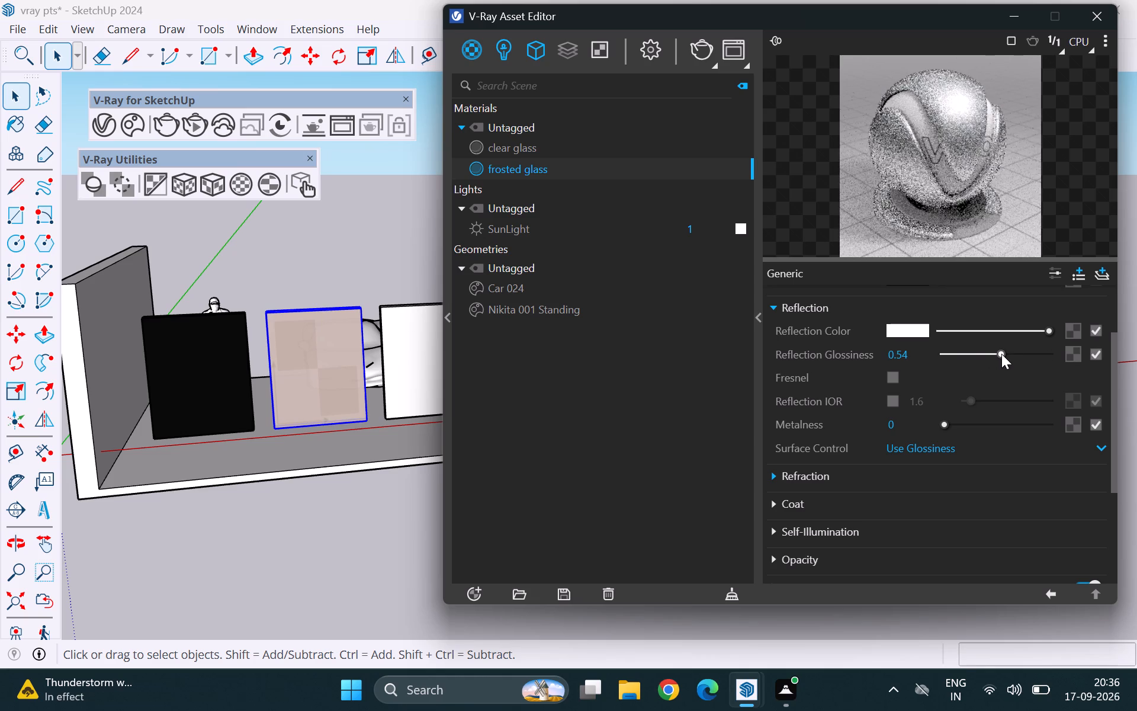
left_click(984, 354)
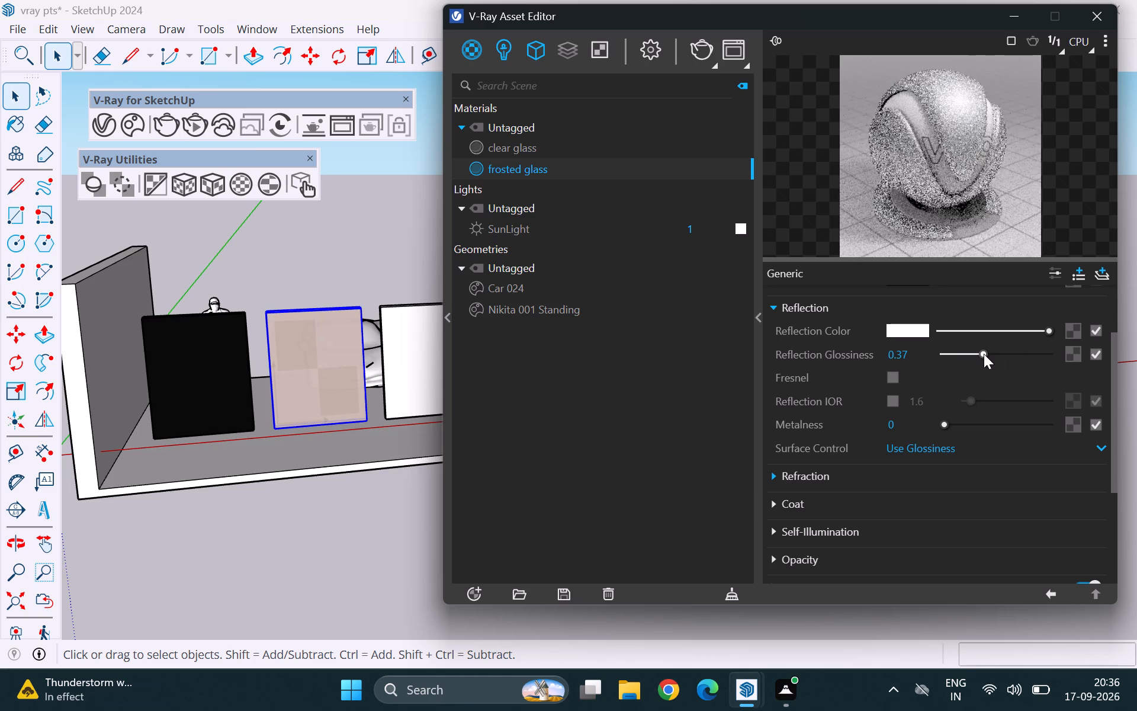
left_click(1048, 349)
left_click_drag(984, 353, 1039, 353)
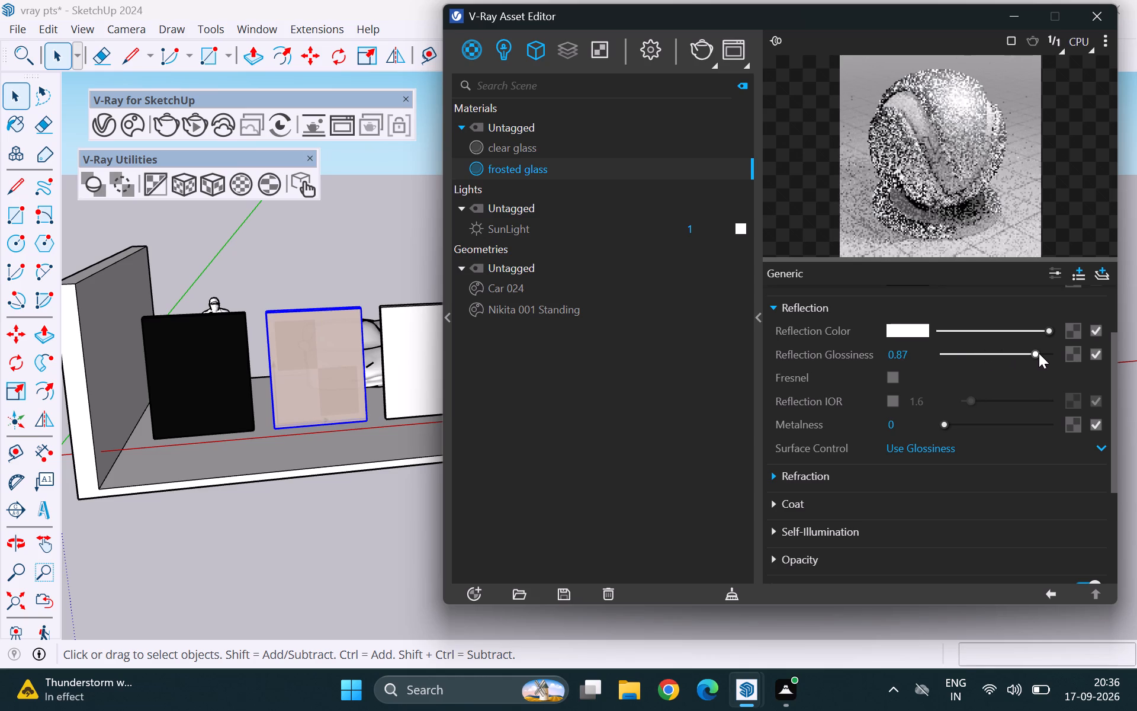
left_click_drag(1039, 353, 1040, 354)
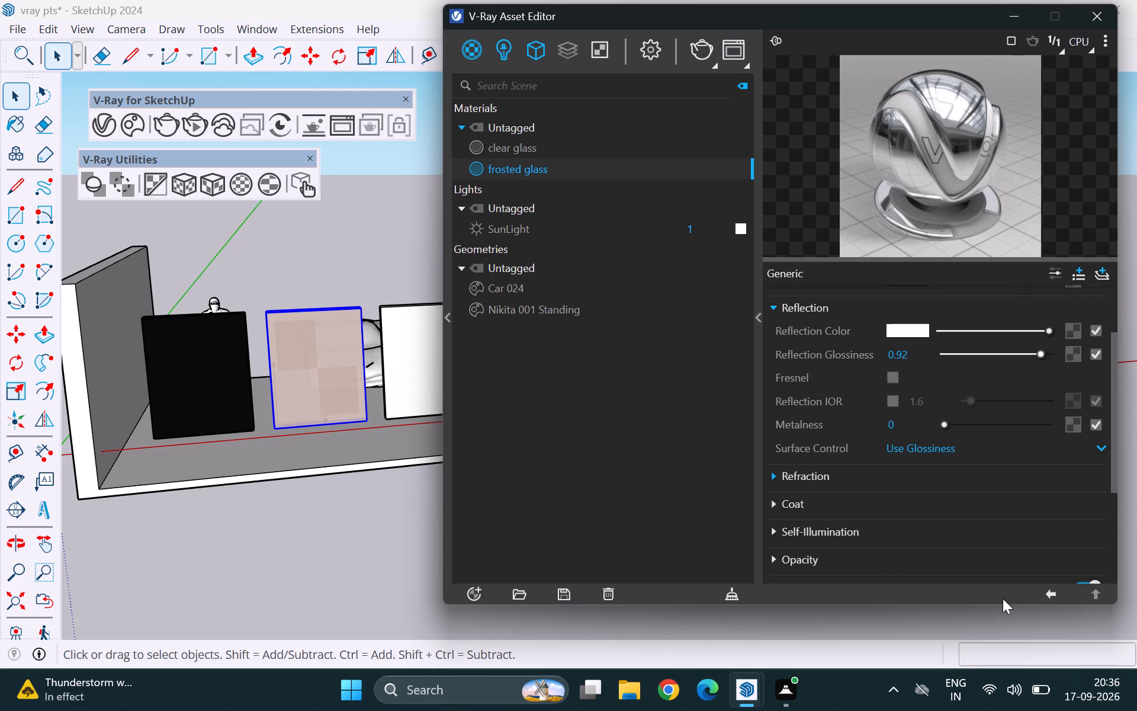
Look back at the clear glass material's reflection settings and the standing man asset, and close the Asset Editor.
left_click(1048, 593)
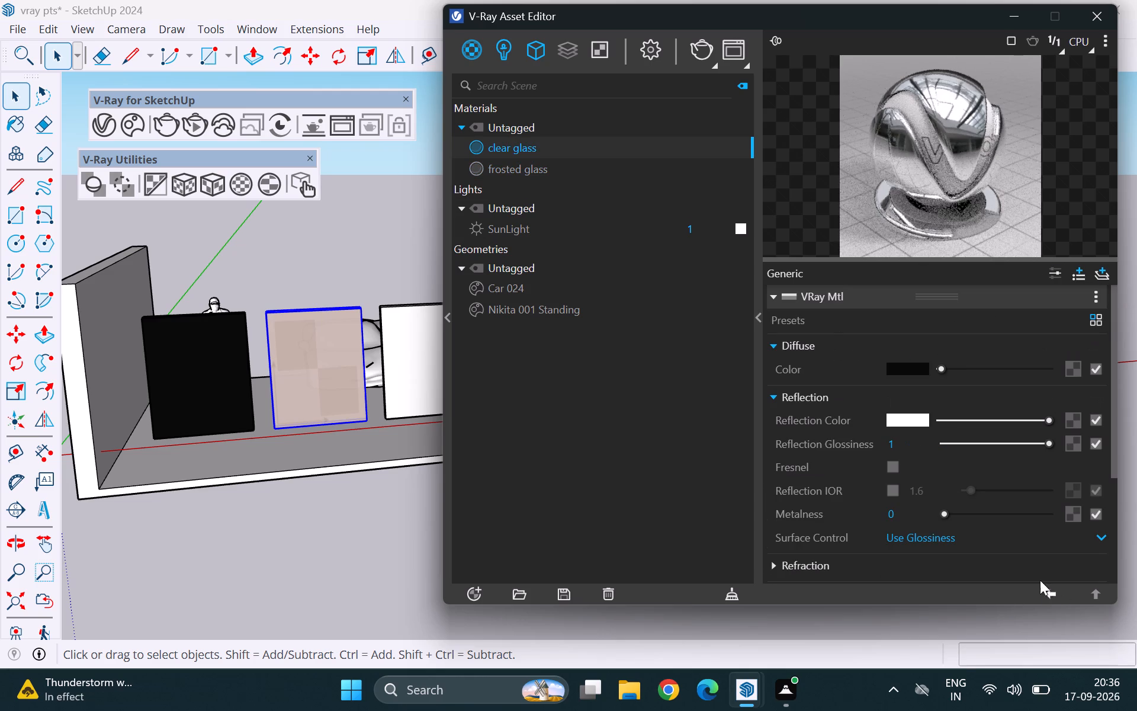
scroll(911, 451, "down", 1)
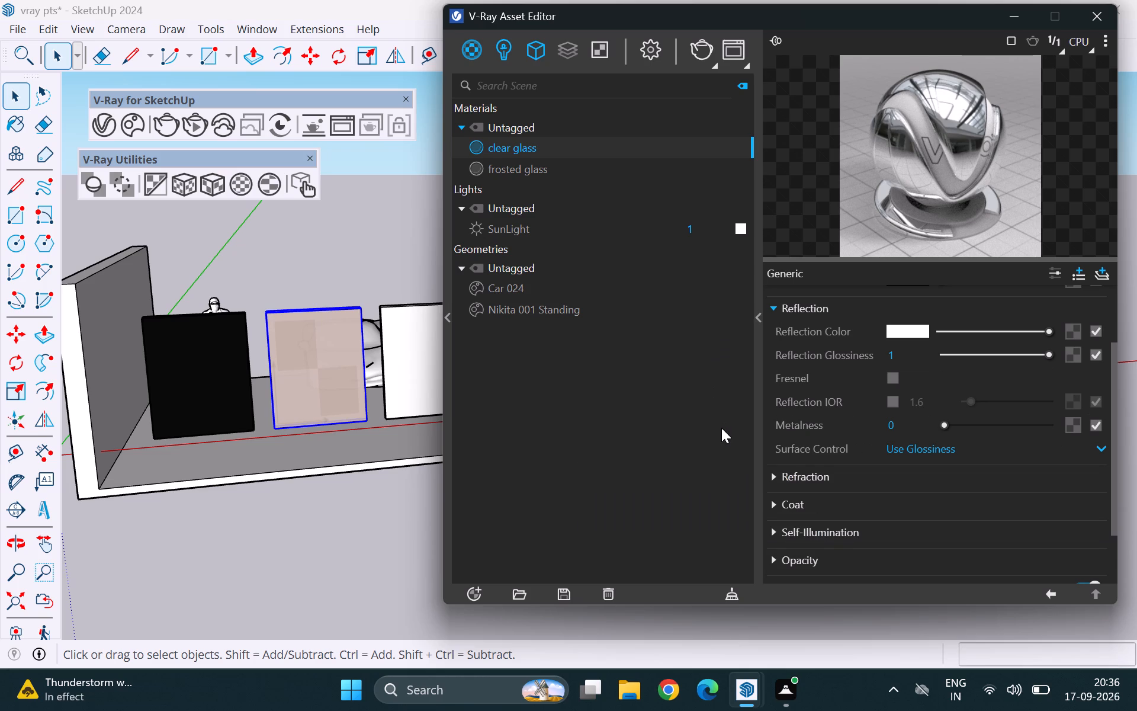
left_click(1050, 598)
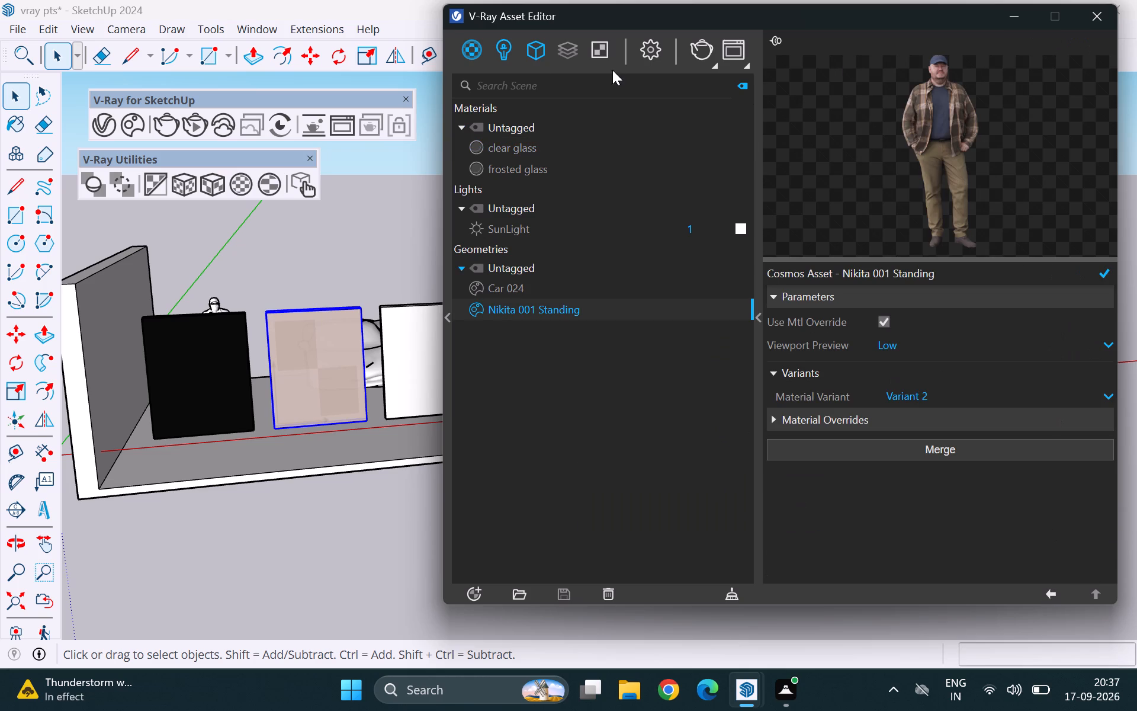
left_click(1093, 12)
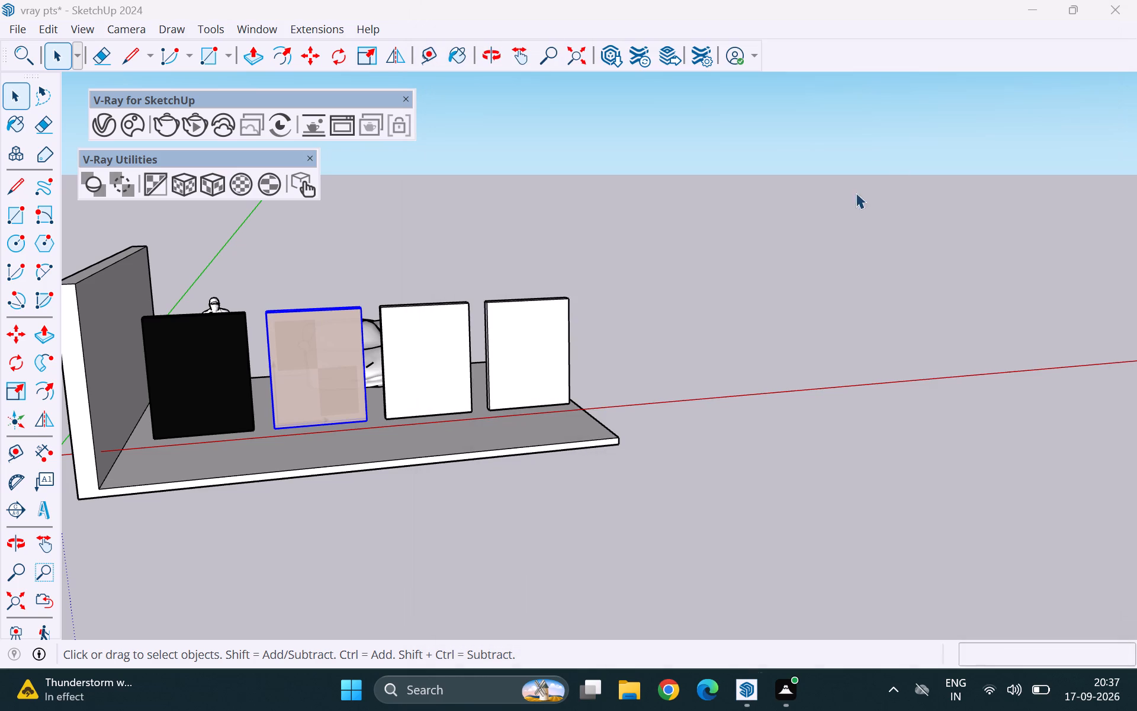
Start a render from a higher view showing the whole scene and close the Frame Buffer.
scroll(723, 262, "down", 4)
middle_click_drag(645, 263, 548, 338)
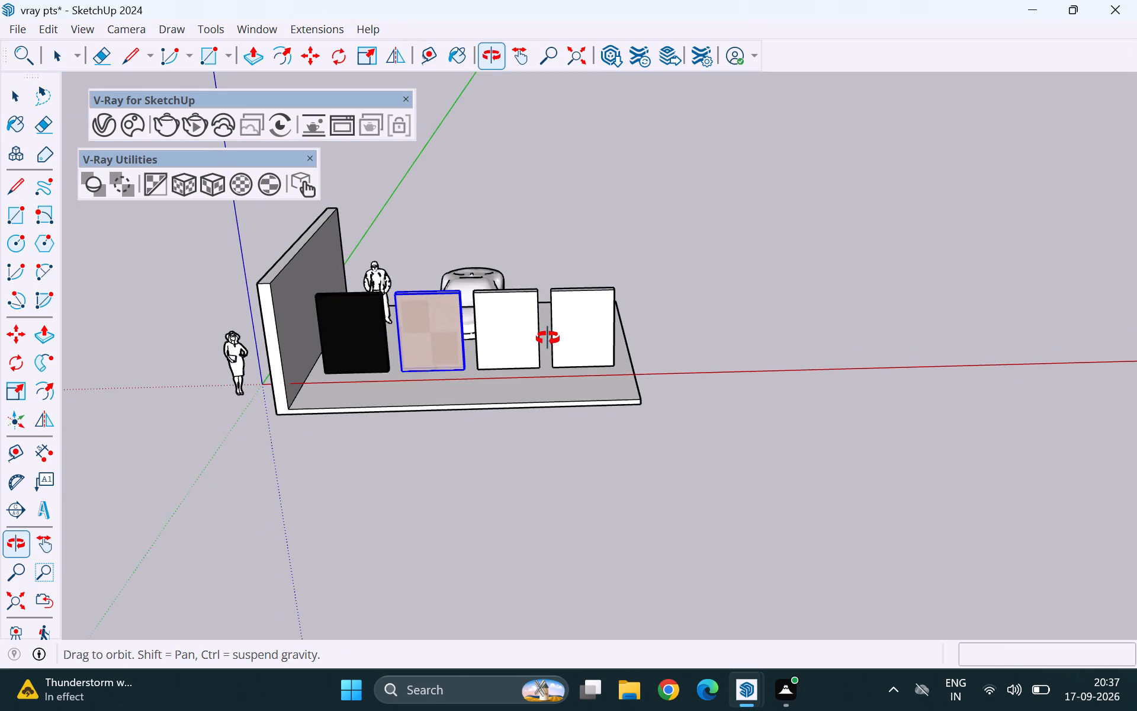
middle_click_drag(548, 338, 545, 348)
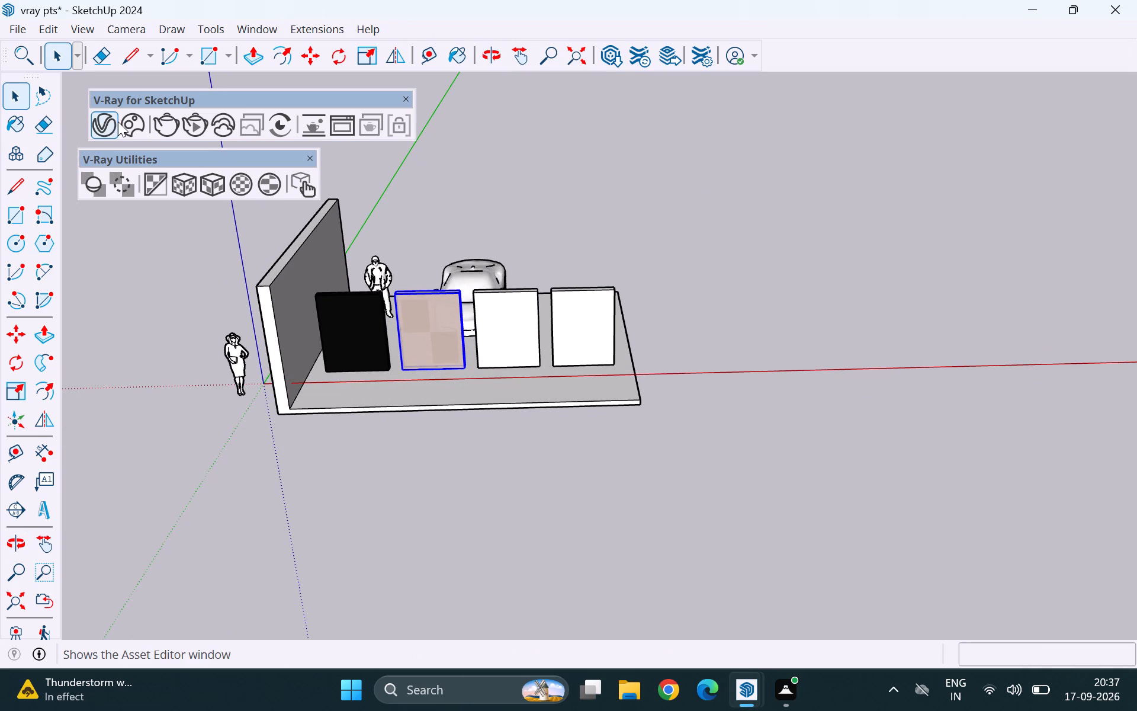
left_click(168, 124)
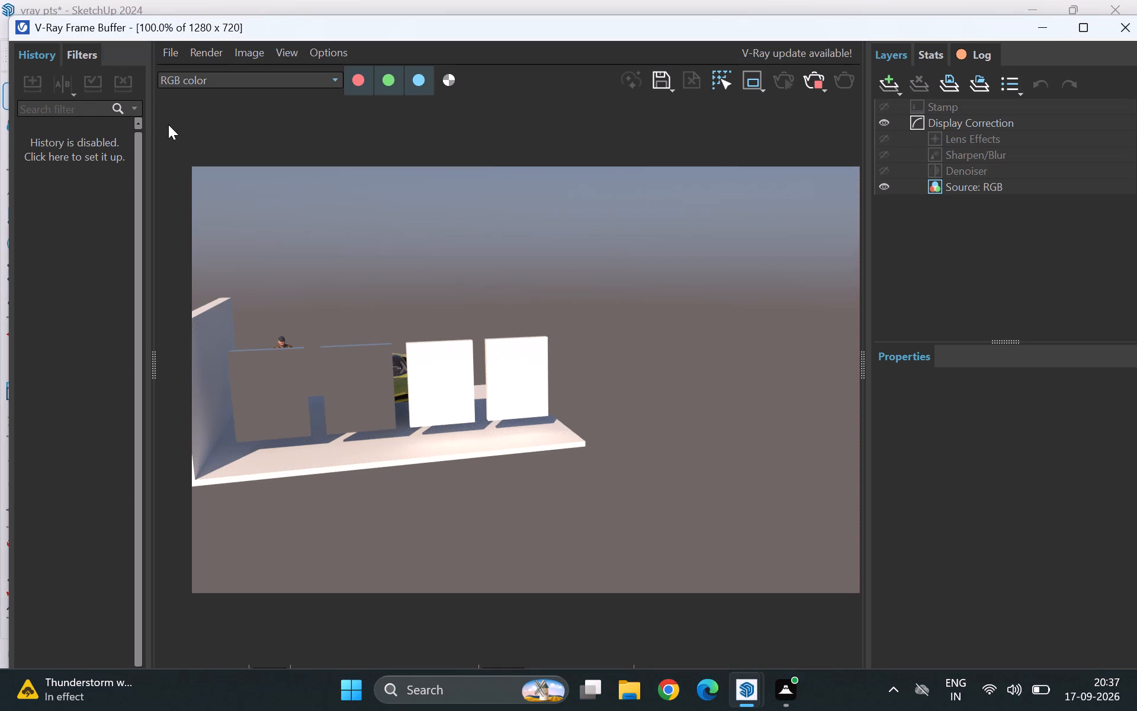
left_click(1126, 24)
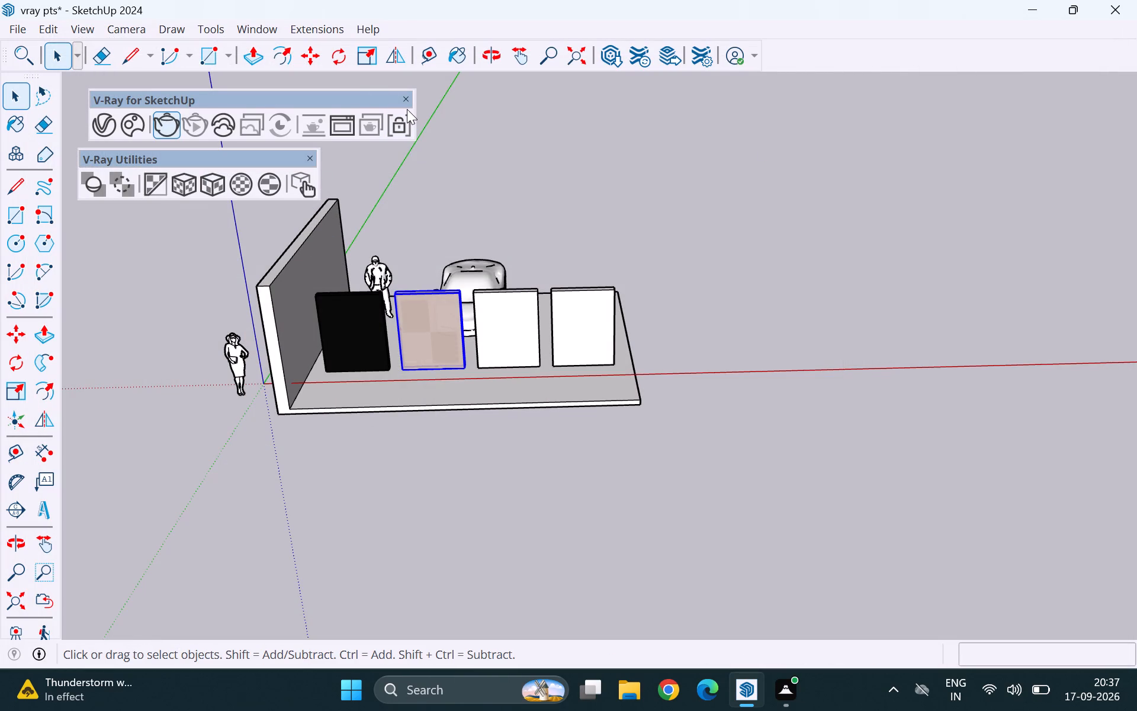
Hide the floating V-Ray for SketchUp and V-Ray Utilities tool sets.
left_click(406, 100)
left_click(307, 156)
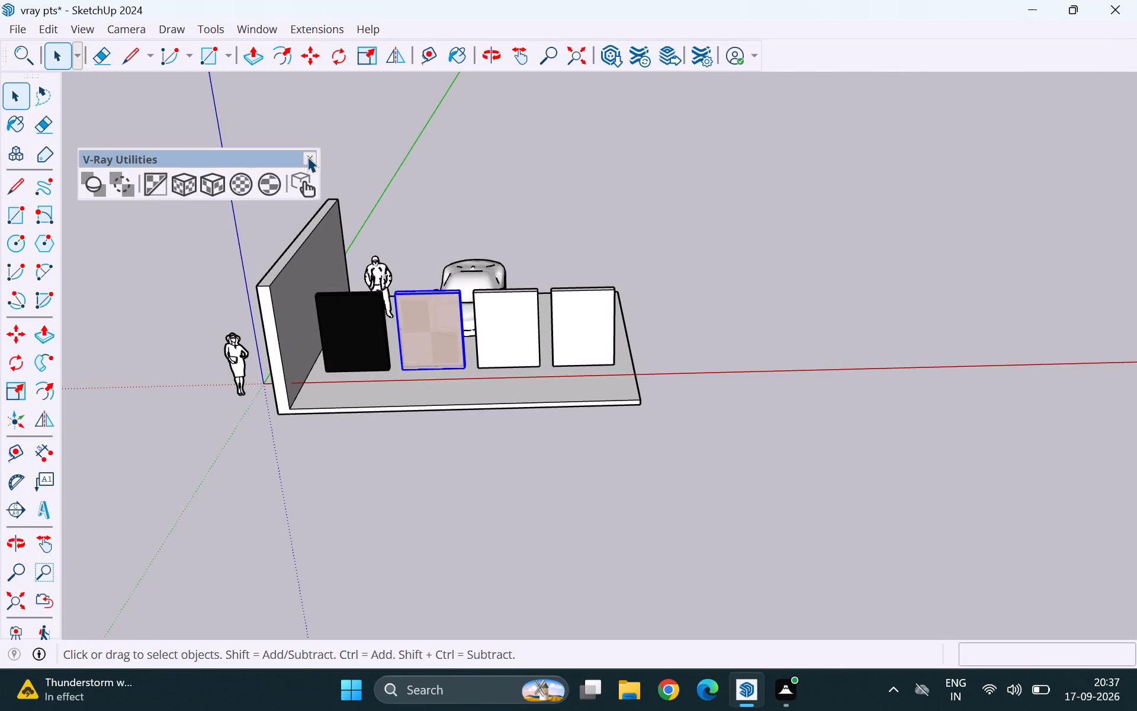
Deselect the frosted glass panel and save the vray pts model.
left_click(589, 242)
scroll(518, 224, "down", 4)
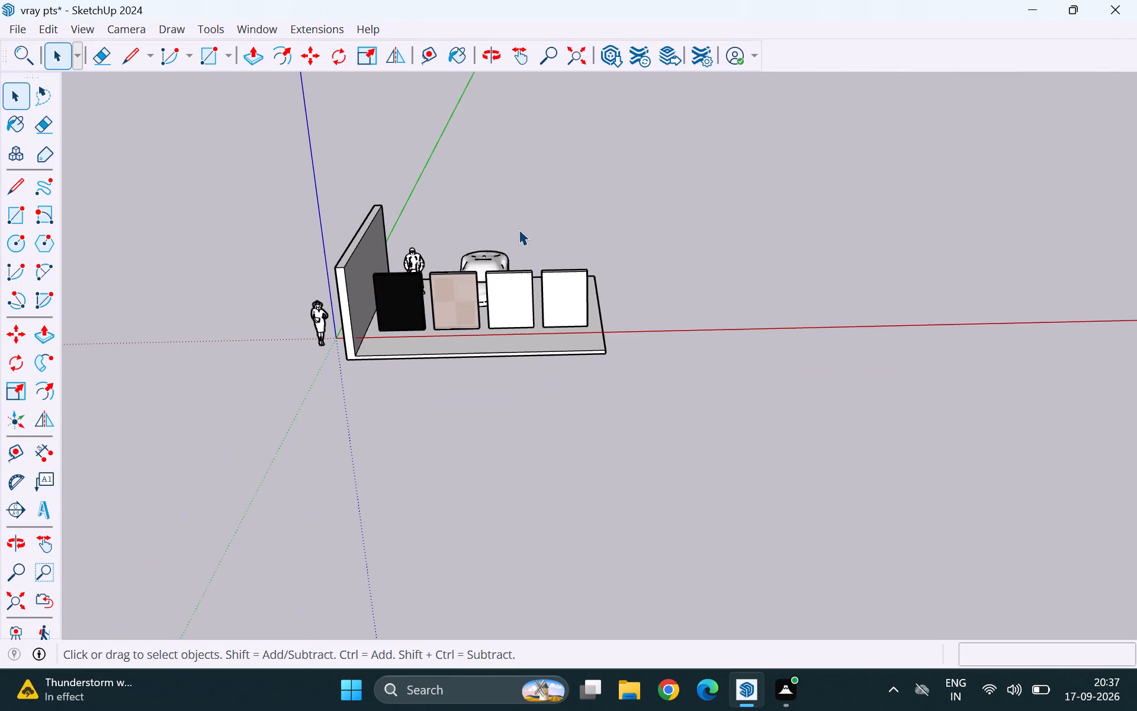
scroll(591, 323, "up", 3)
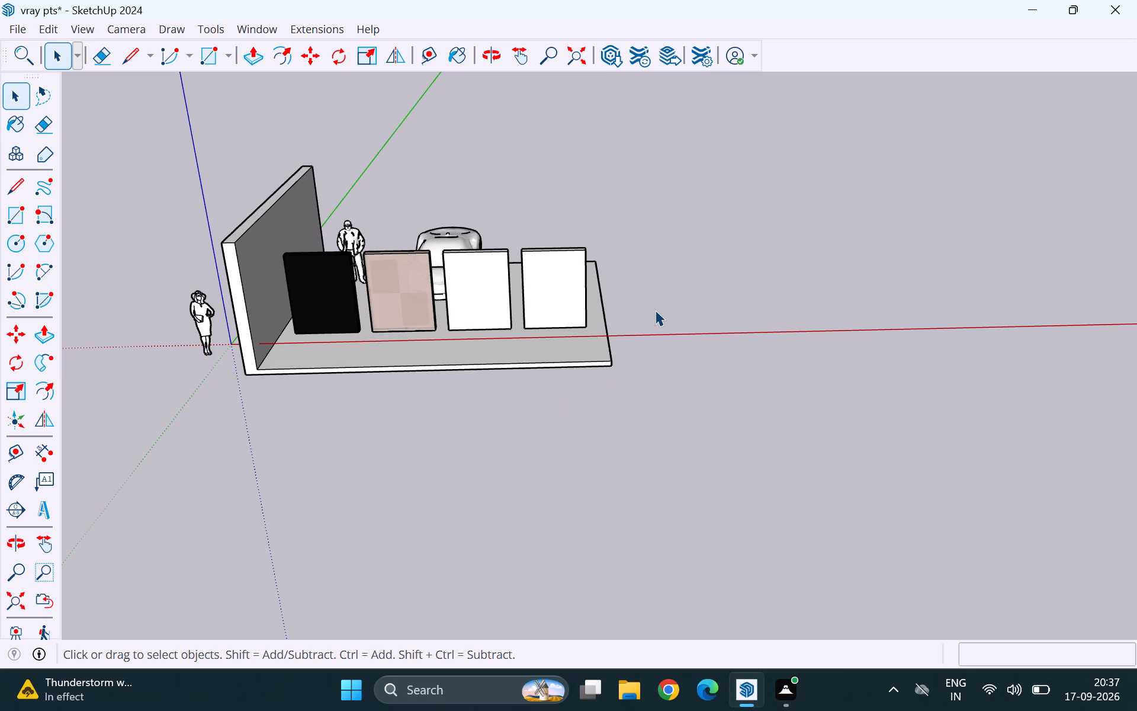
key("ctrl+s")
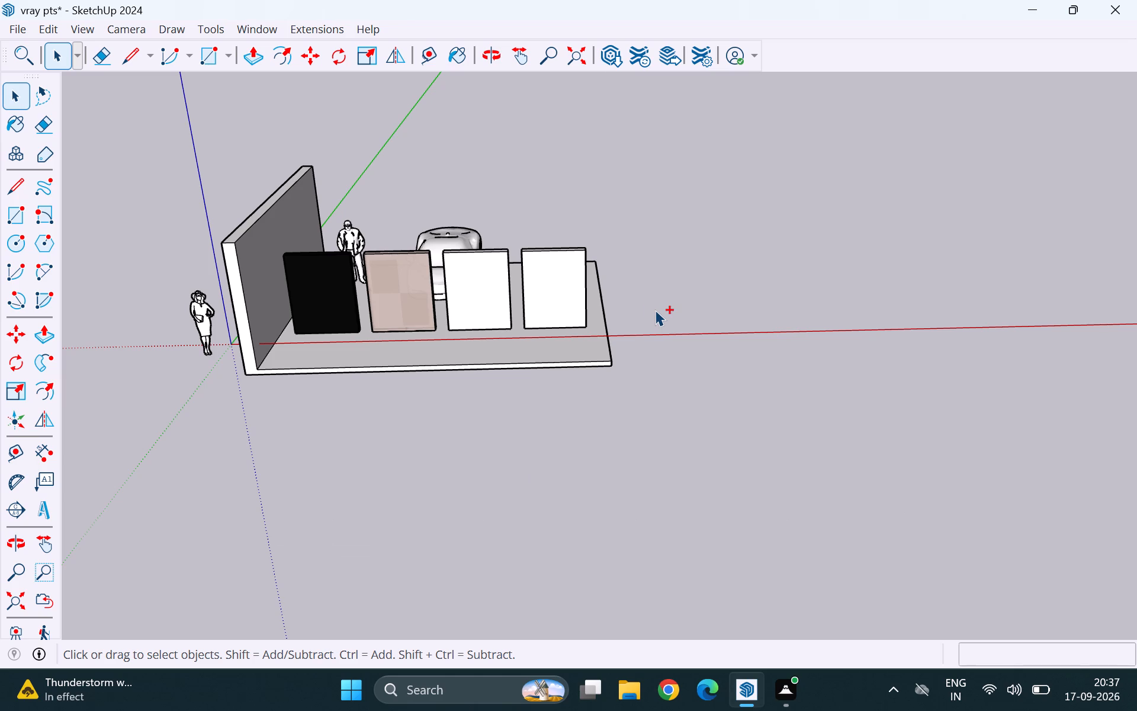
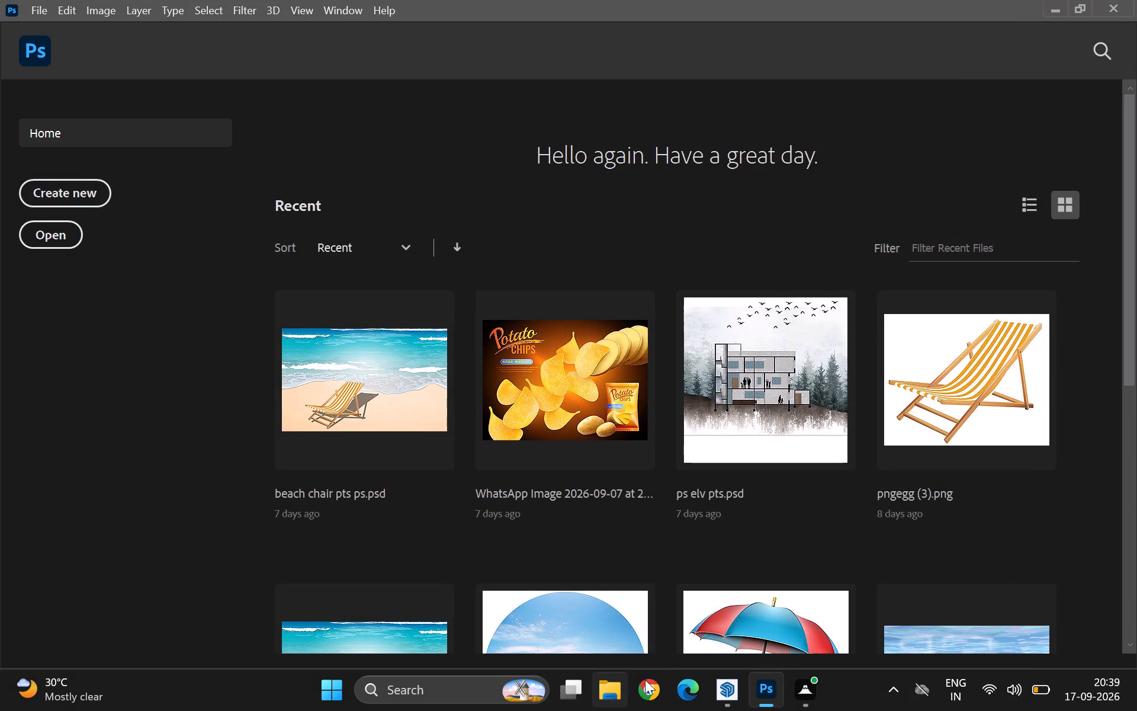
Switch to Chrome and search Google Images for "portfolio template free".
left_click(654, 693)
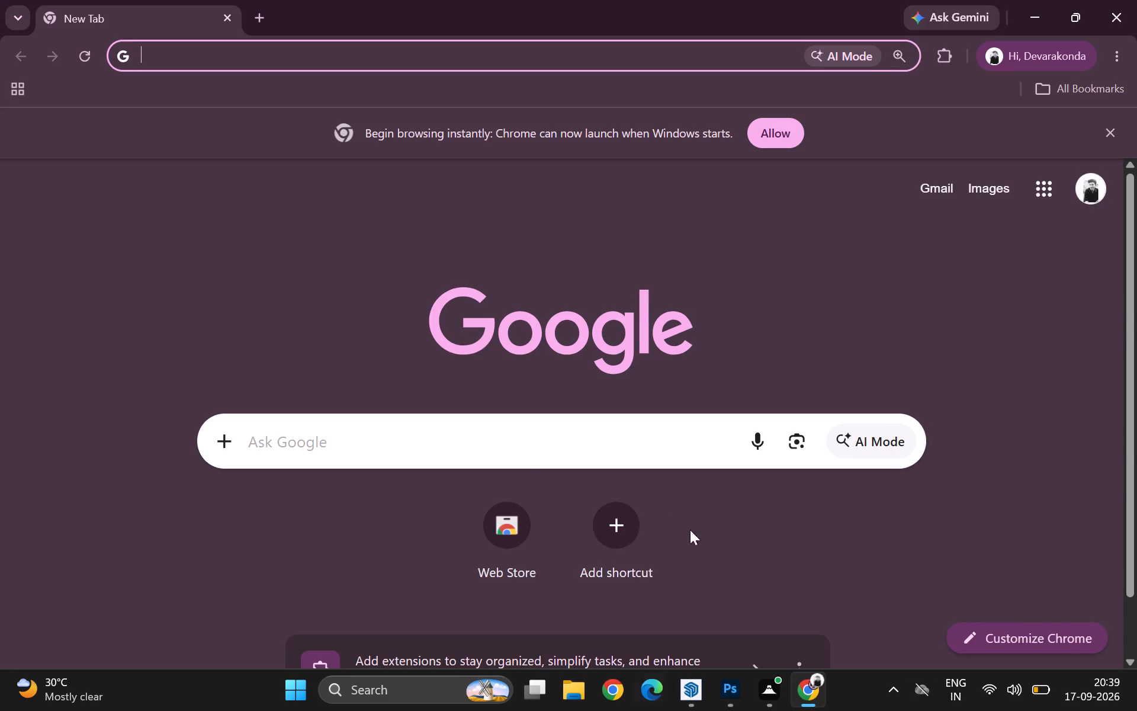
left_click(352, 446)
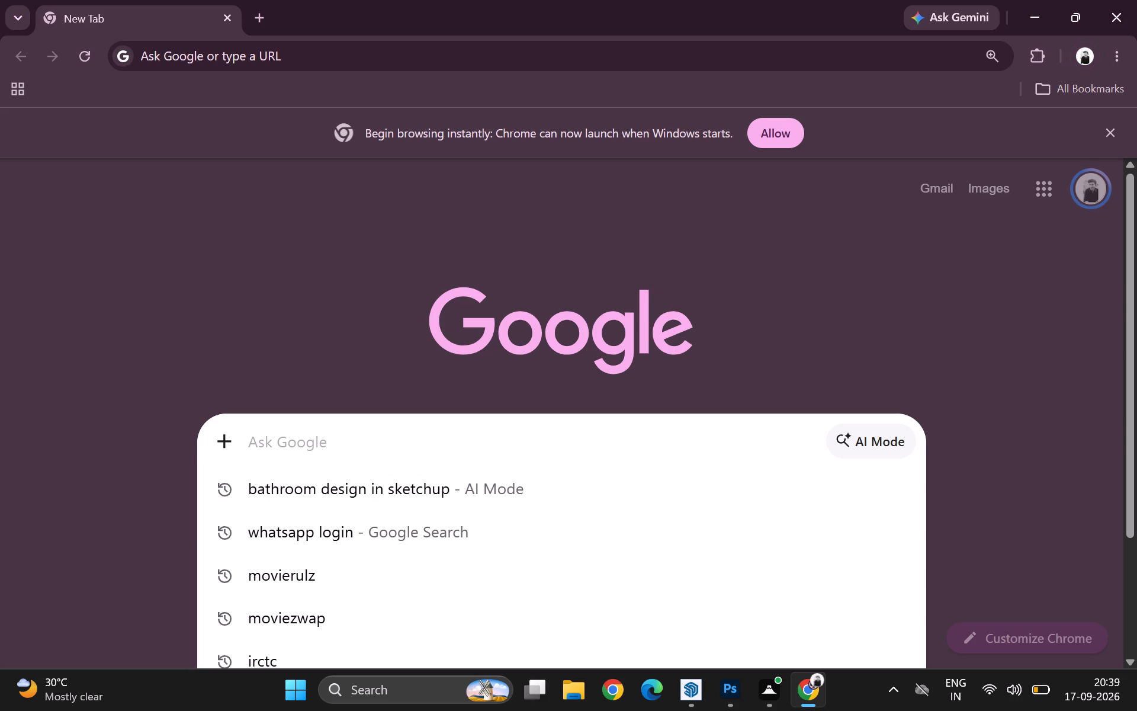
type("portfolio")
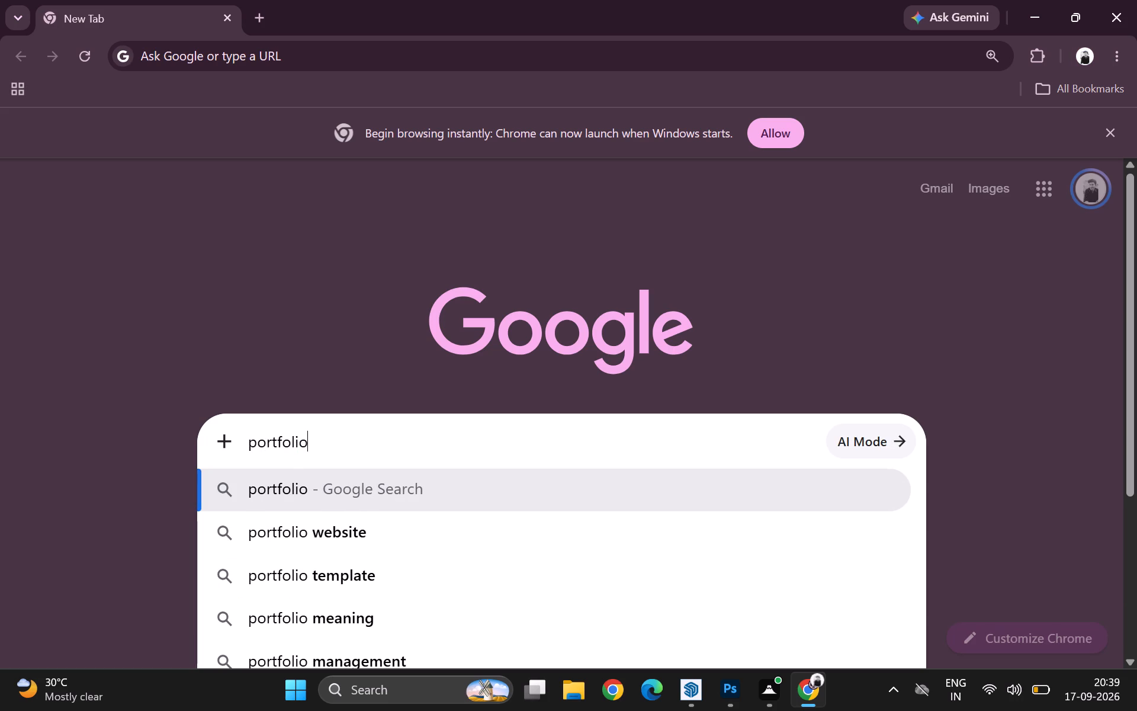
key("space")
type("tem")
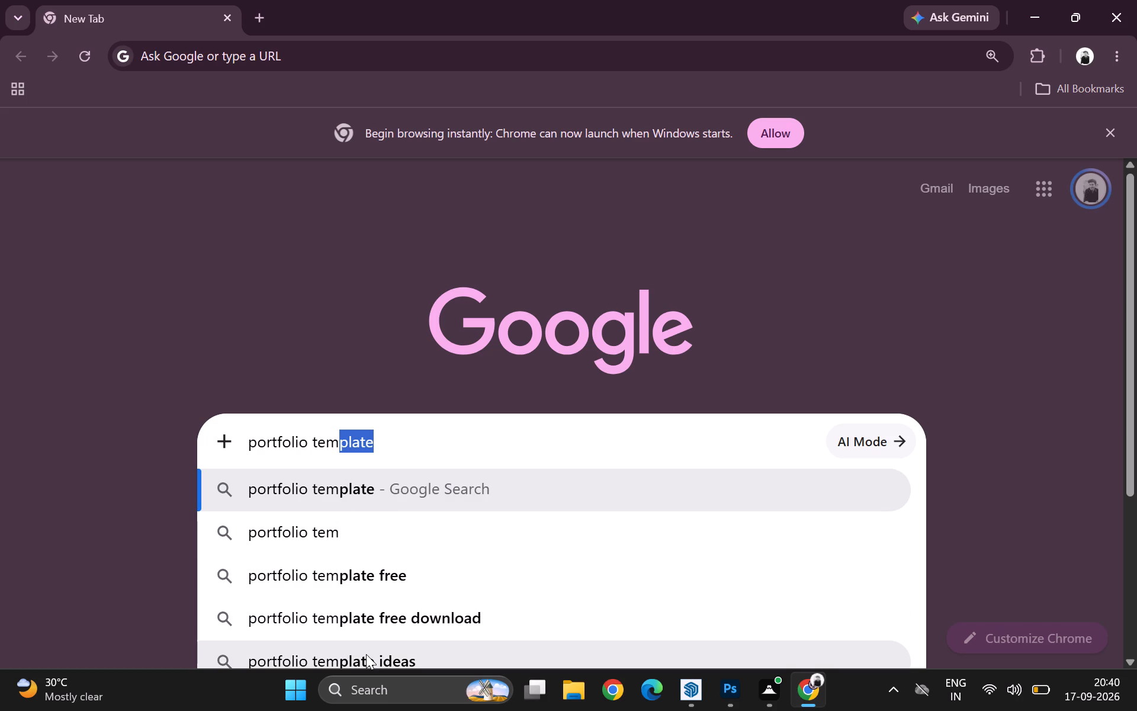
left_click(380, 562)
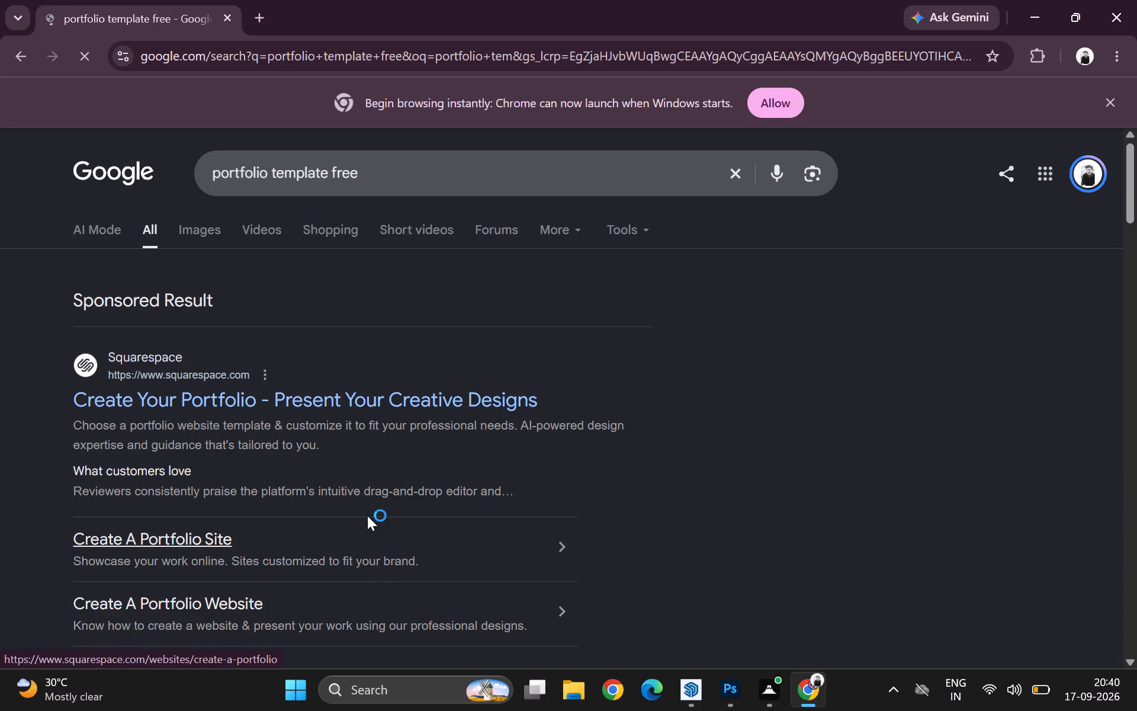
left_click(200, 230)
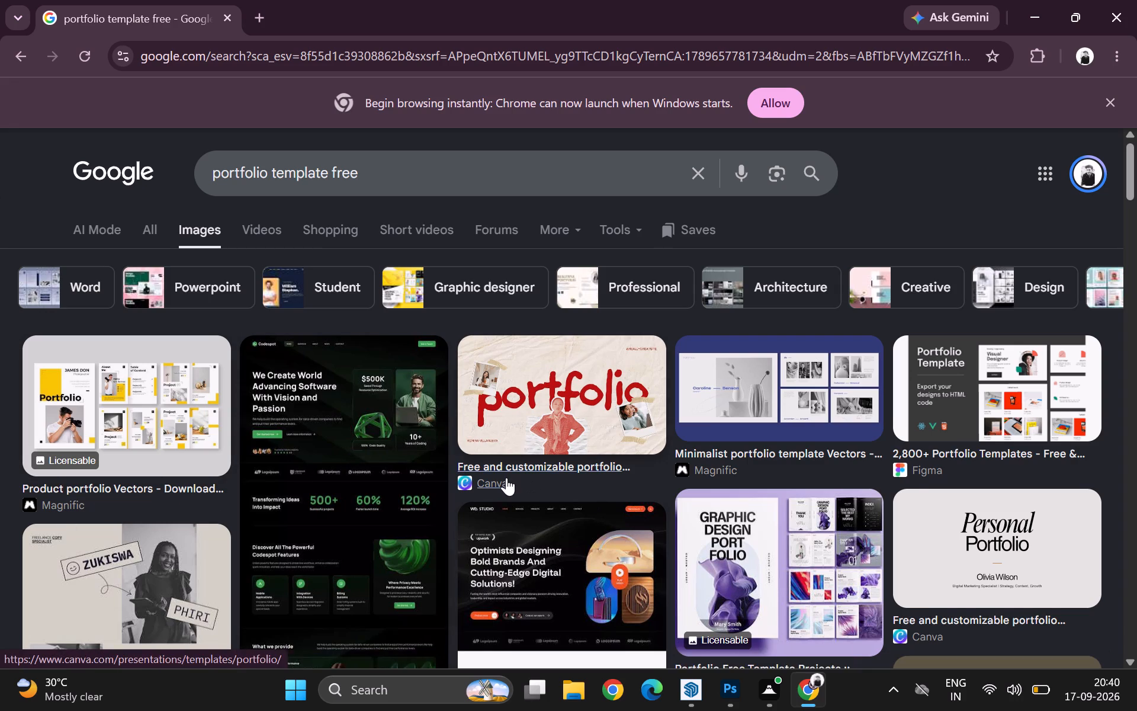
Look through the free portfolio template image results for a suitable layout style.
scroll(506, 482, "down", 2)
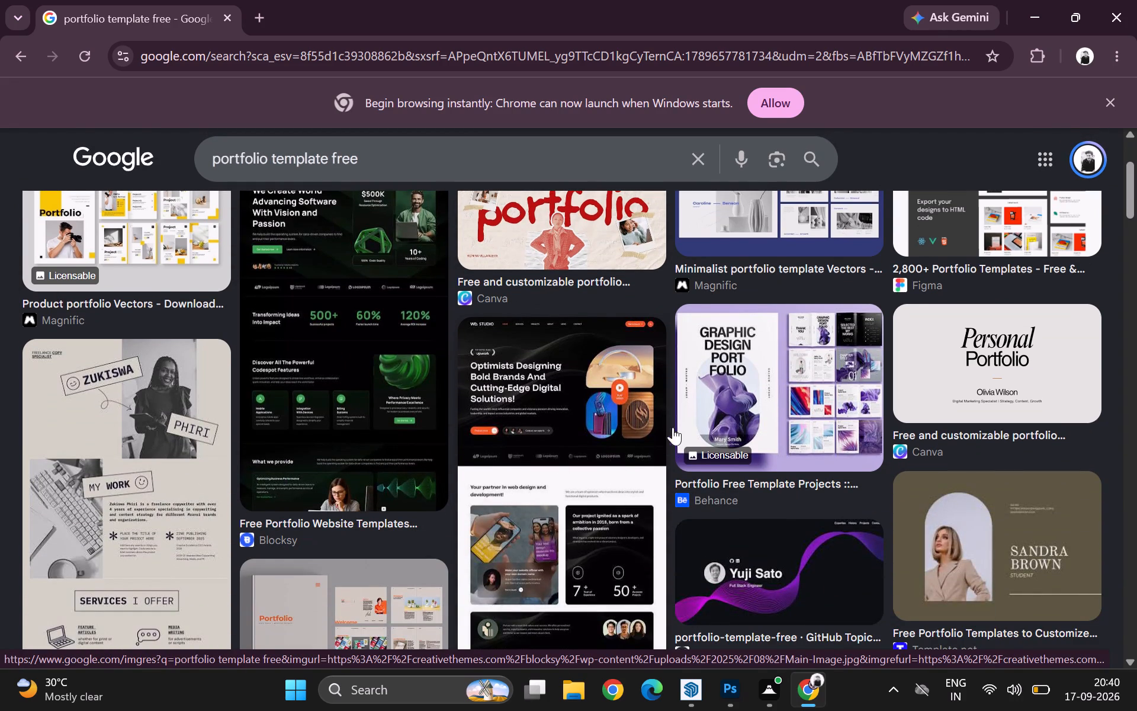
scroll(566, 398, "down", 2)
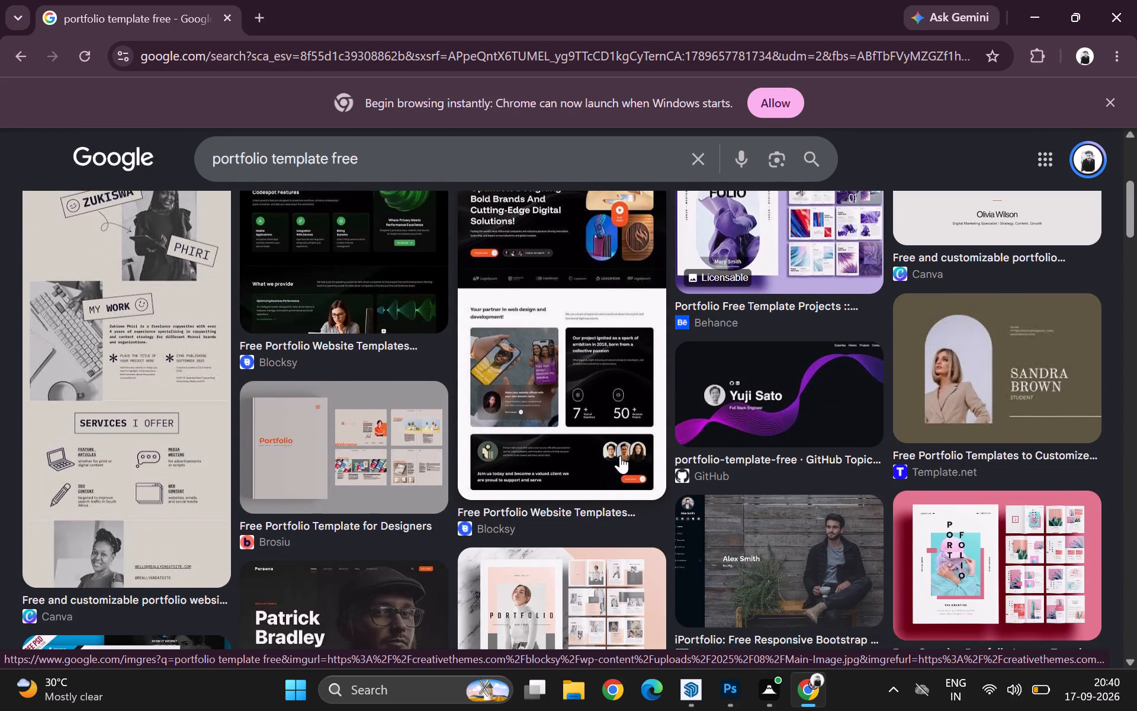
scroll(620, 457, "down", 2)
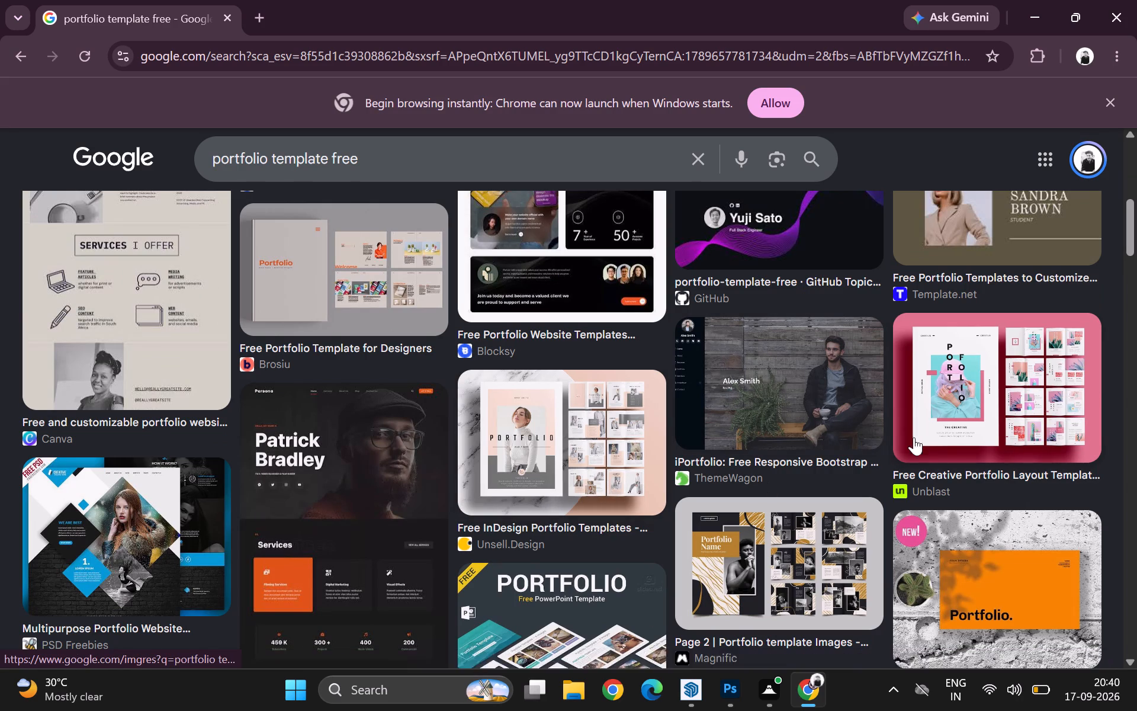
scroll(589, 457, "down", 2)
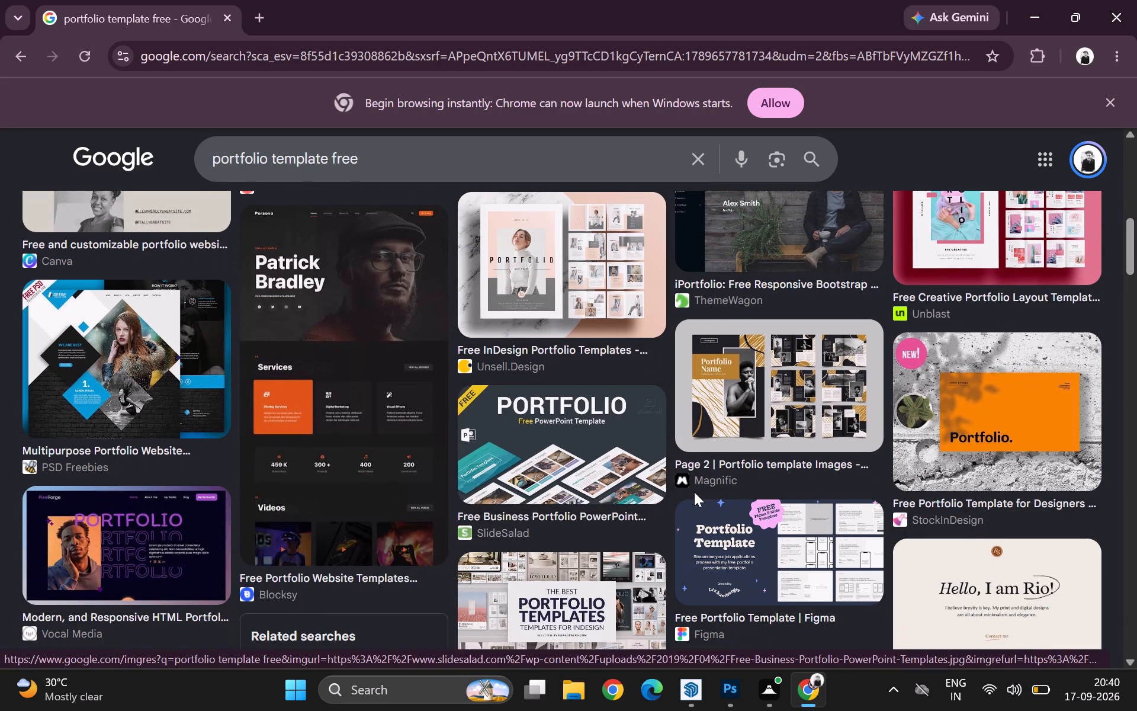
scroll(525, 483, "down", 2)
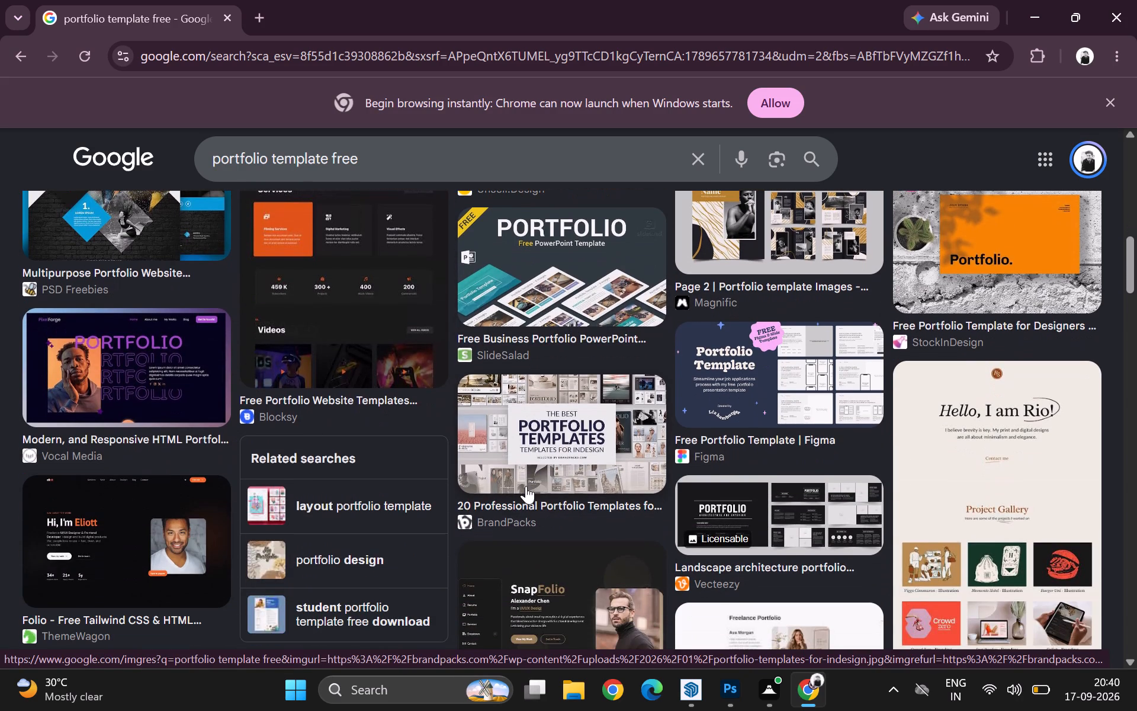
scroll(663, 485, "down", 2)
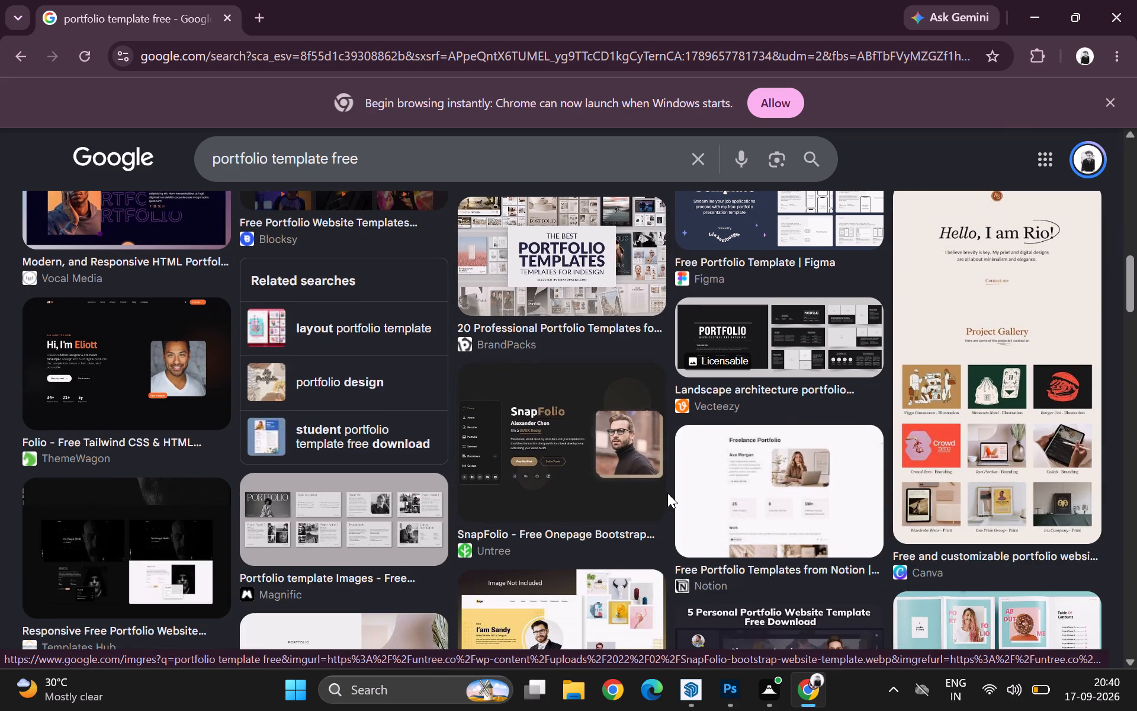
scroll(666, 497, "down", 2)
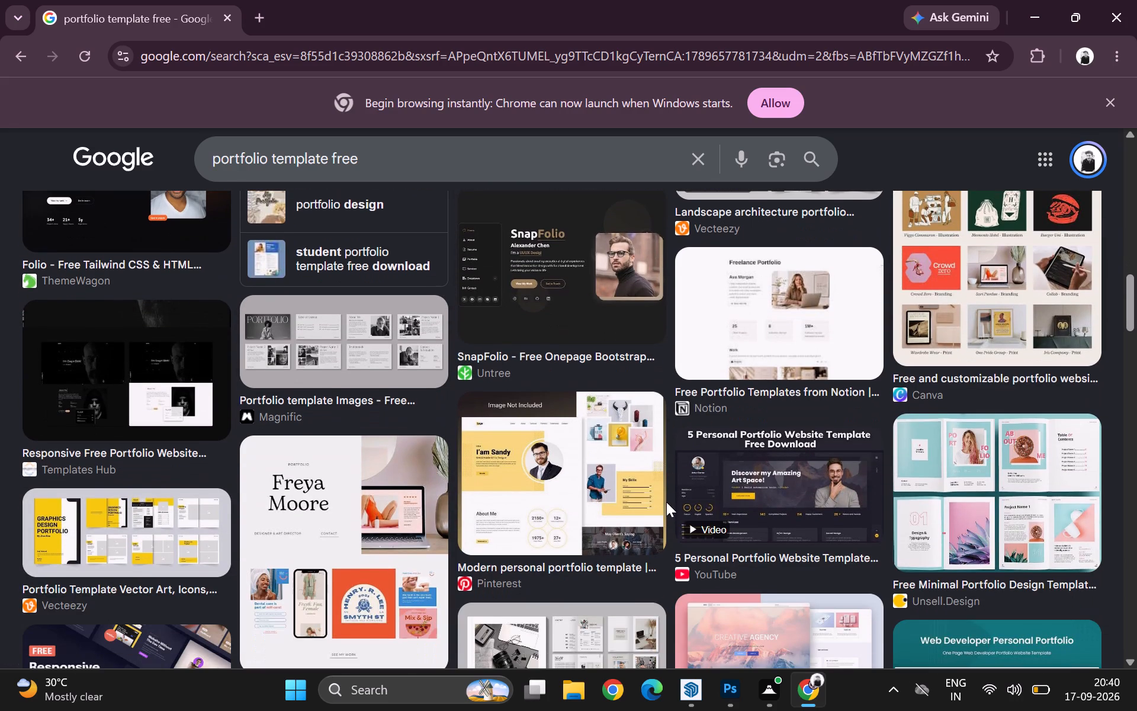
scroll(666, 508, "down", 3)
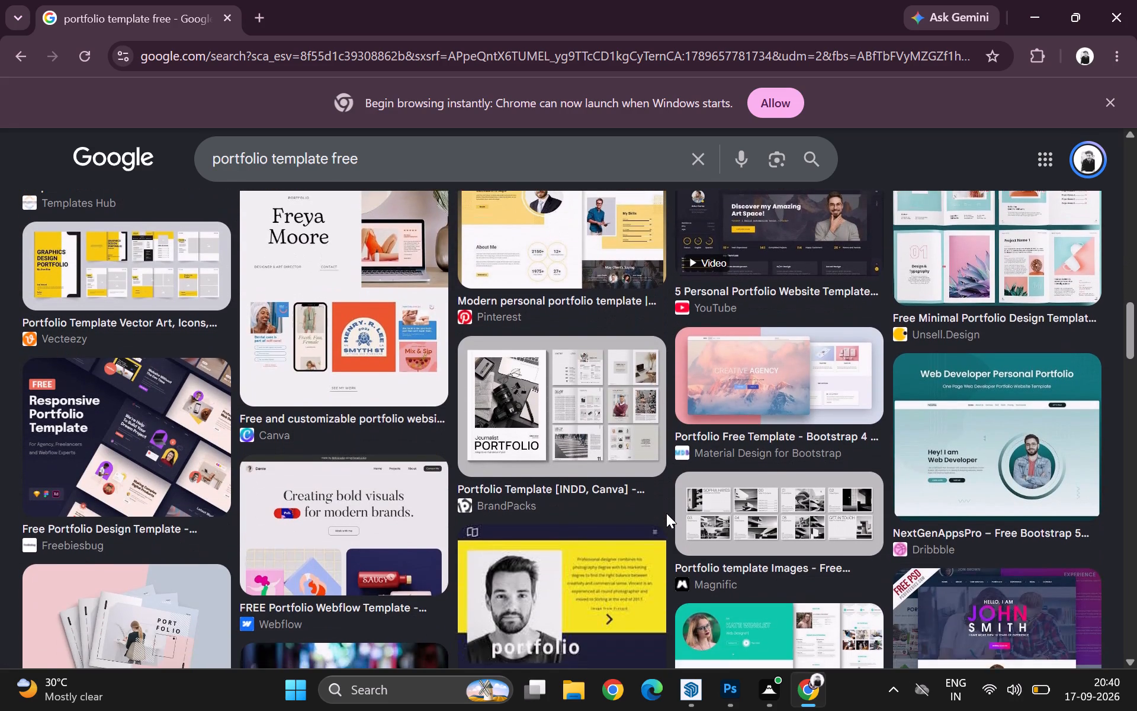
scroll(666, 514, "down", 4)
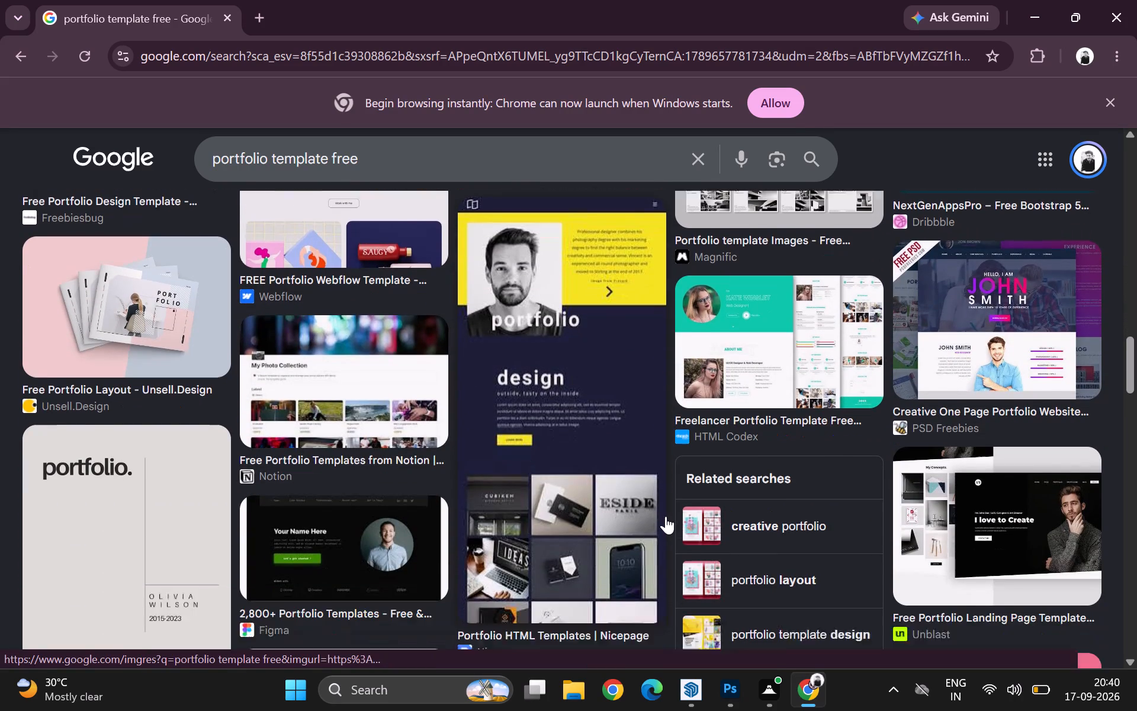
scroll(666, 516, "down", 7)
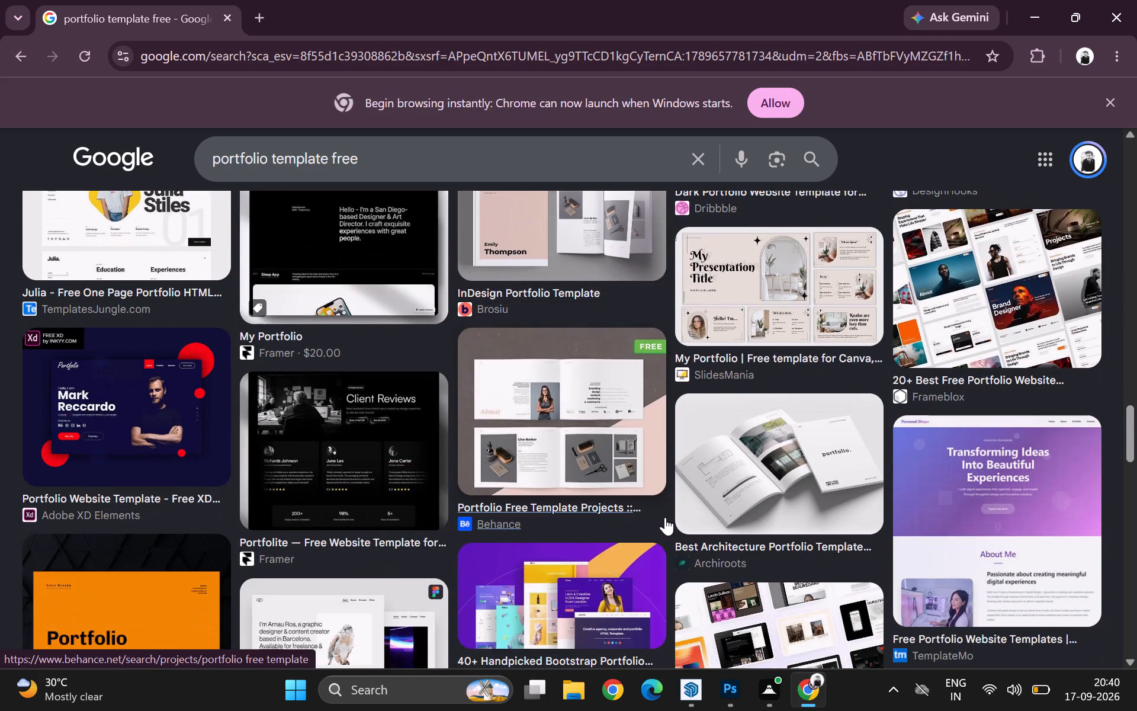
scroll(664, 518, "up", 2)
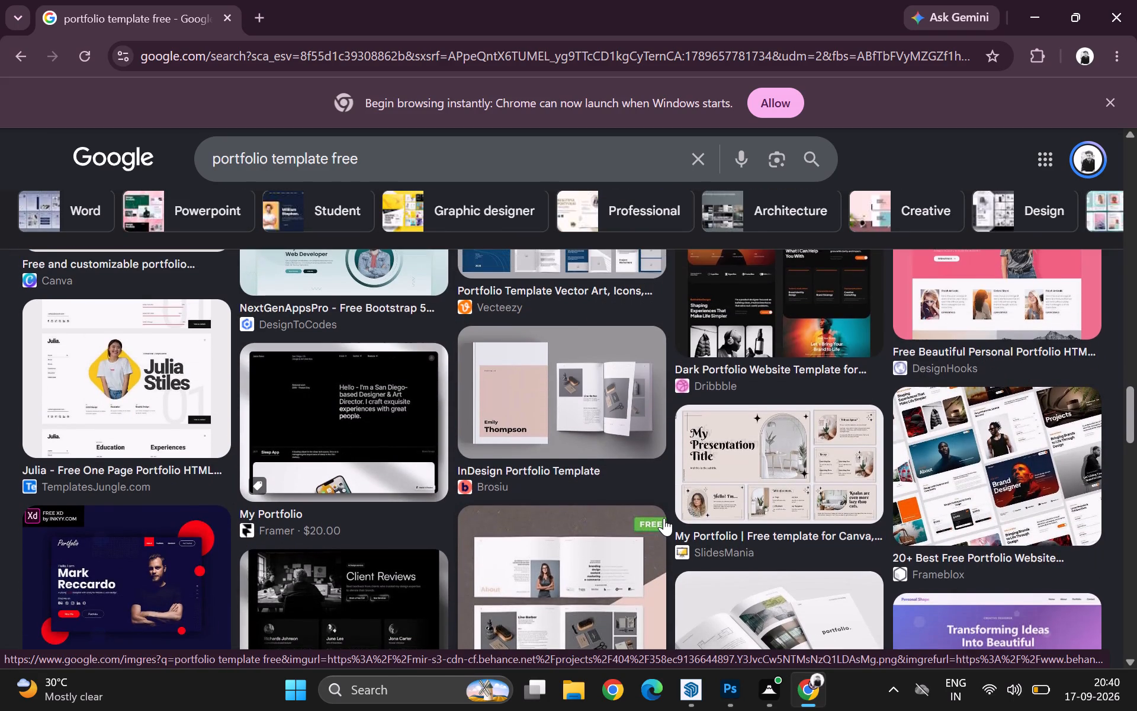
scroll(664, 518, "up", 3)
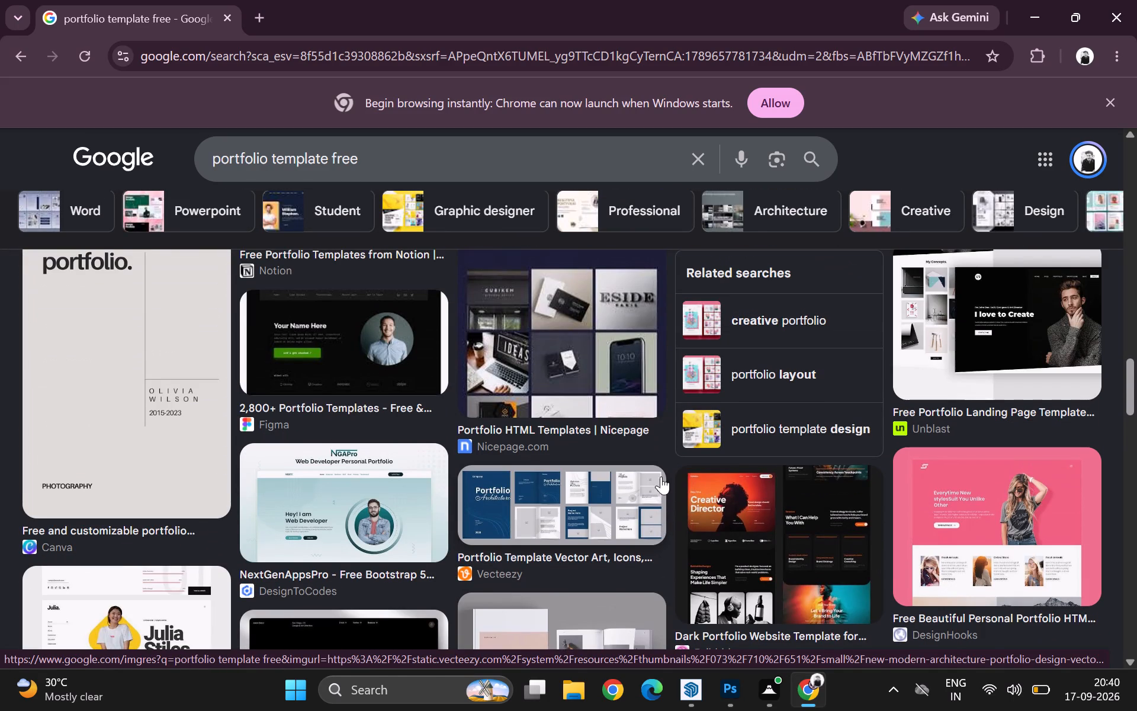
scroll(608, 440, "up", 1)
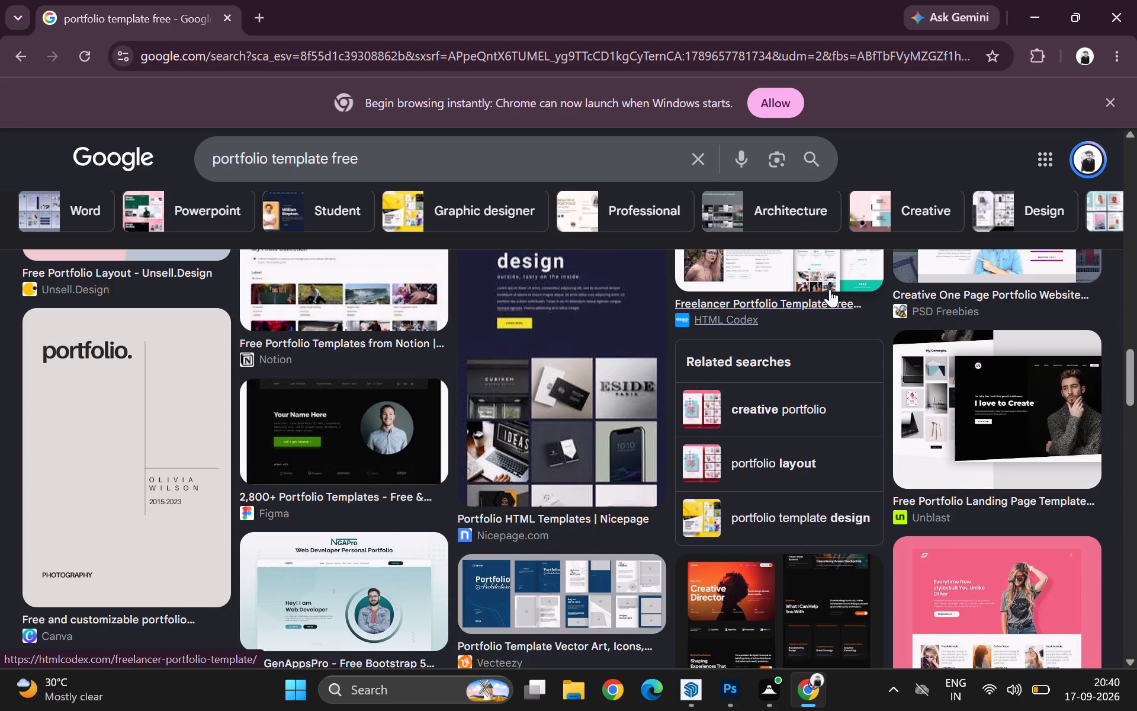
Narrow the image results to Architecture and look over the first portfolio templates.
left_click(753, 212)
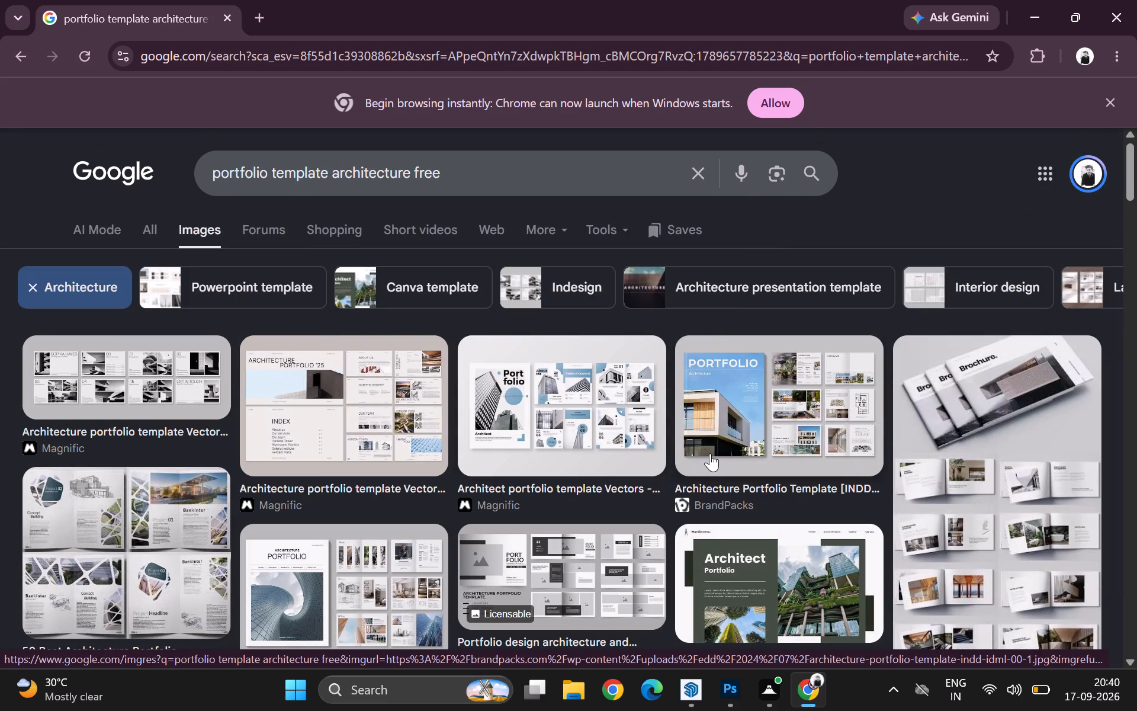
scroll(567, 494, "down", 2)
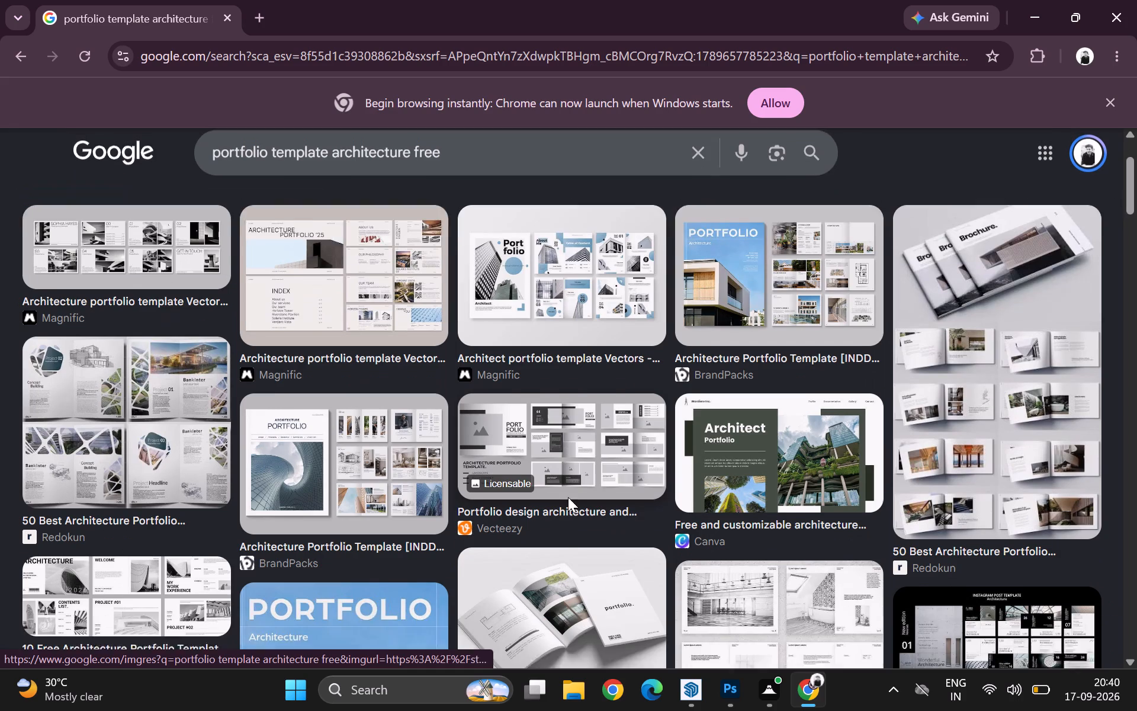
scroll(571, 497, "down", 5)
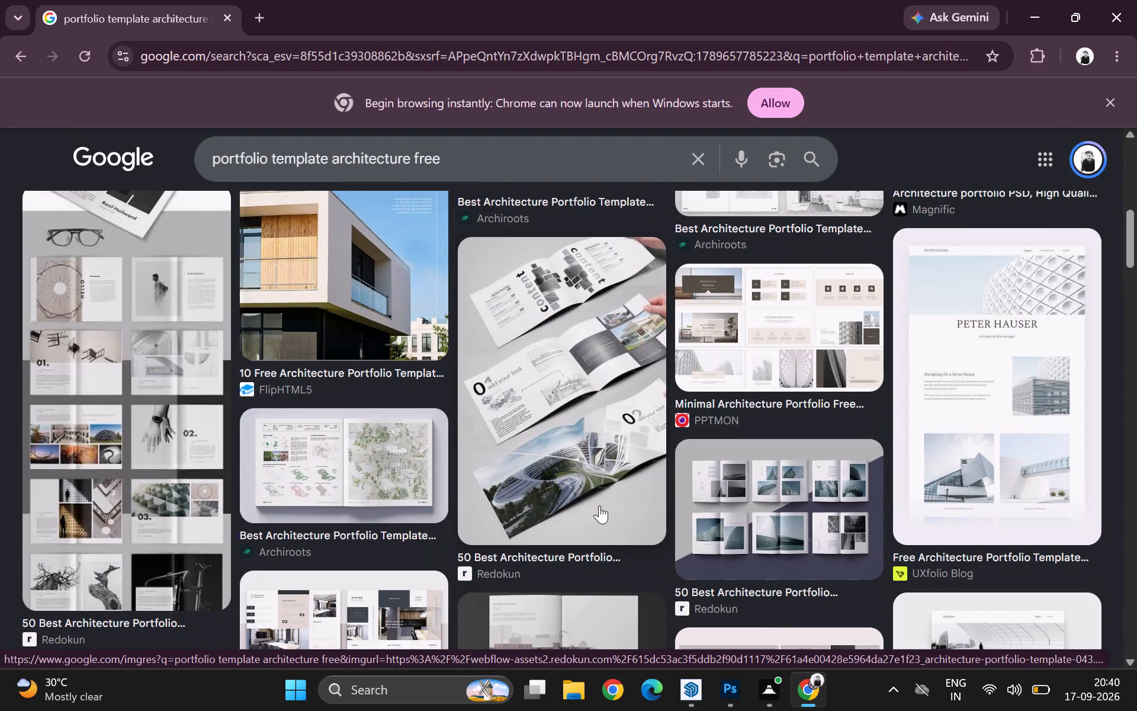
scroll(473, 472, "up", 4)
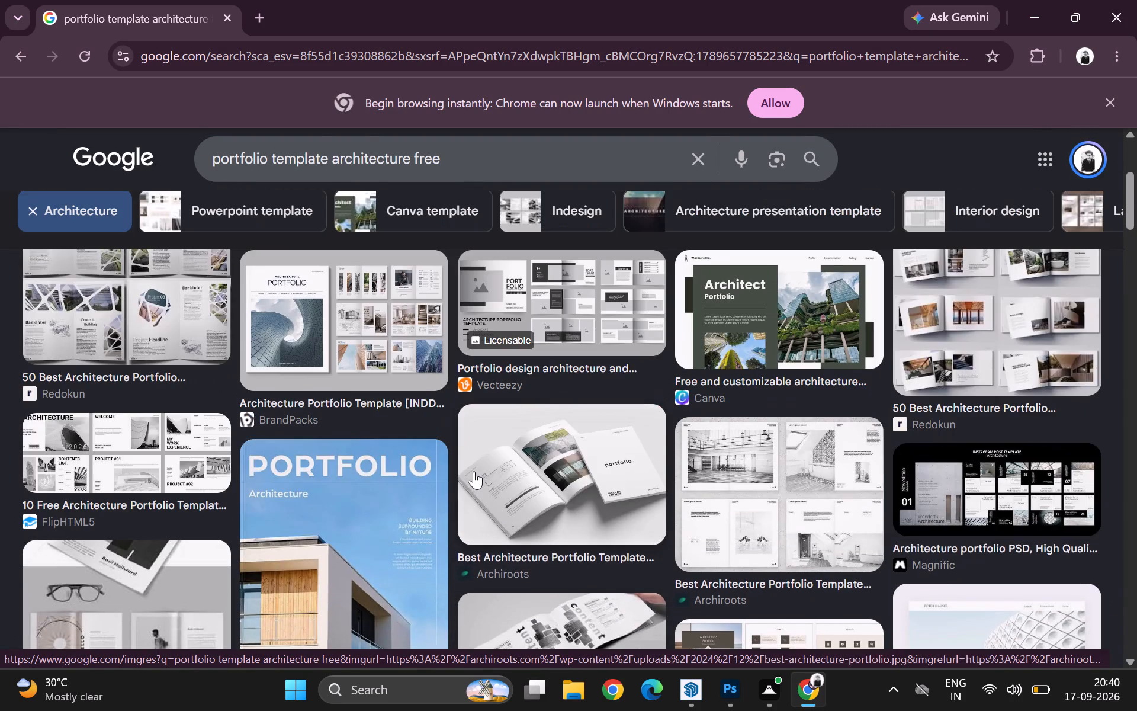
scroll(474, 471, "up", 3)
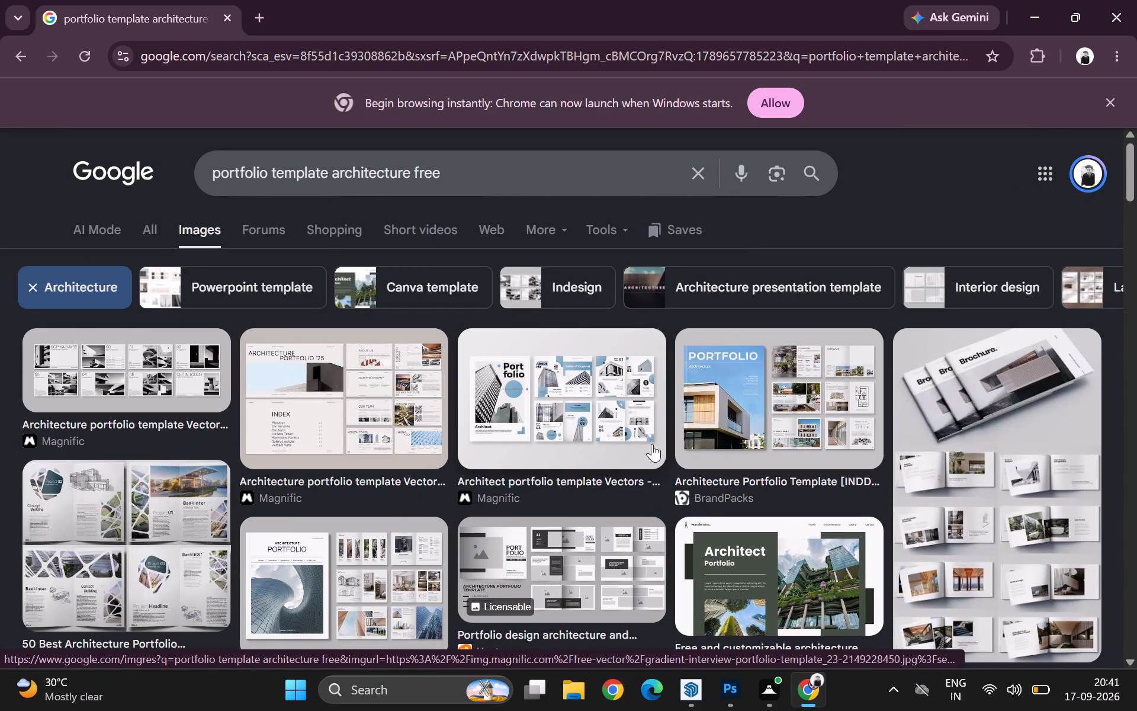
Examine the BrandPacks Architecture Portfolio Template preview and its website page, and return to the image results.
left_click(776, 395)
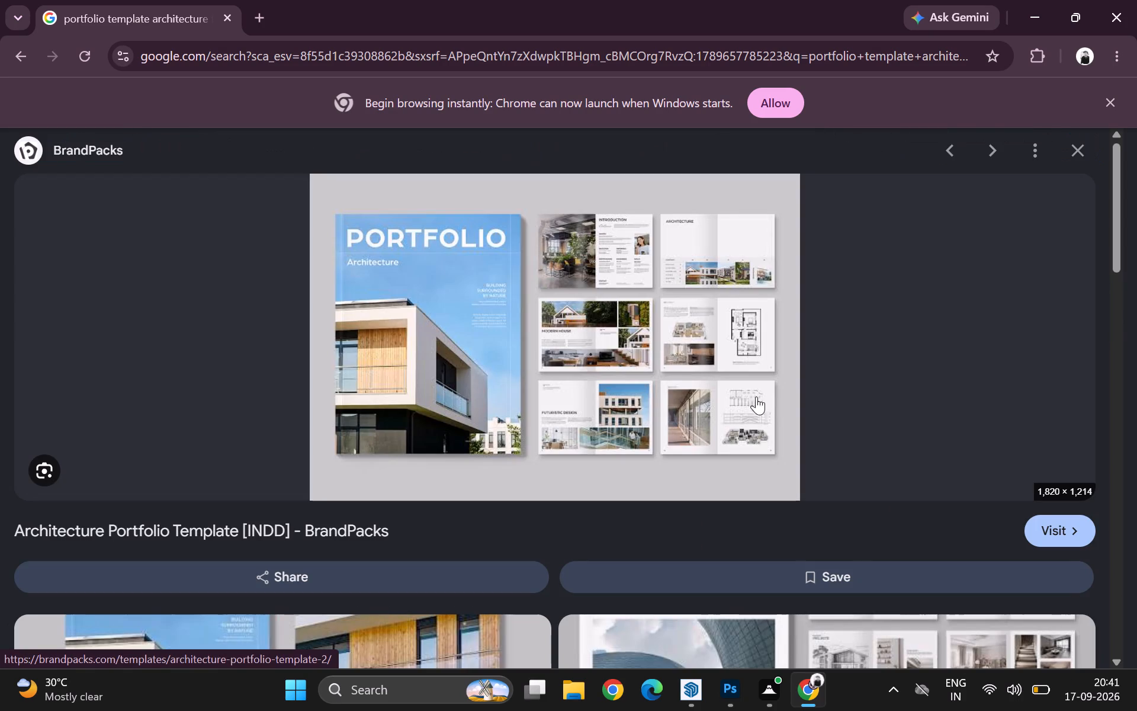
scroll(421, 355, "up", 4)
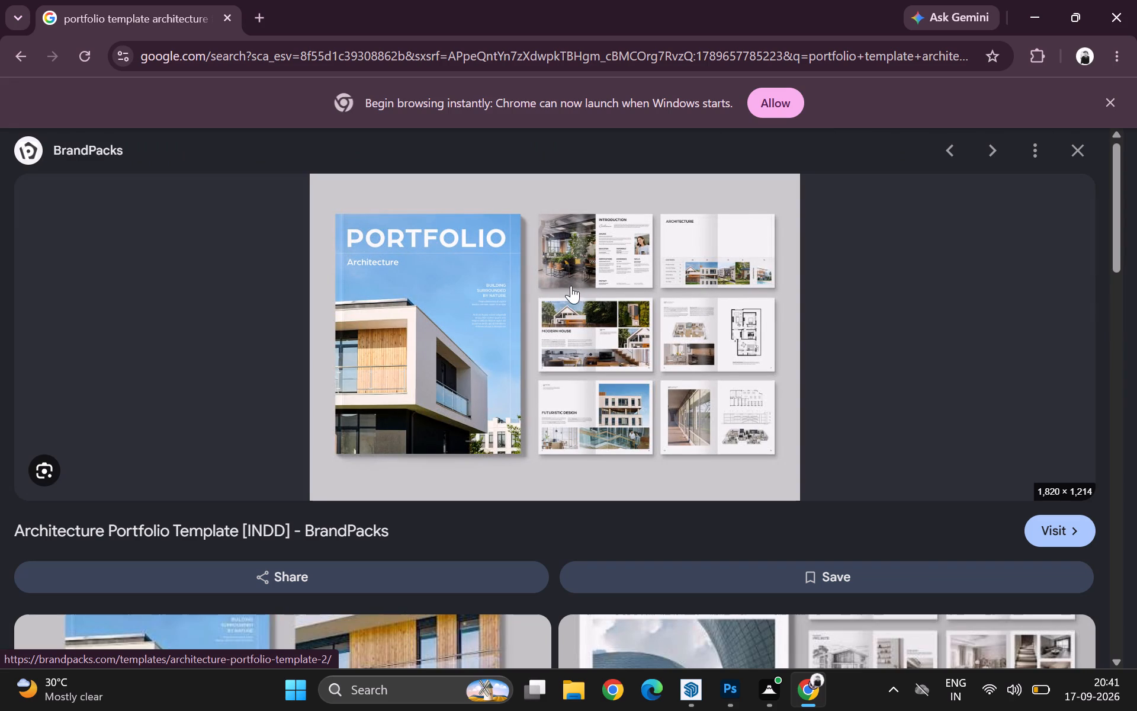
scroll(580, 313, "up", 1)
scroll(409, 406, "up", 10)
left_click(505, 412)
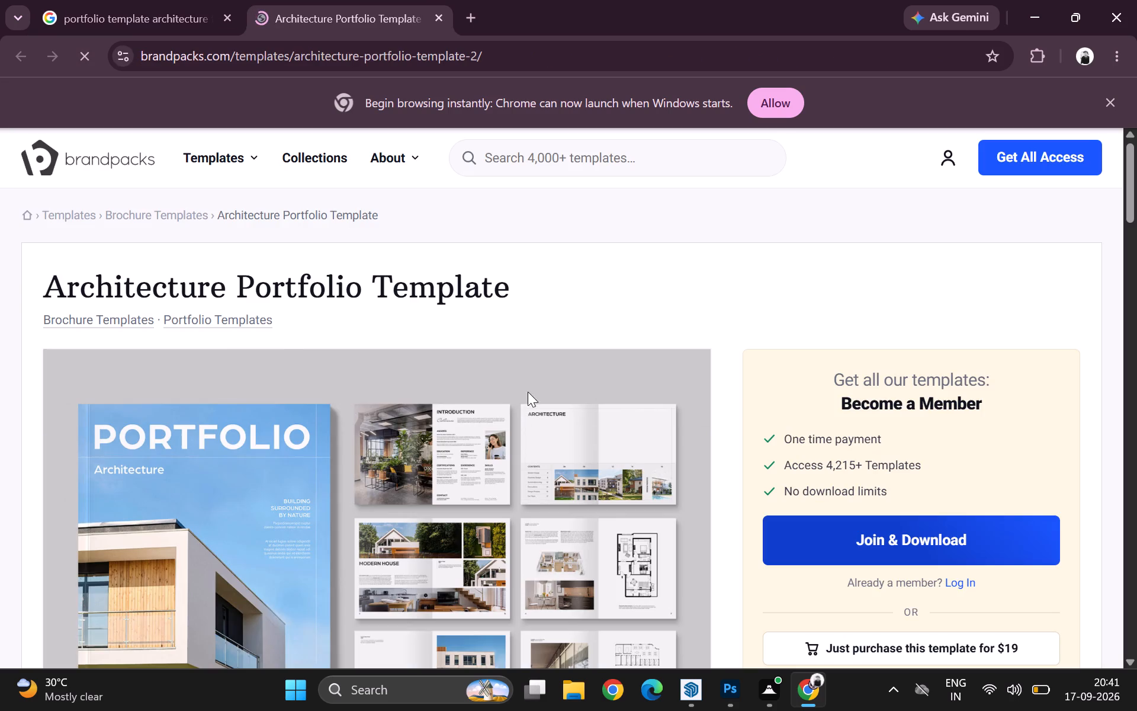
scroll(503, 456, "down", 3)
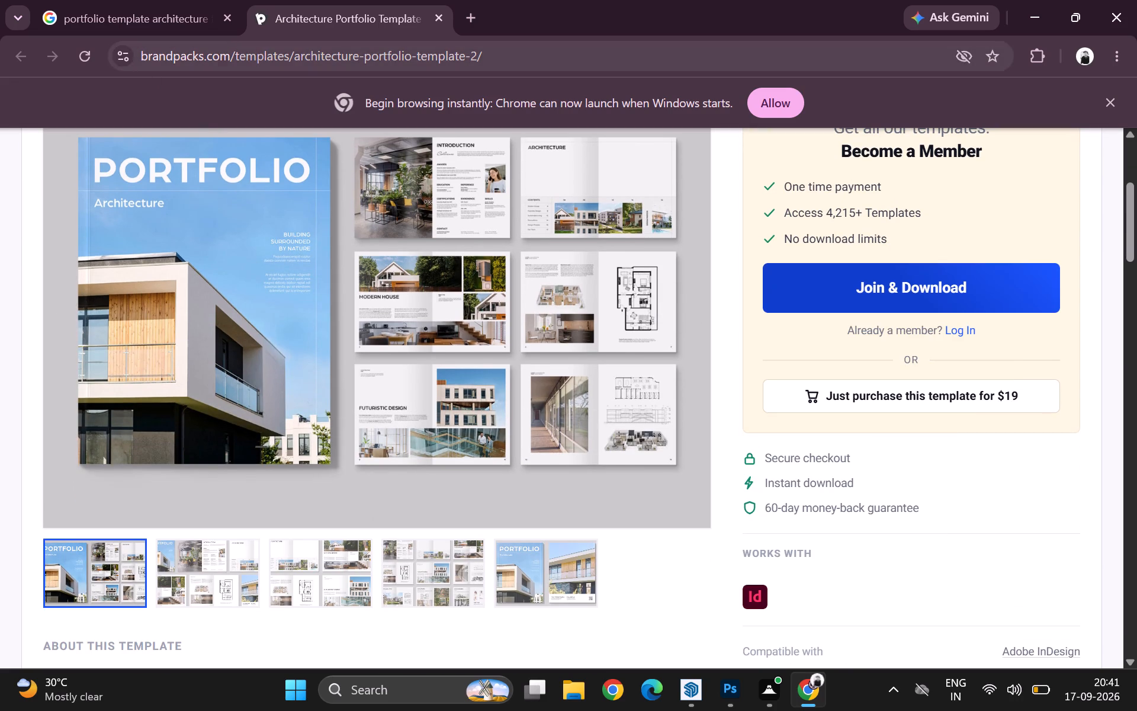
left_click(437, 17)
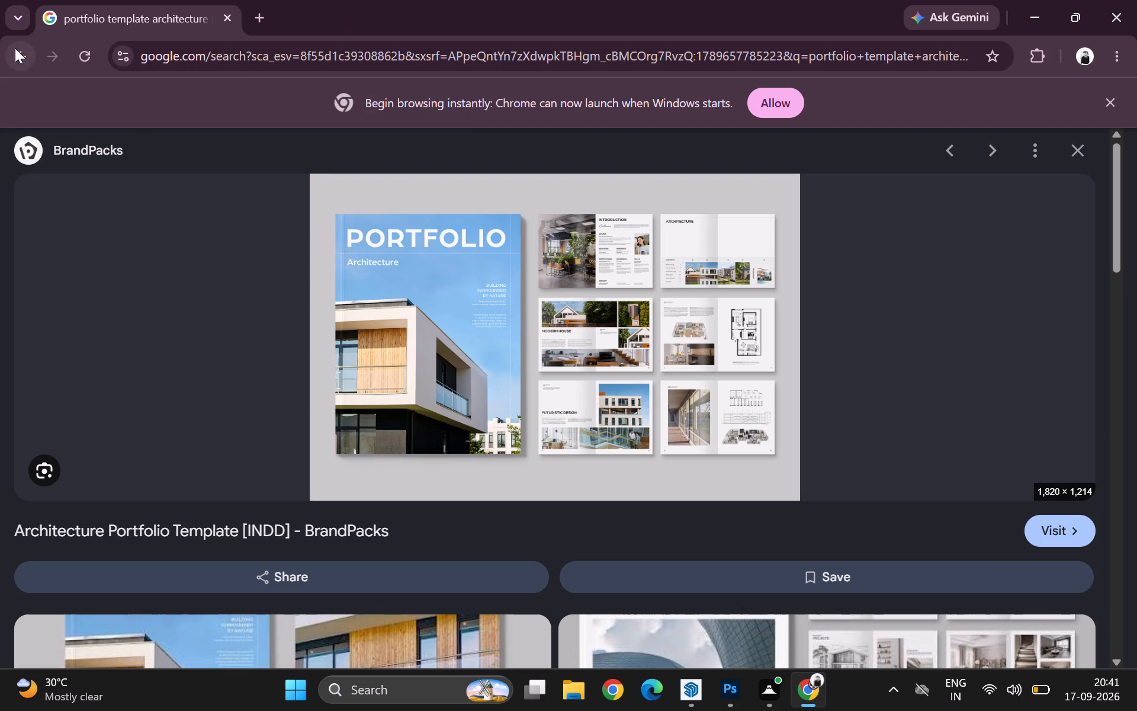
left_click(22, 56)
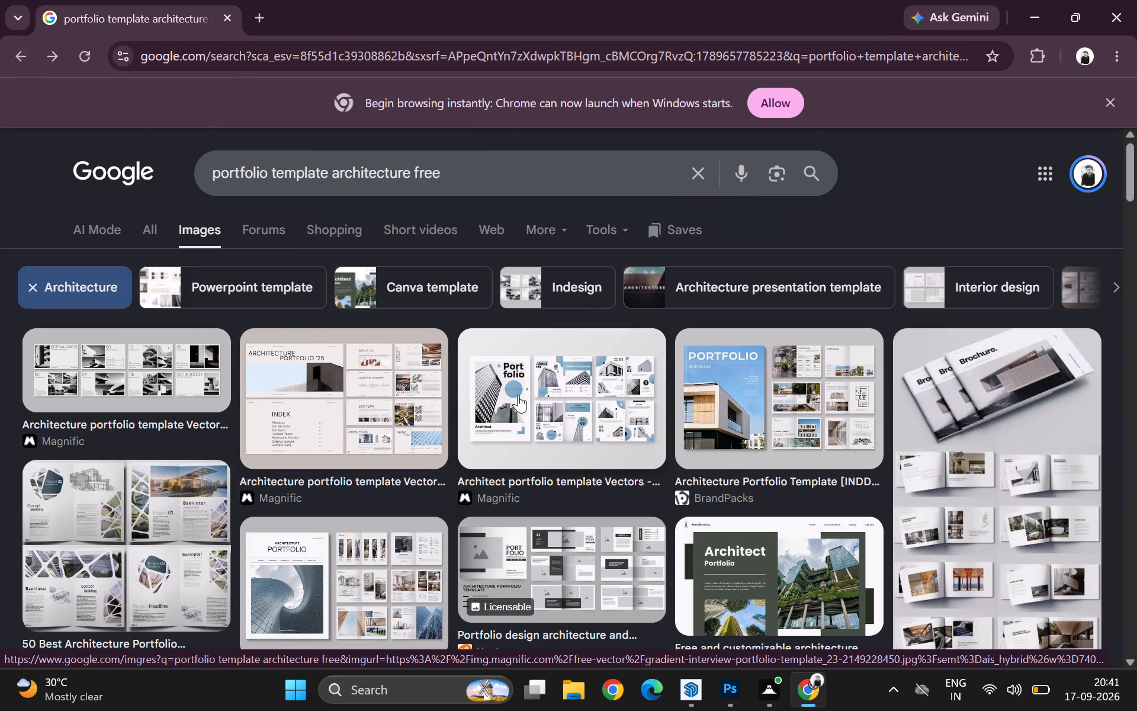
Look through the architecture portfolio template image results for a suitable multi-page layout reference.
scroll(524, 370, "down", 3)
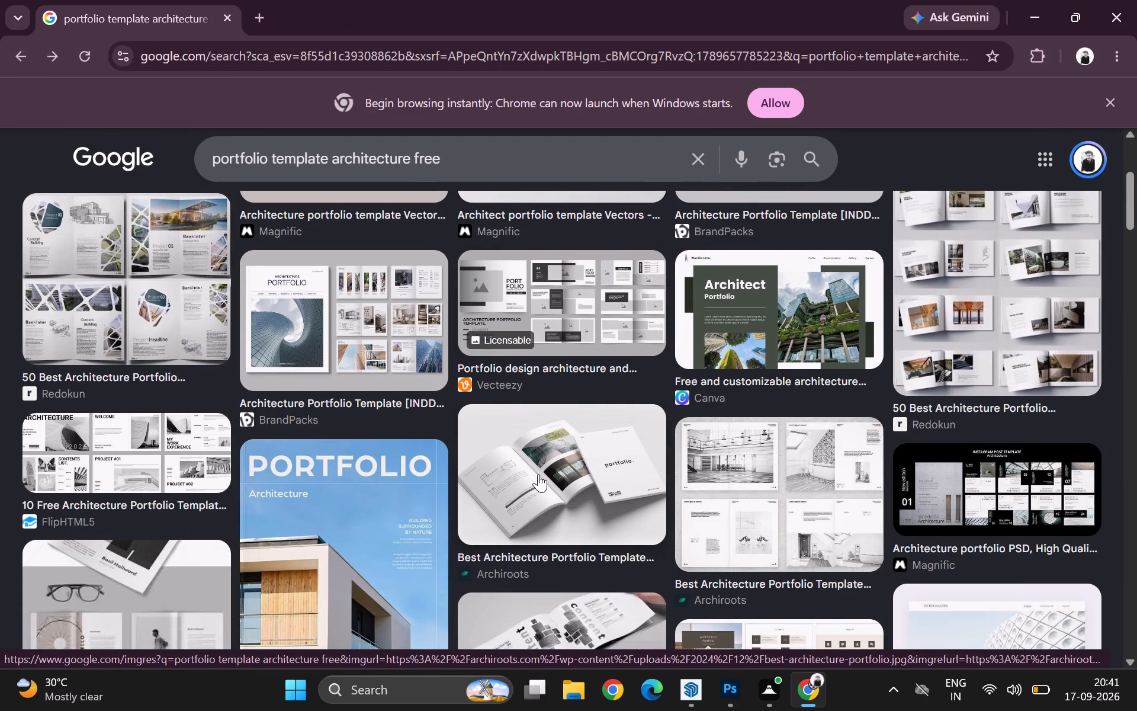
scroll(541, 486, "down", 5)
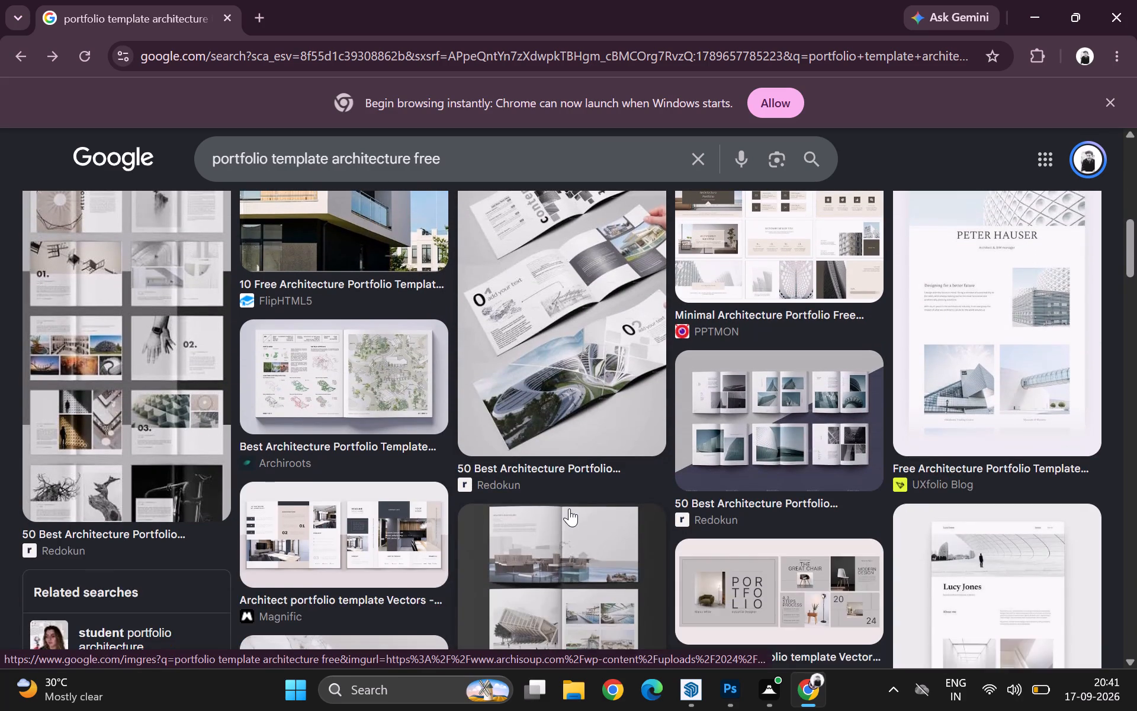
scroll(569, 508, "down", 6)
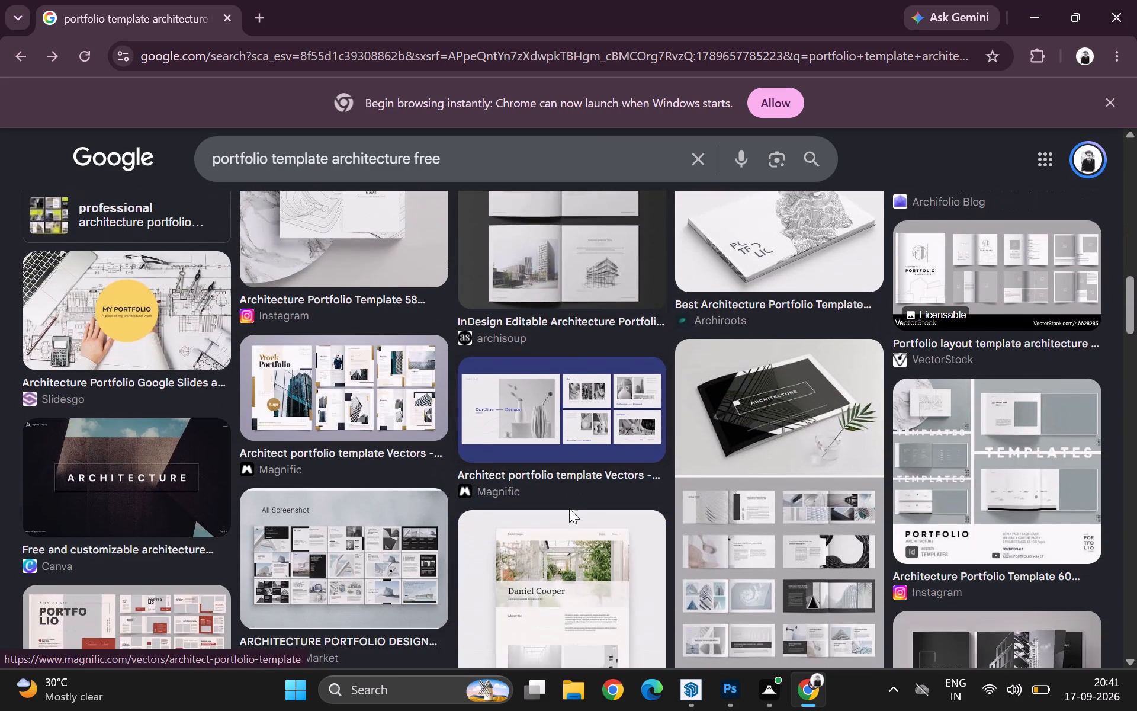
scroll(569, 508, "down", 5)
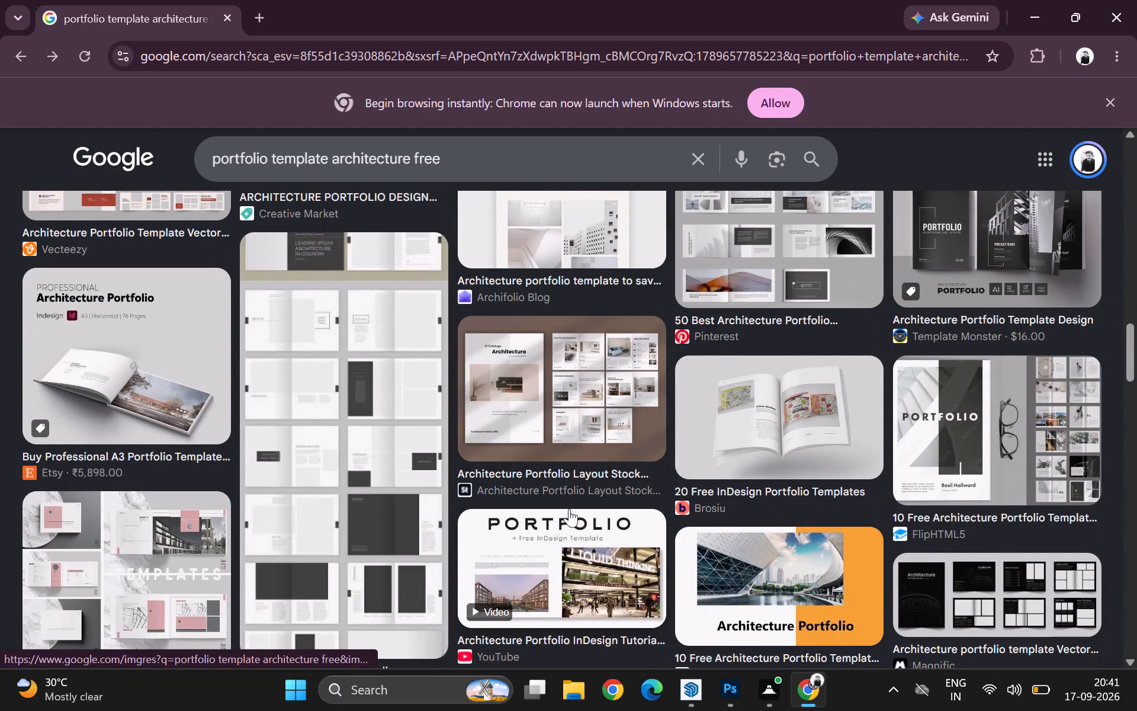
scroll(569, 509, "down", 4)
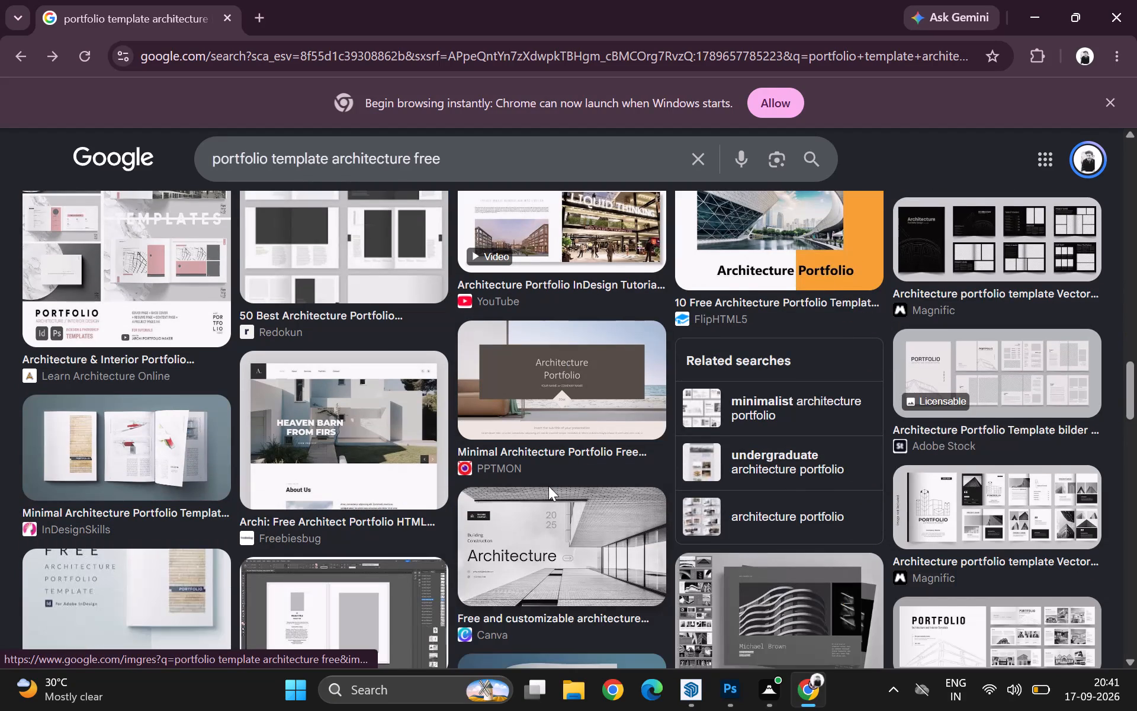
scroll(548, 477, "down", 4)
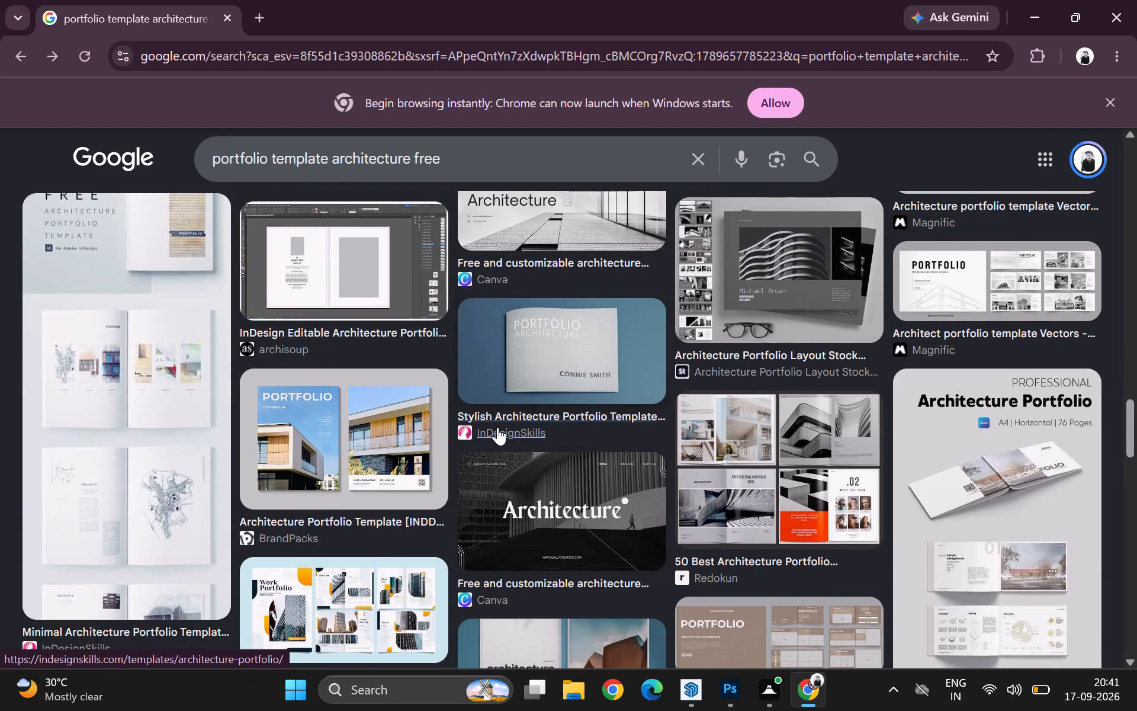
scroll(469, 467, "down", 2)
scroll(578, 454, "down", 2)
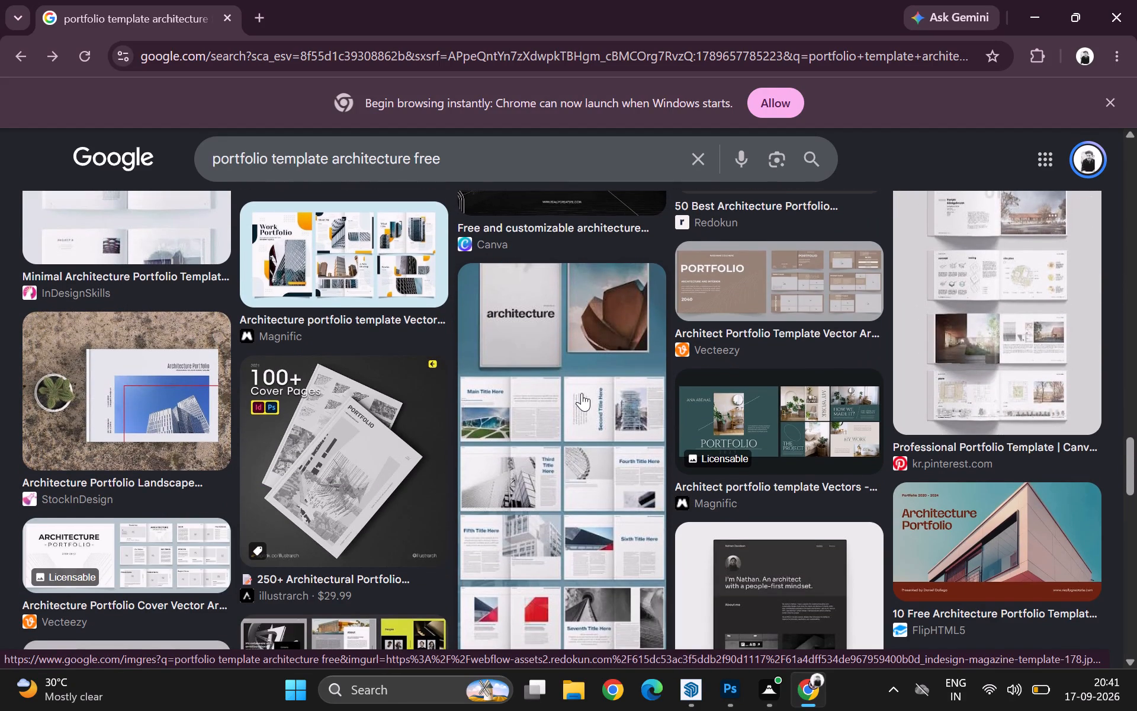
scroll(529, 383, "down", 2)
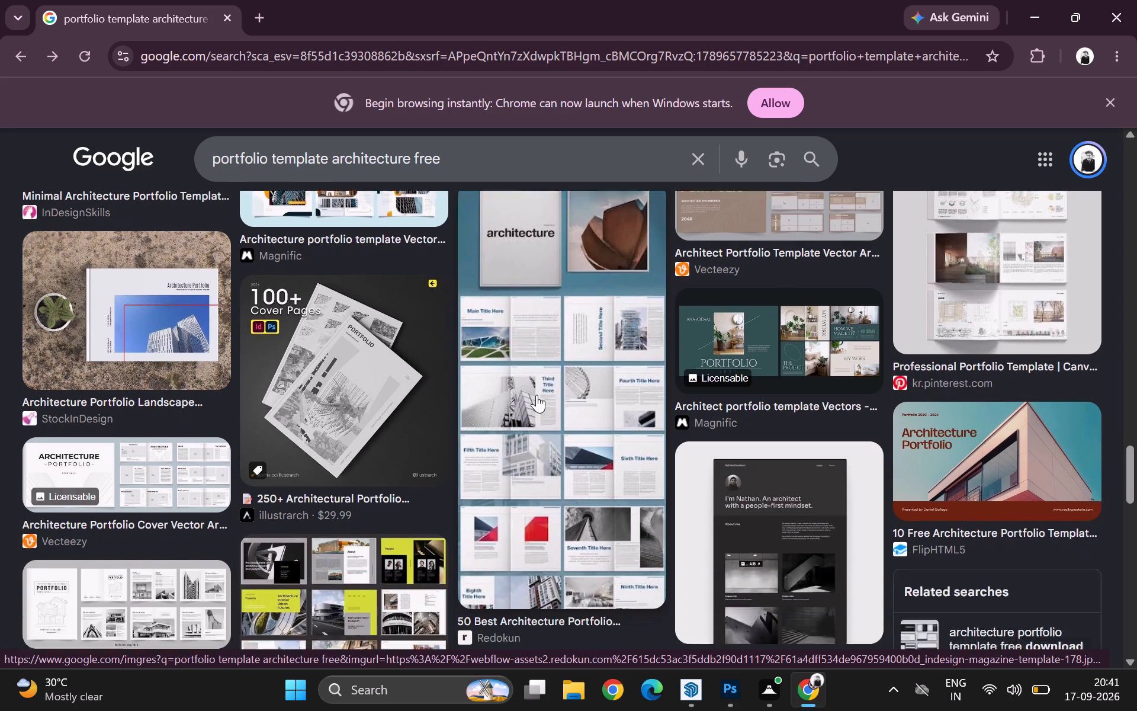
scroll(537, 395, "down", 1)
scroll(553, 497, "down", 4)
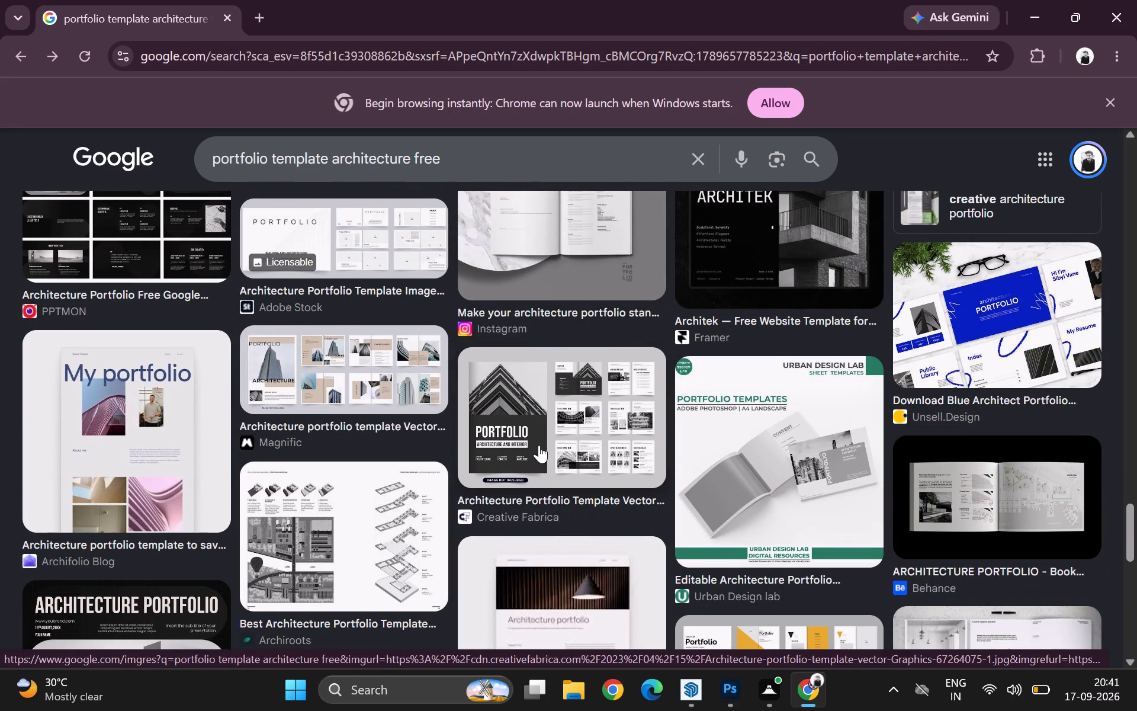
scroll(538, 446, "down", 4)
scroll(596, 478, "down", 3)
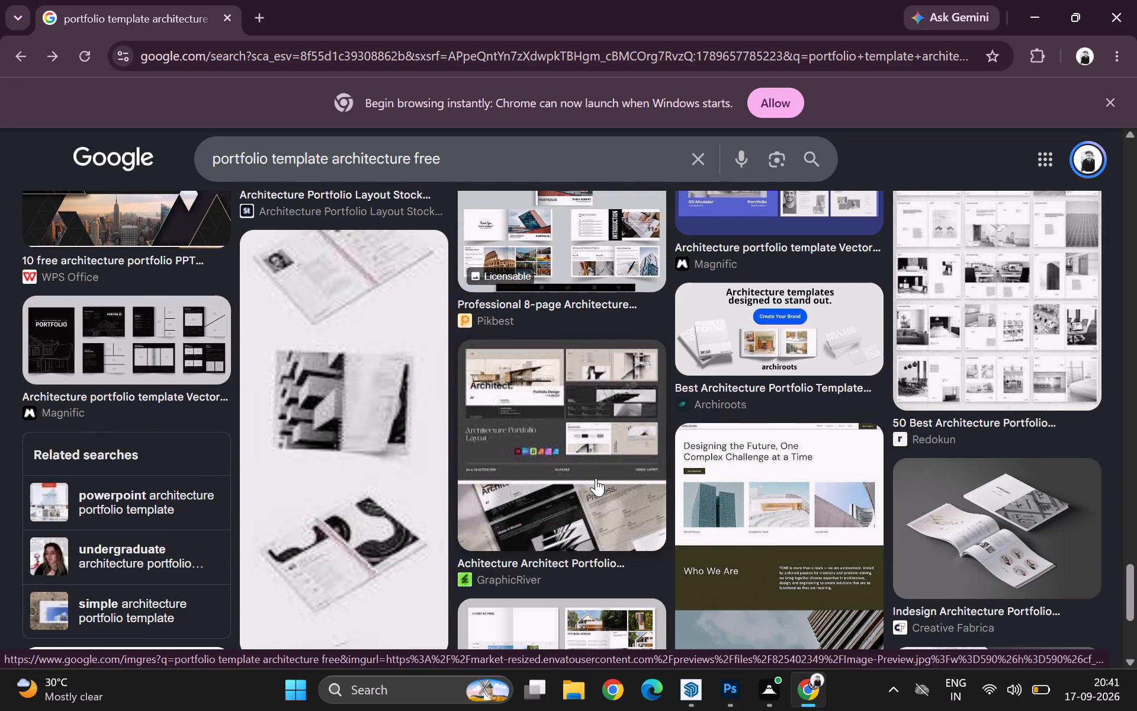
scroll(596, 478, "down", 3)
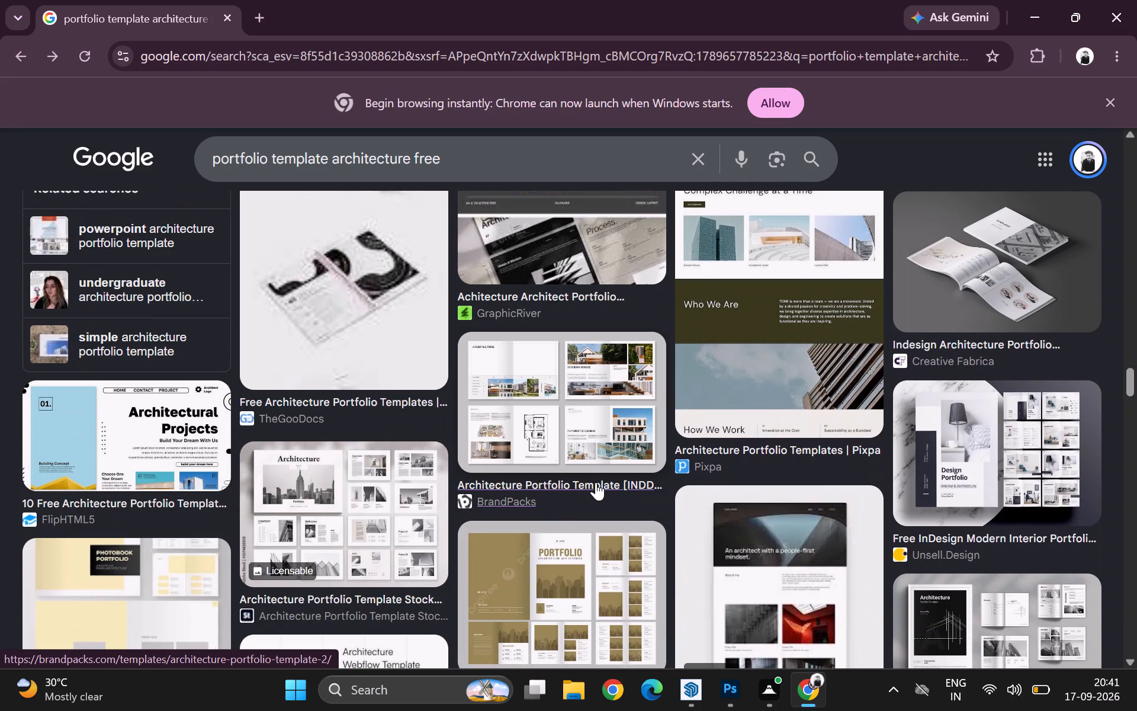
scroll(596, 482, "down", 2)
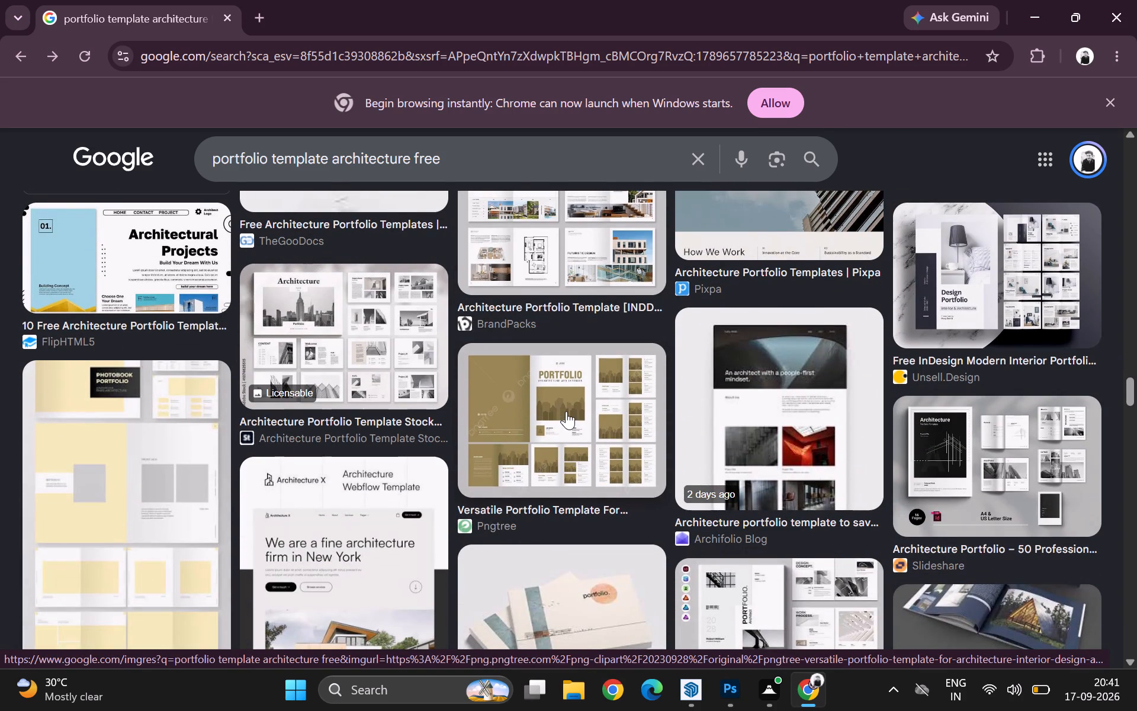
Open the Pngtree Versatile Portfolio Template preview and save its image to Downloads as a PNG named "portfolio 1 img".
left_click(566, 411)
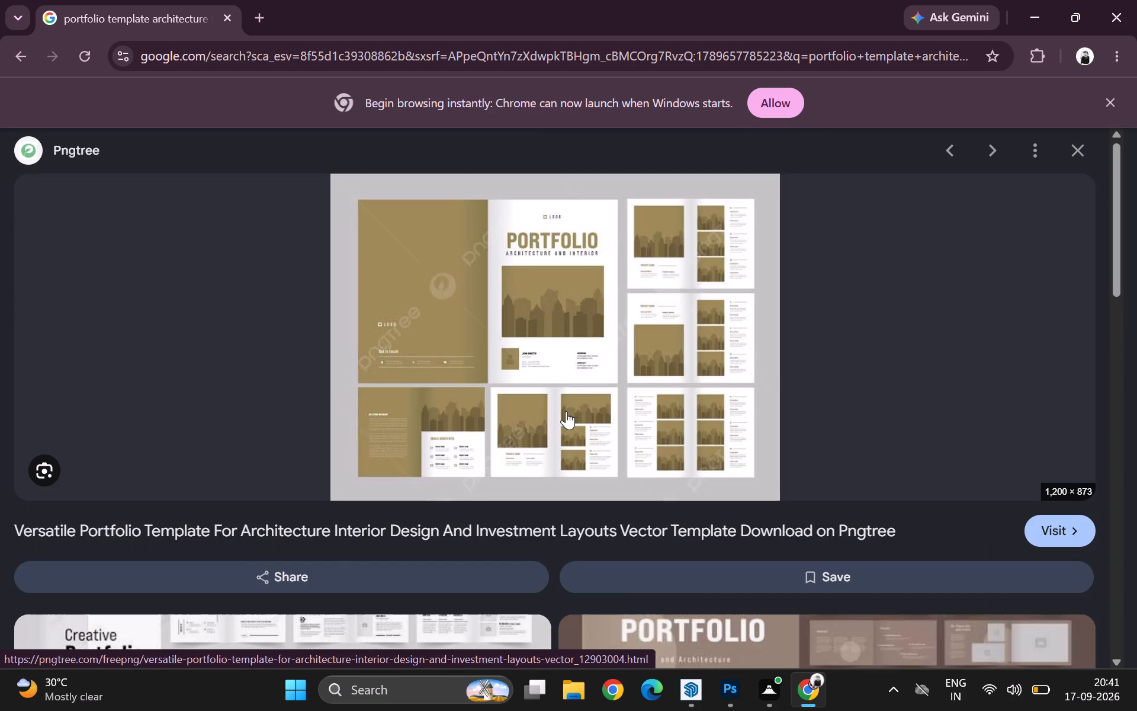
right_click(657, 347)
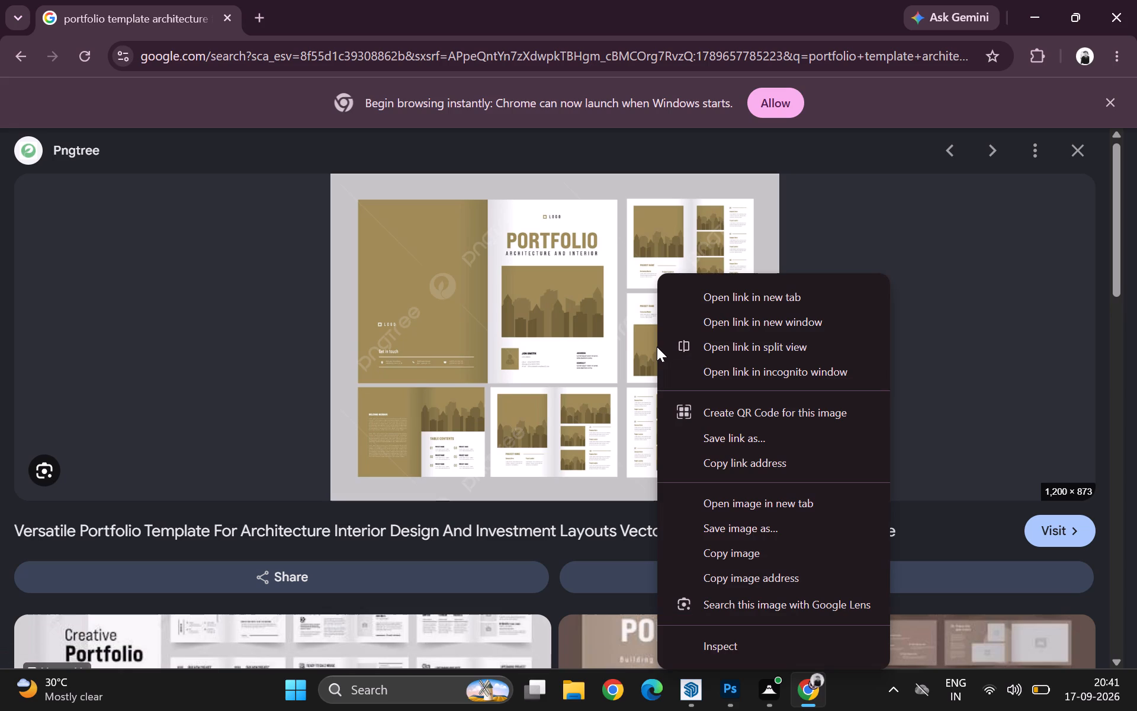
left_click(724, 530)
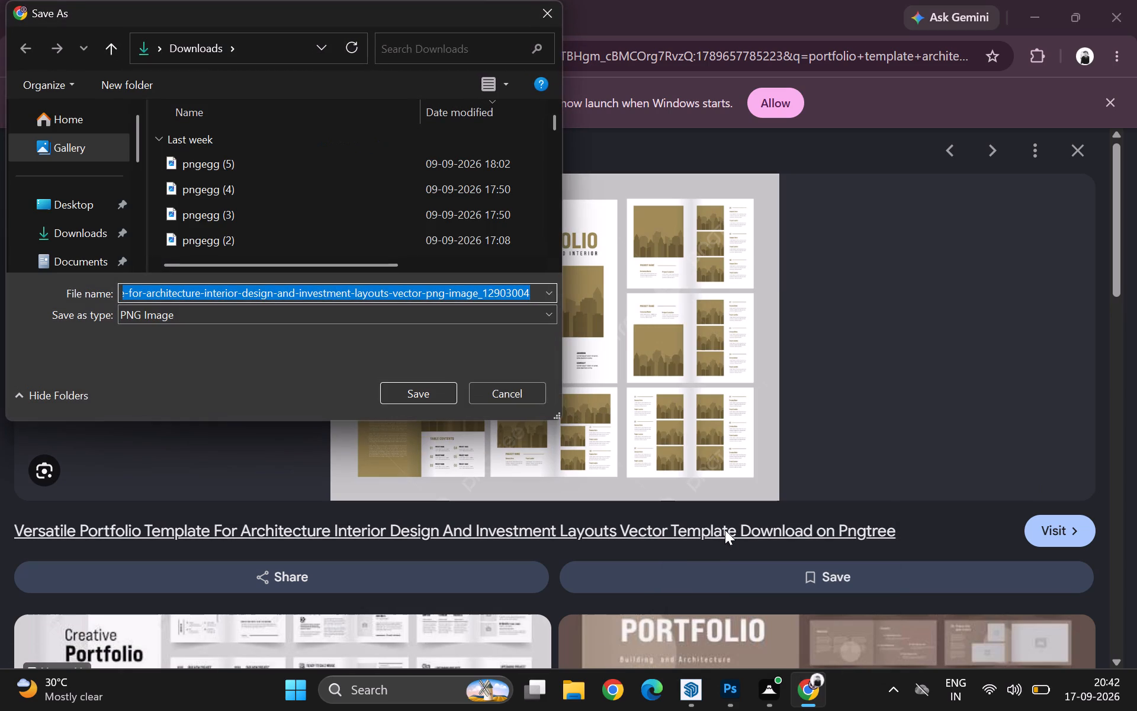
key("BackSpace")
type("portfolio")
key("space")
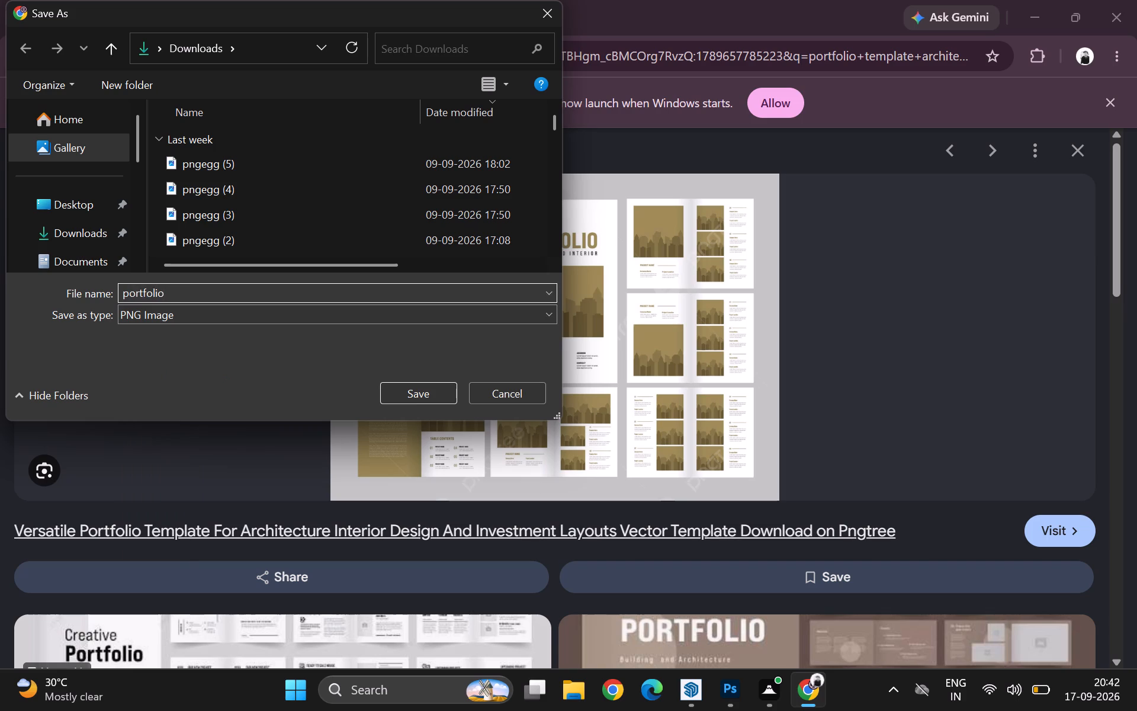
key("p")
key("BackSpace")
type("1")
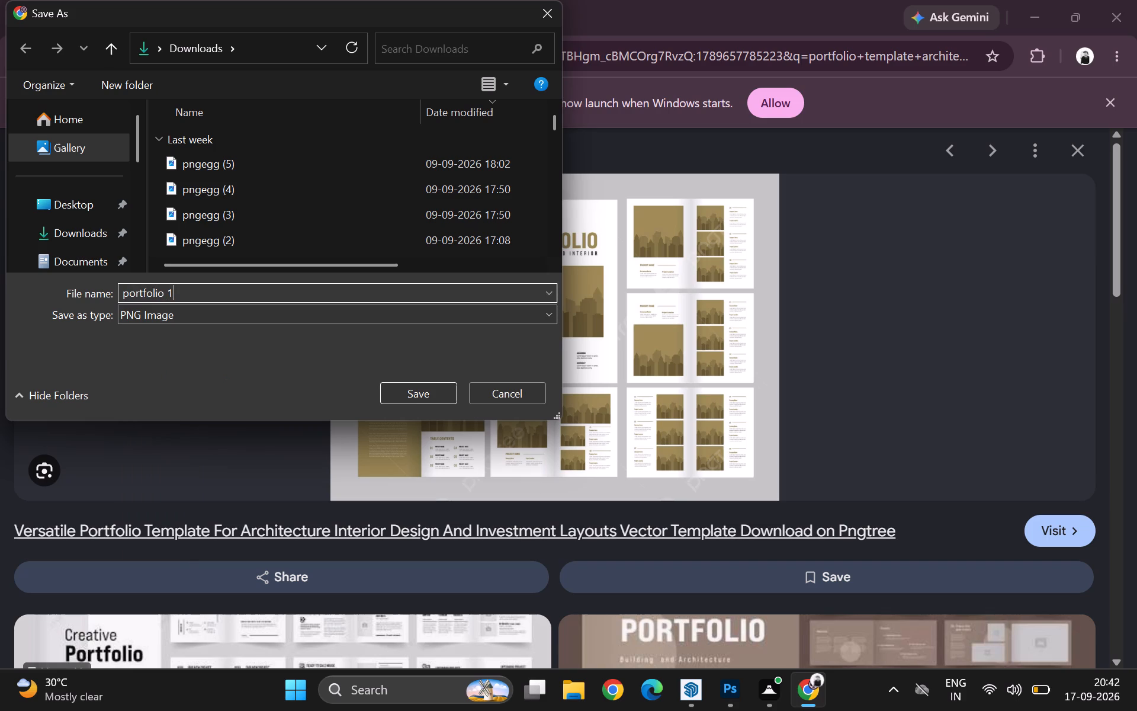
key("space")
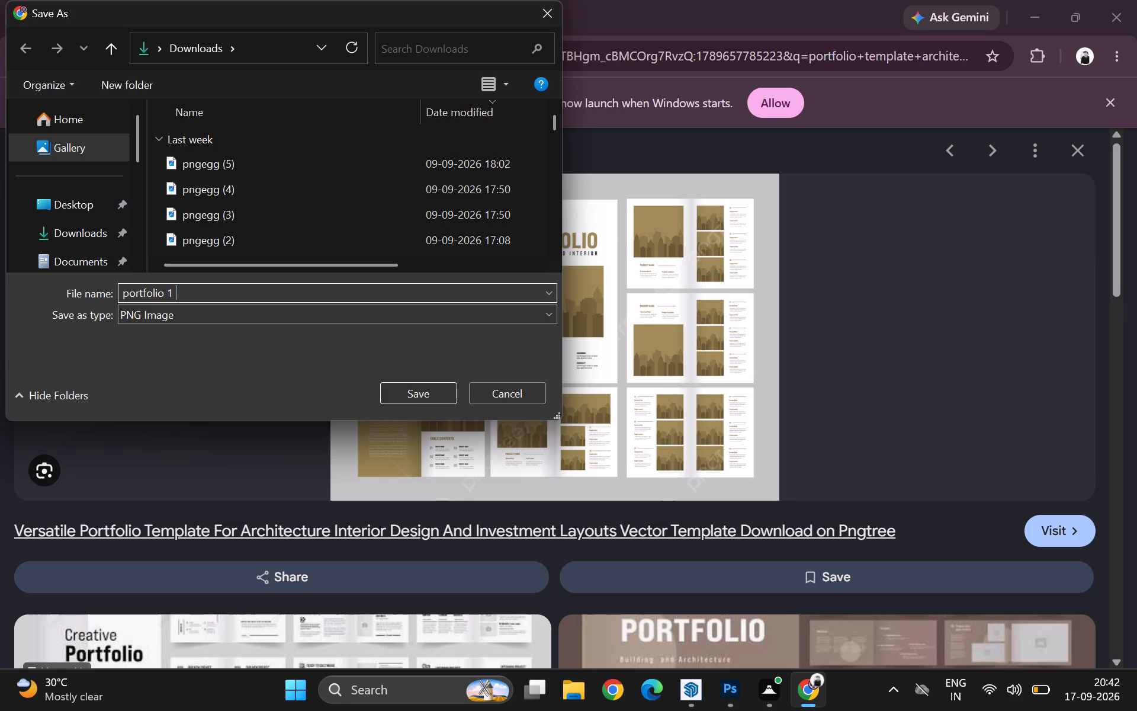
type("im")
key("g")
key("Return")
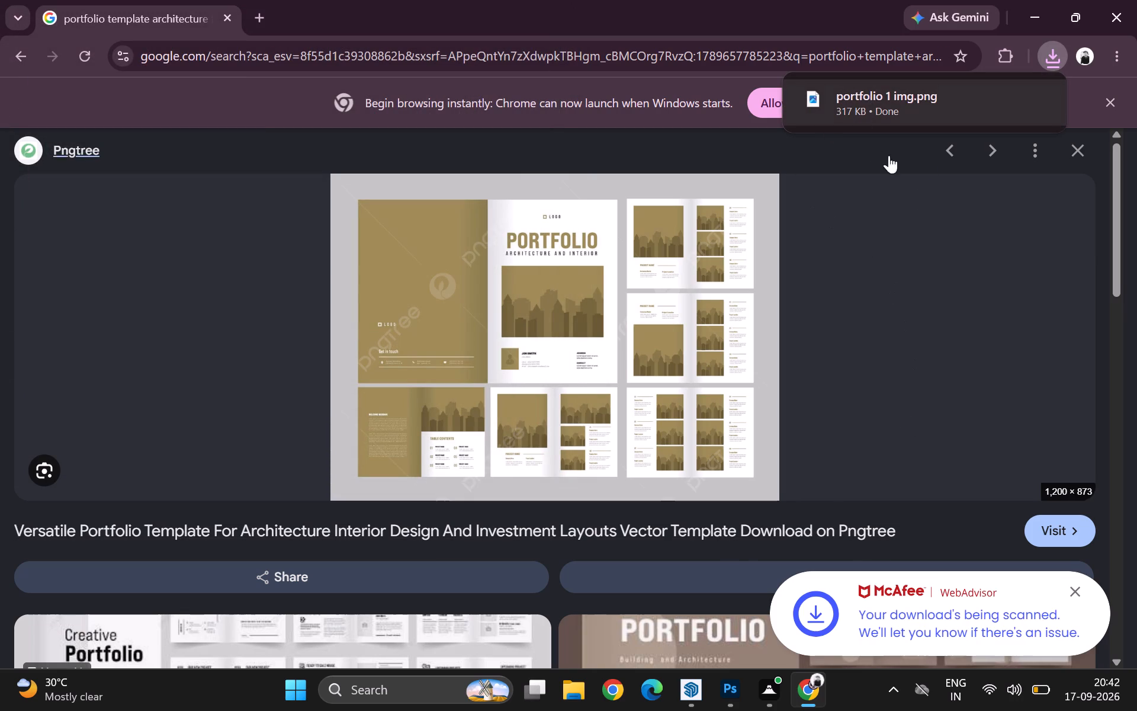
Switch to Photoshop.
left_click(734, 691)
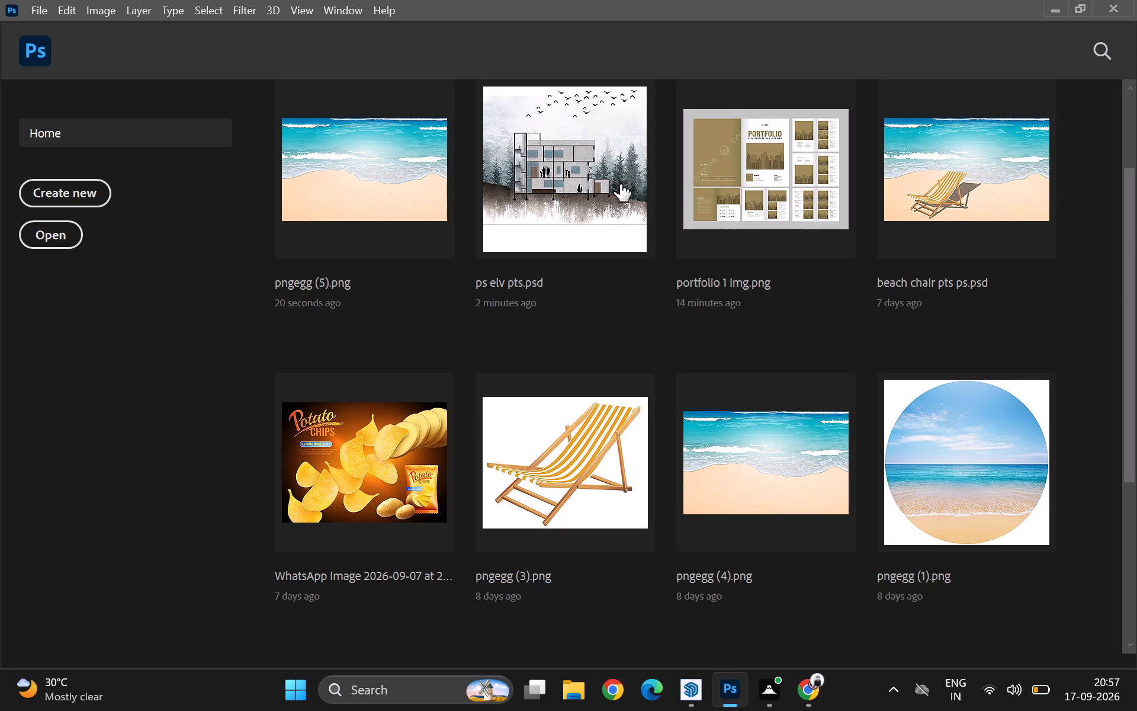
Open a new Chrome window and search Google for "tv unit design in photoshop".
left_click(612, 696)
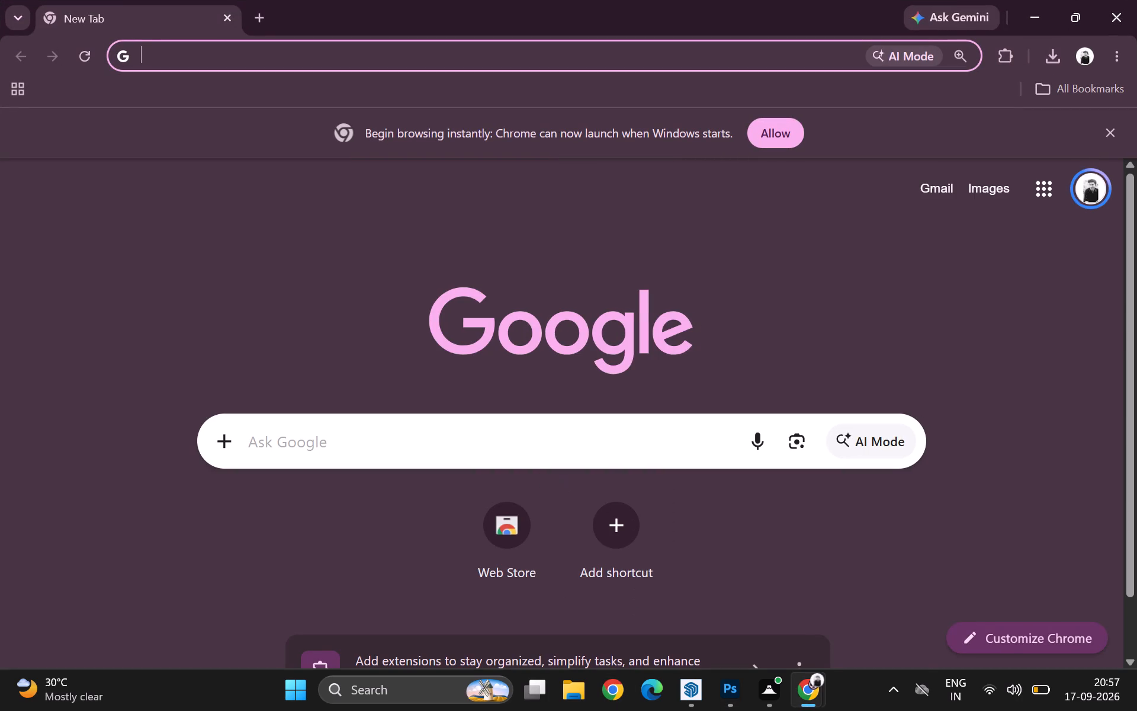
left_click(388, 437)
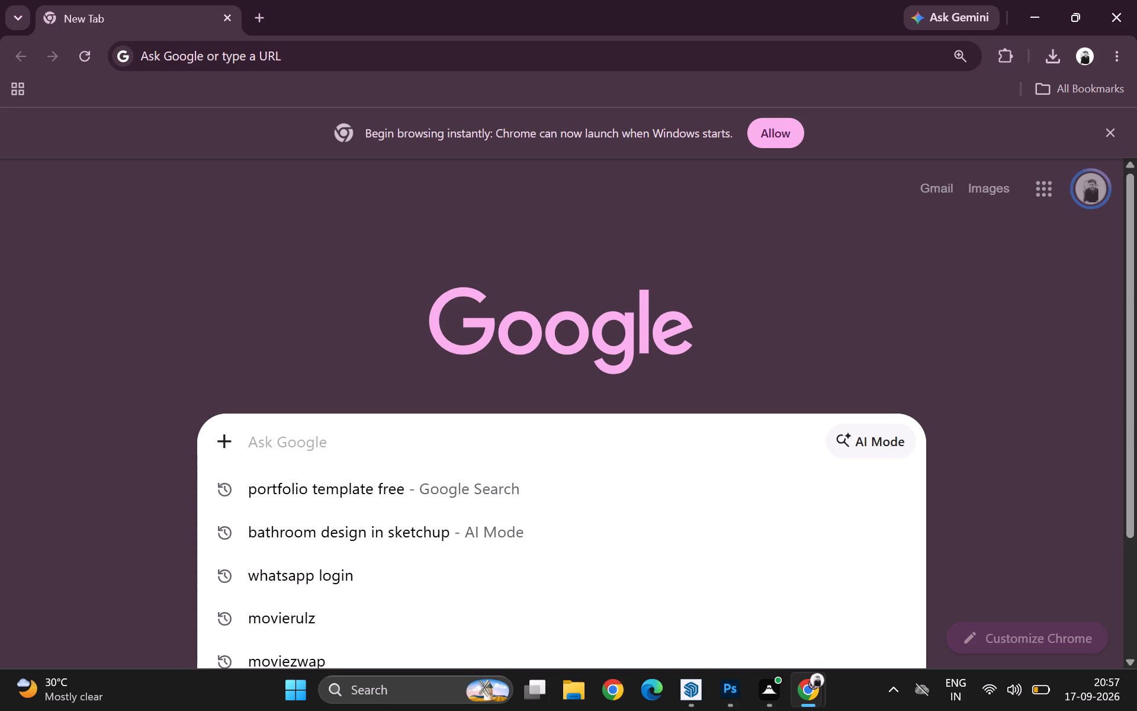
type("tv unit")
key("space")
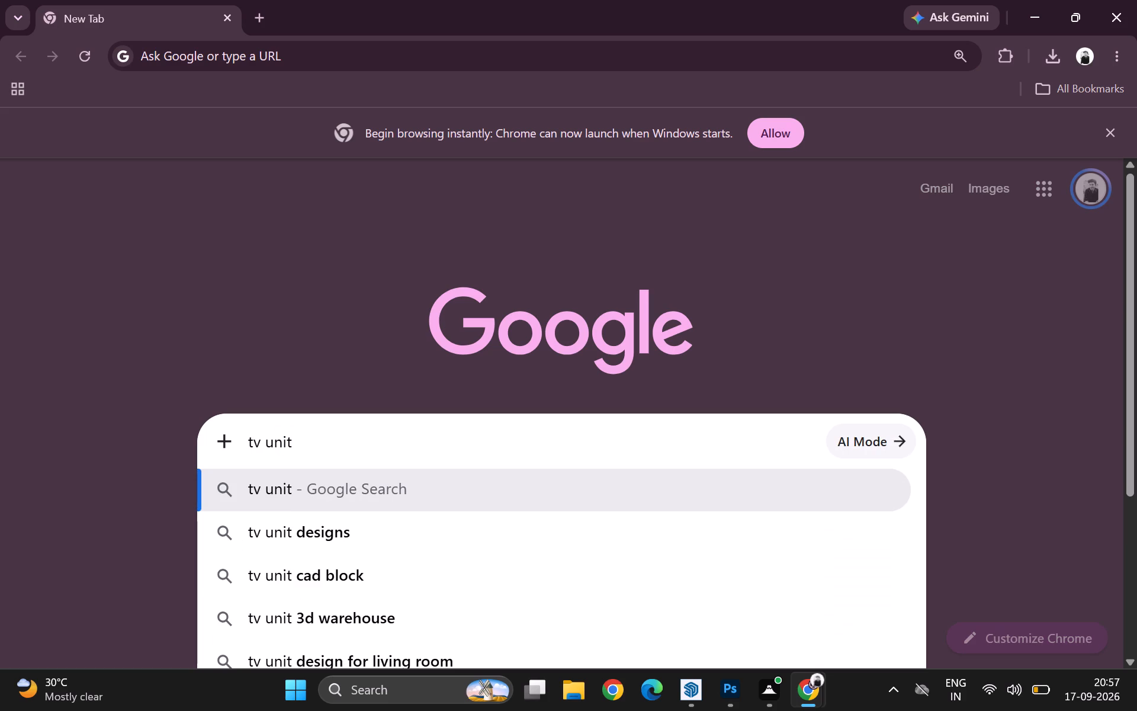
type("desi")
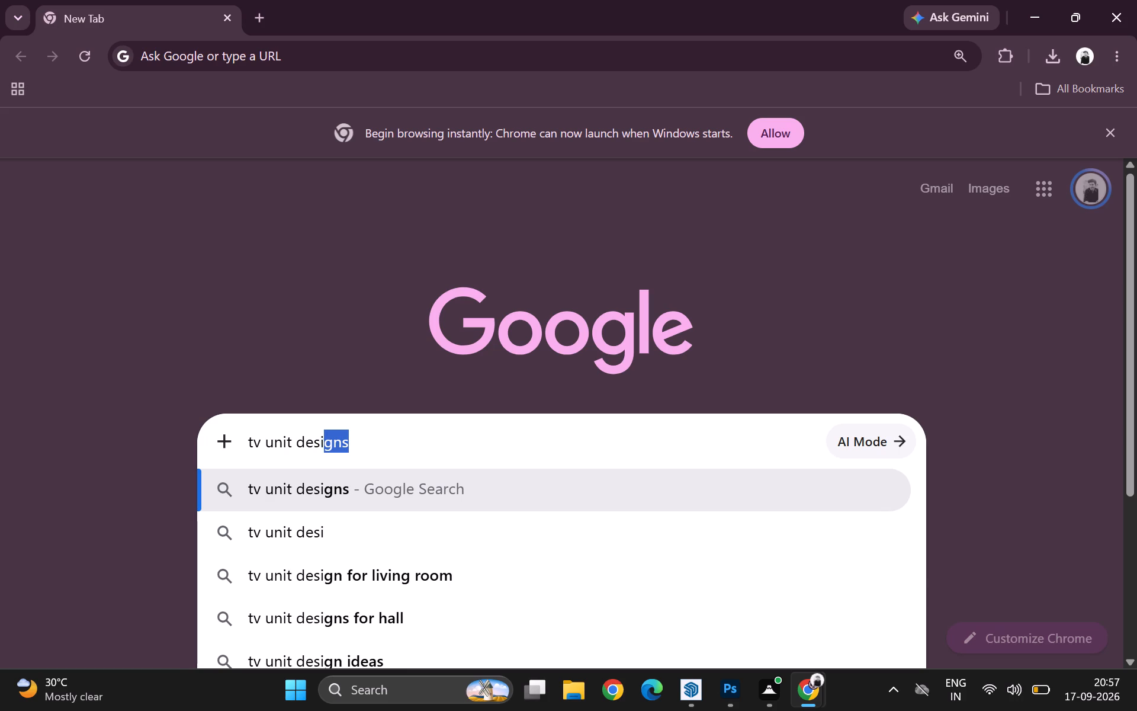
type("gn in")
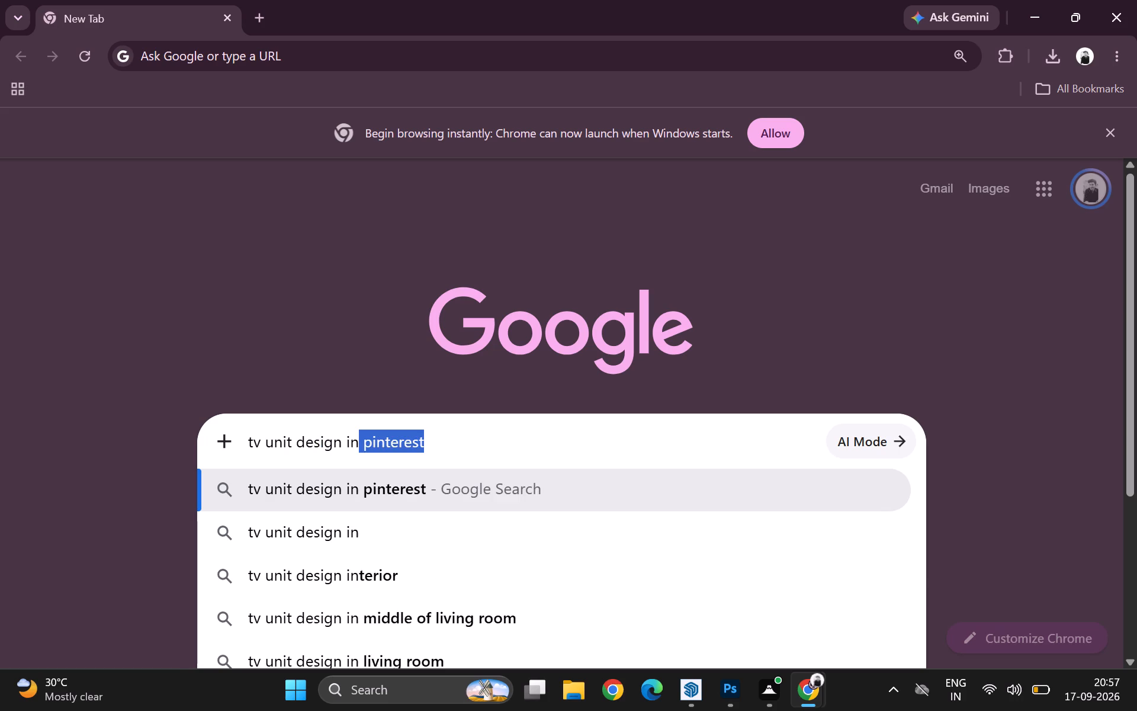
key("space")
type("ps")
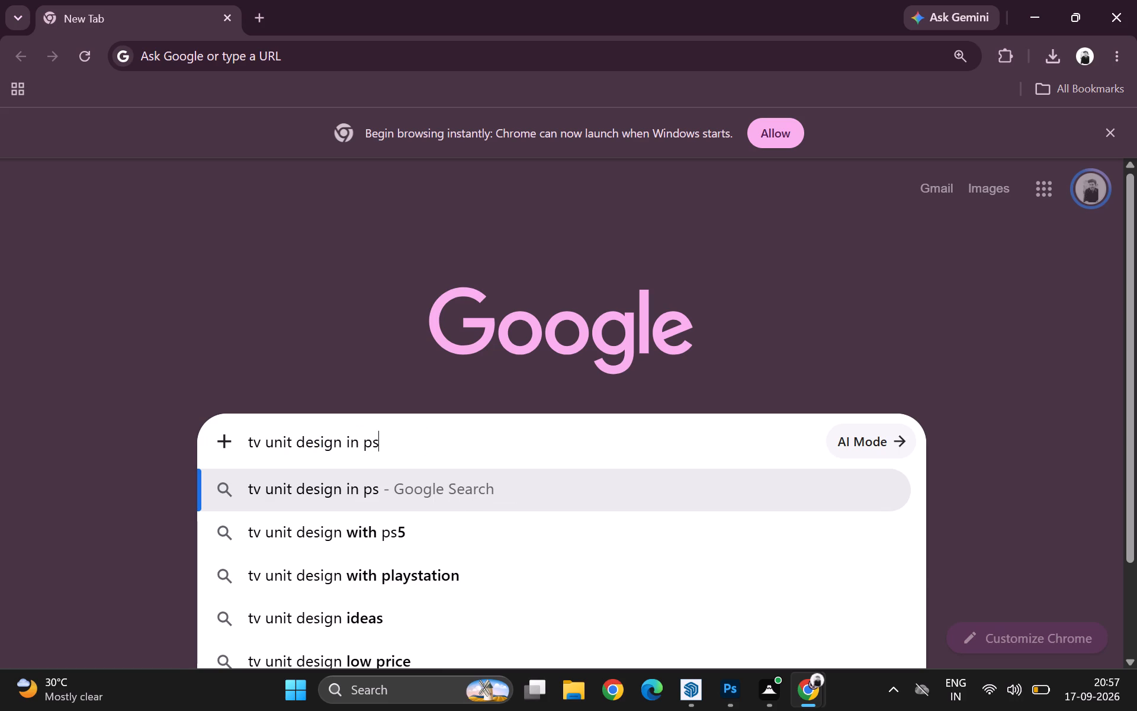
key("BackSpace")
type("ho")
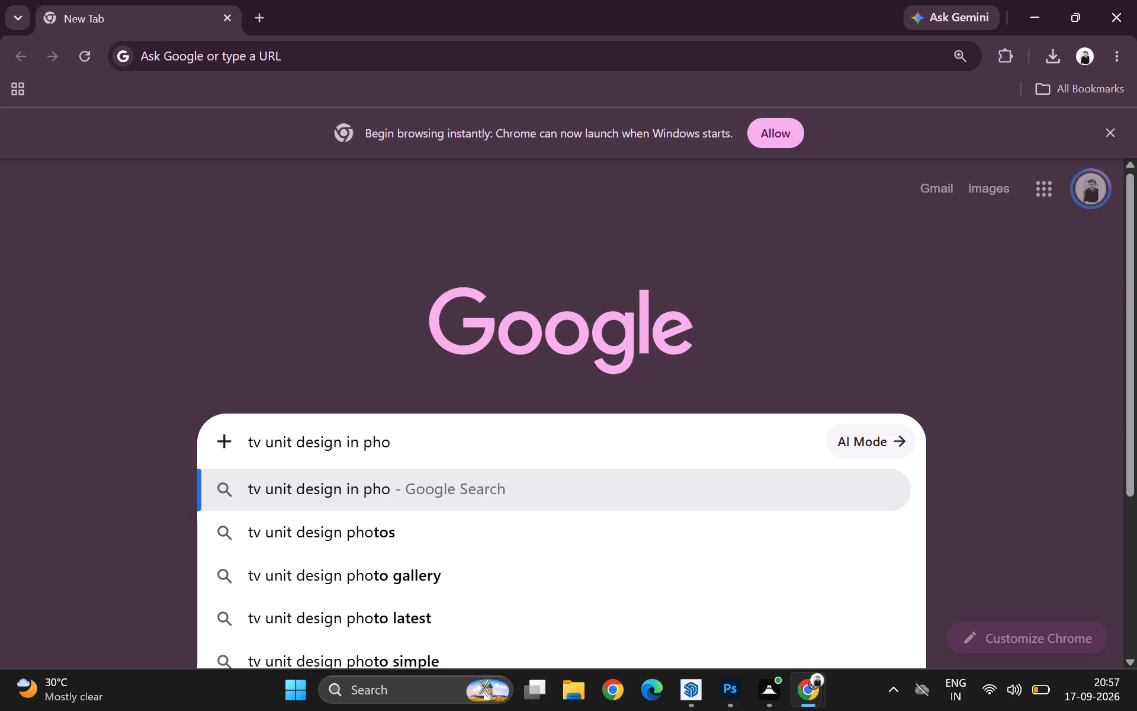
type("to")
key("s")
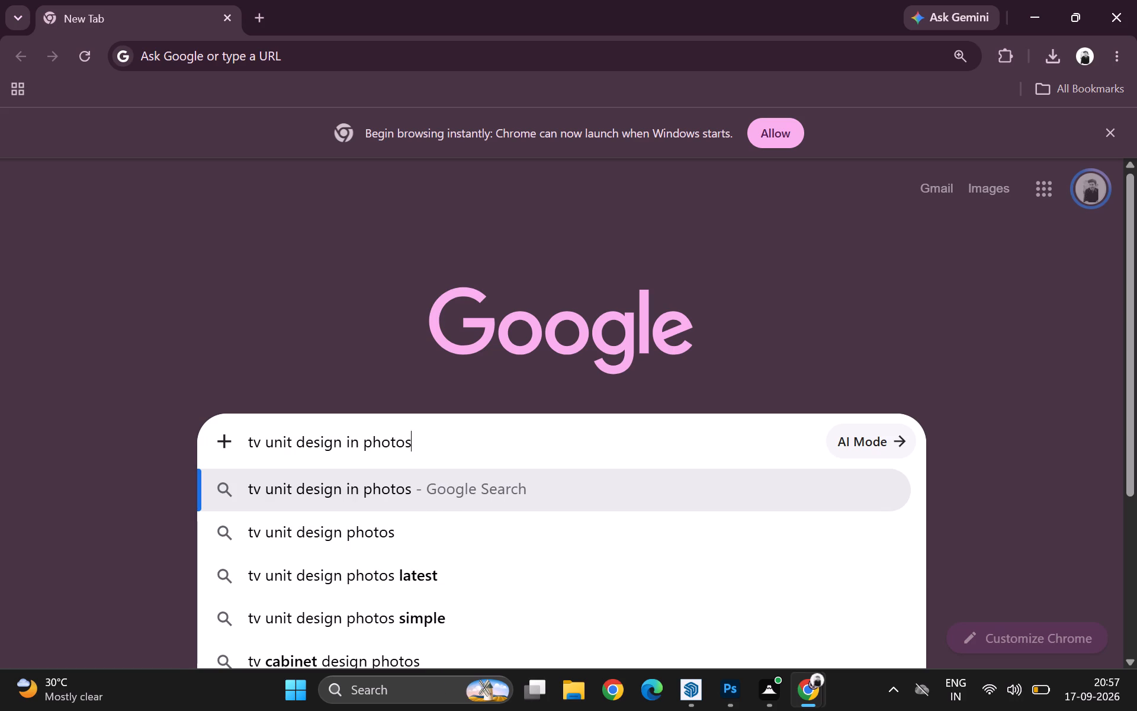
key("h")
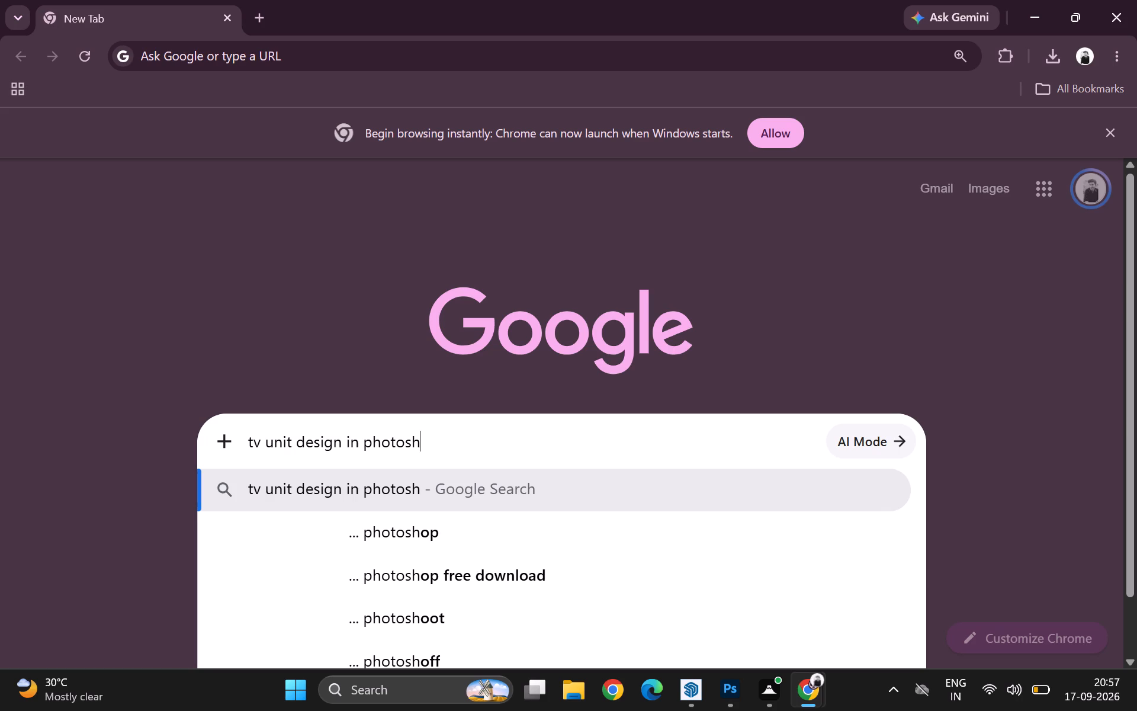
left_click(418, 518)
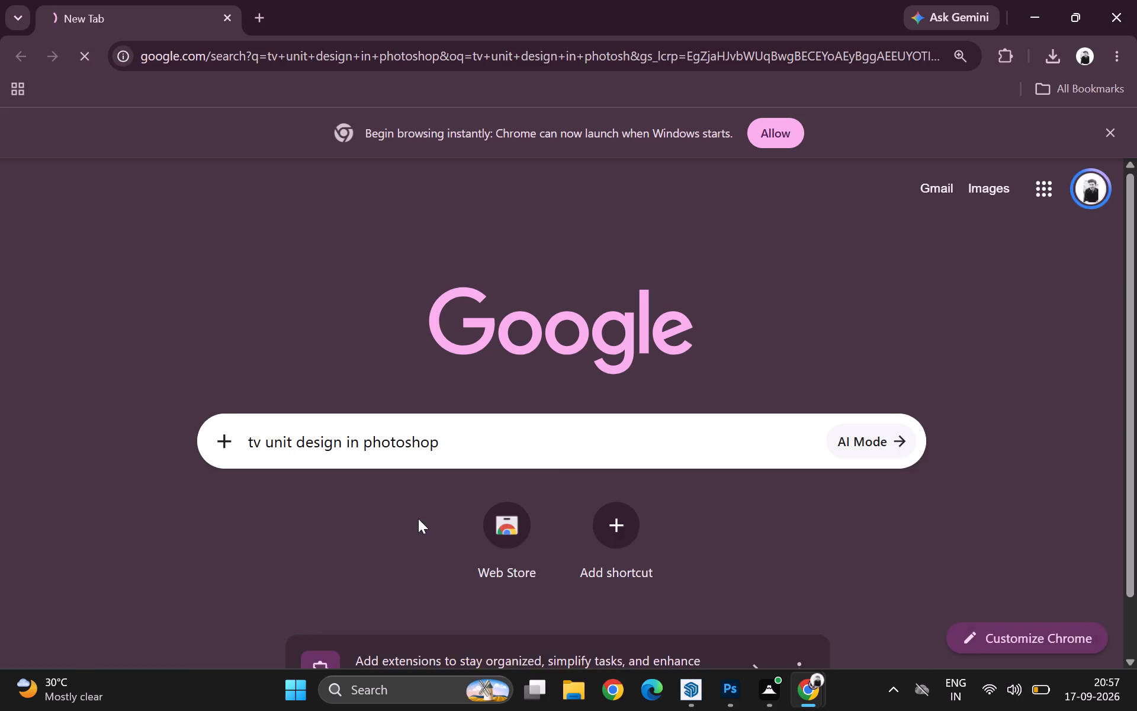
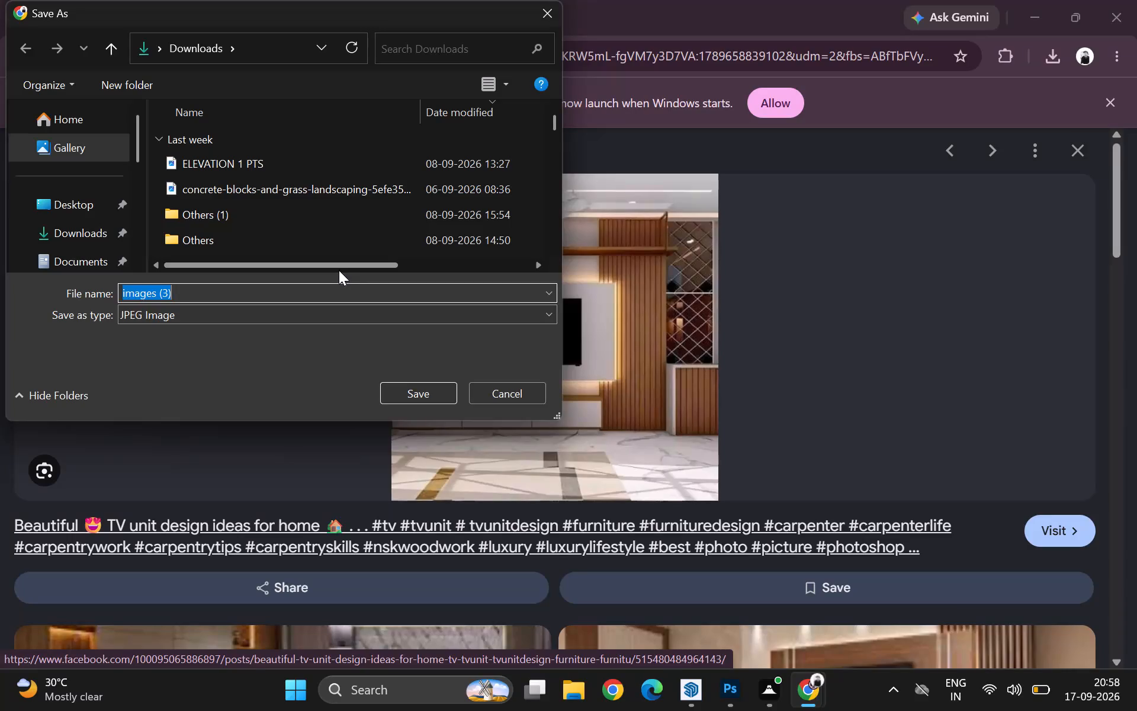
Save the opened TV unit design image to Downloads as a JPEG named "tv unit img".
key("BackSpace")
type("tv uni")
type("t")
key("space")
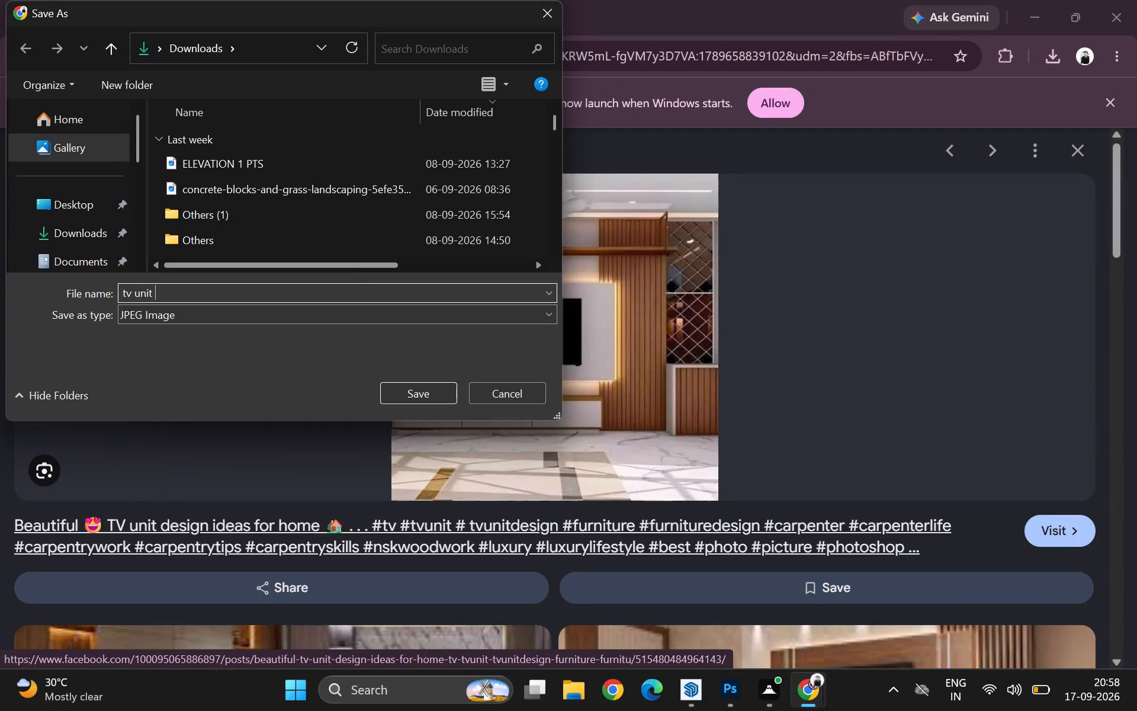
type("im")
key("g")
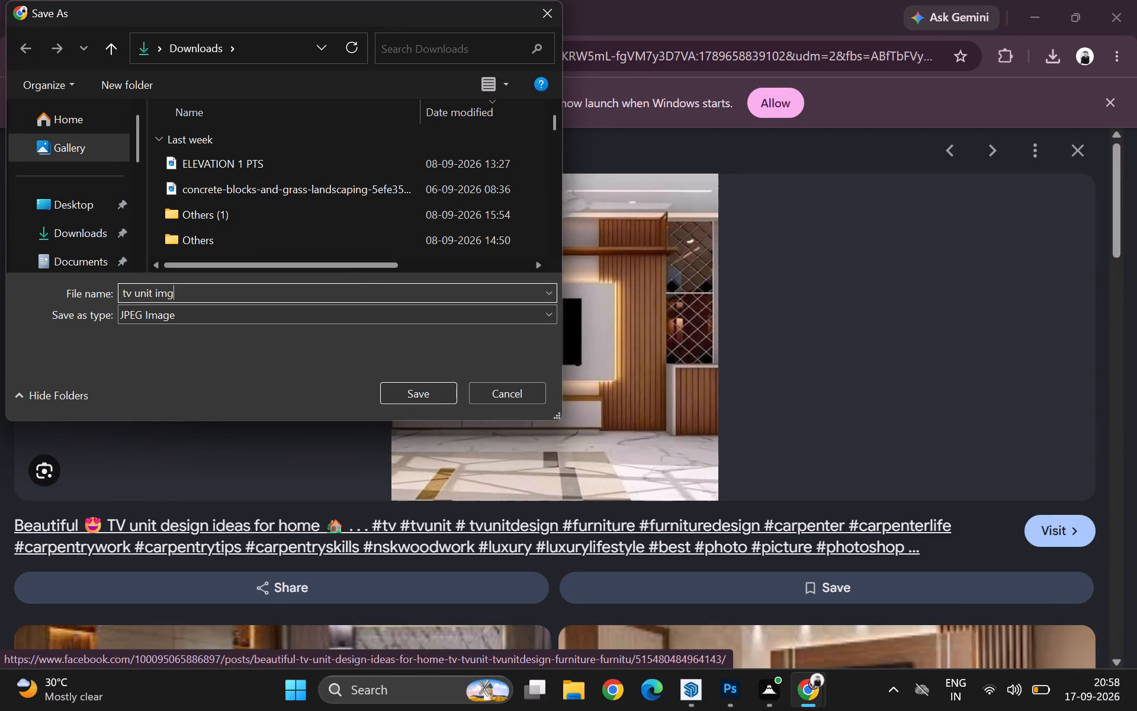
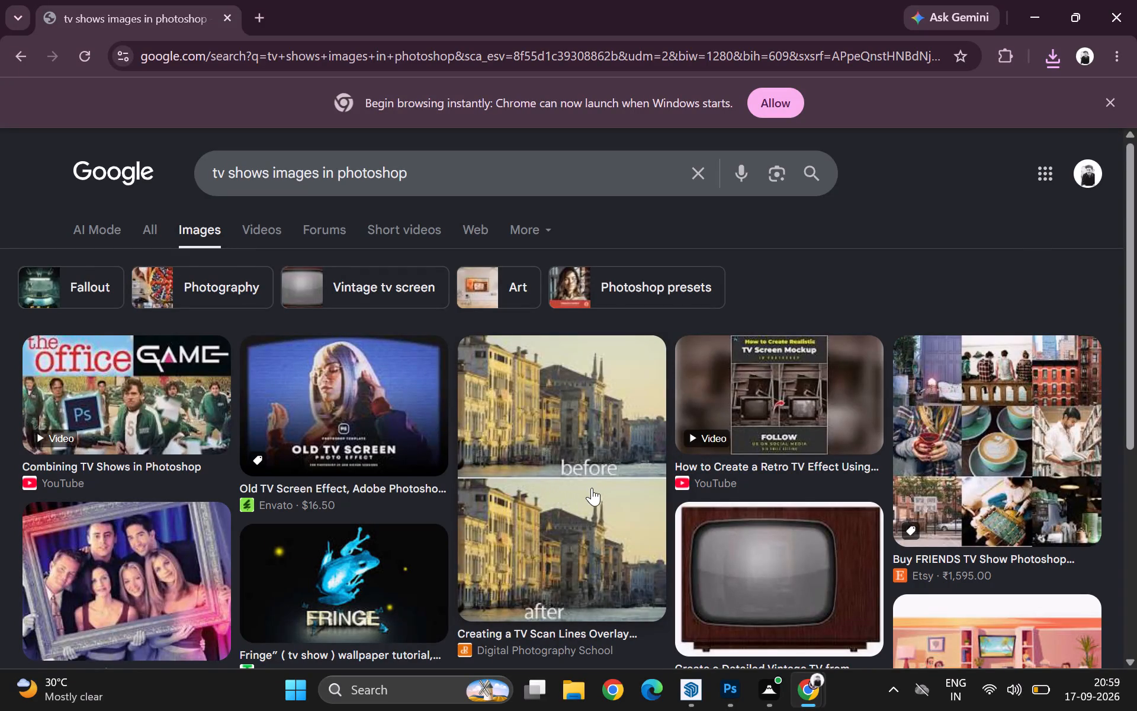
Narrow the TV shows image results to "Vintage tv screen" and look through them for a usable picture.
scroll(592, 501, "down", 2)
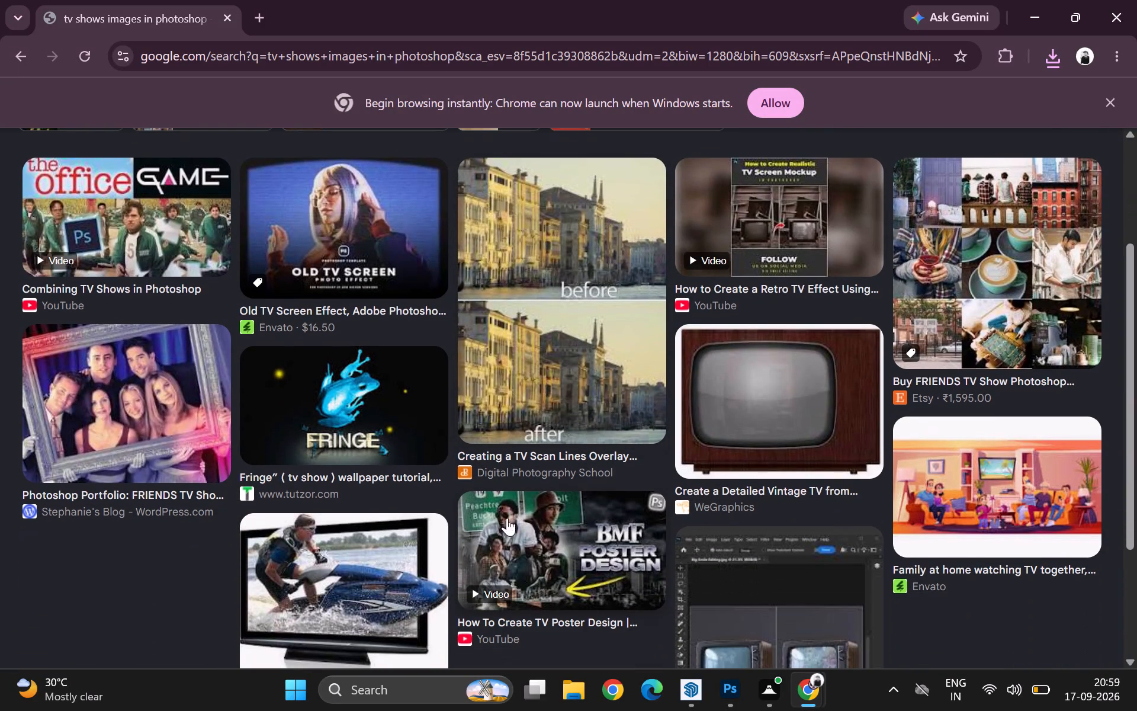
scroll(420, 495, "down", 2)
scroll(675, 533, "down", 4)
scroll(261, 180, "up", 7)
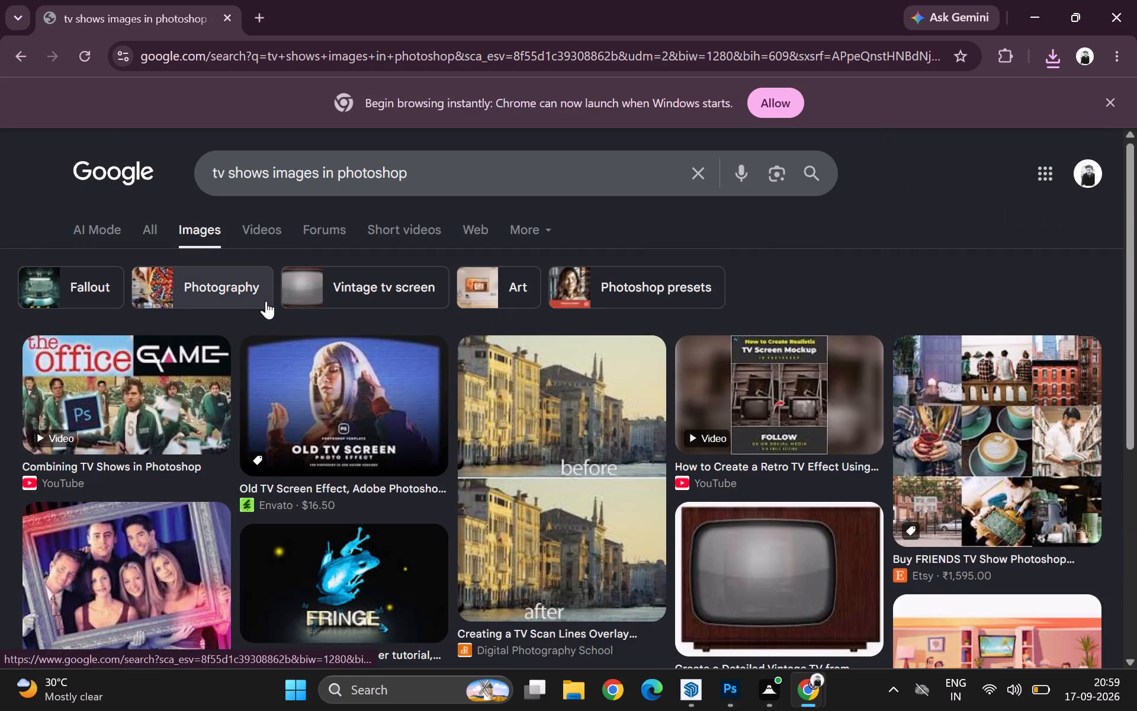
left_click(384, 286)
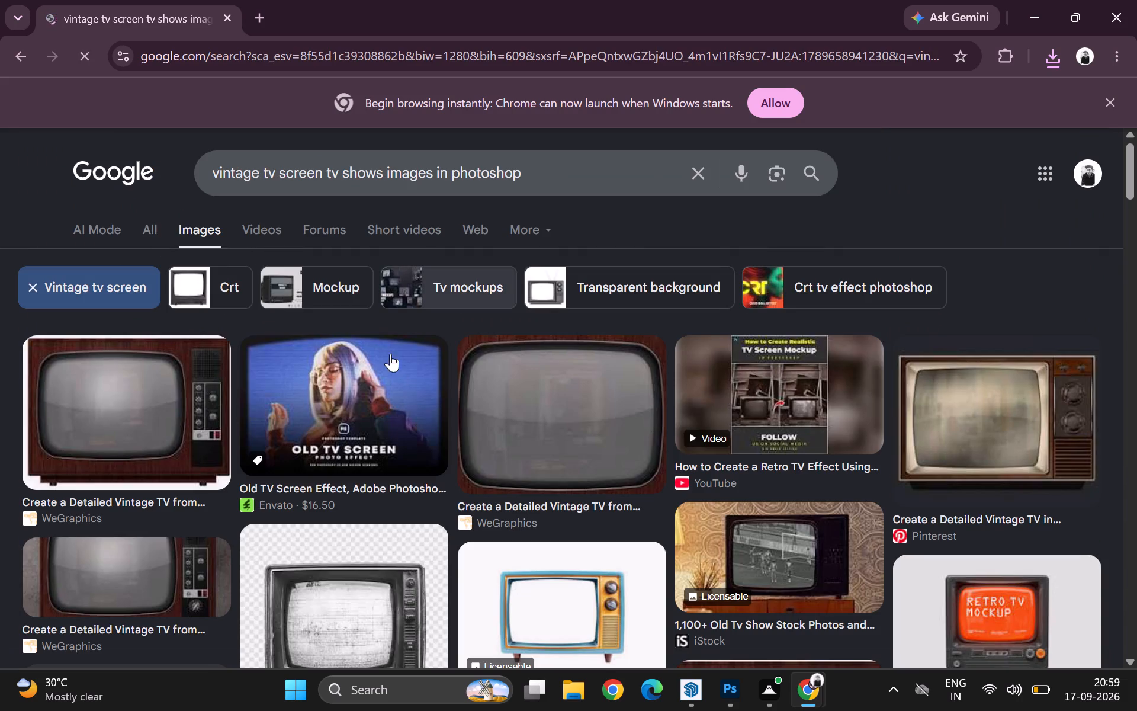
scroll(593, 449, "down", 3)
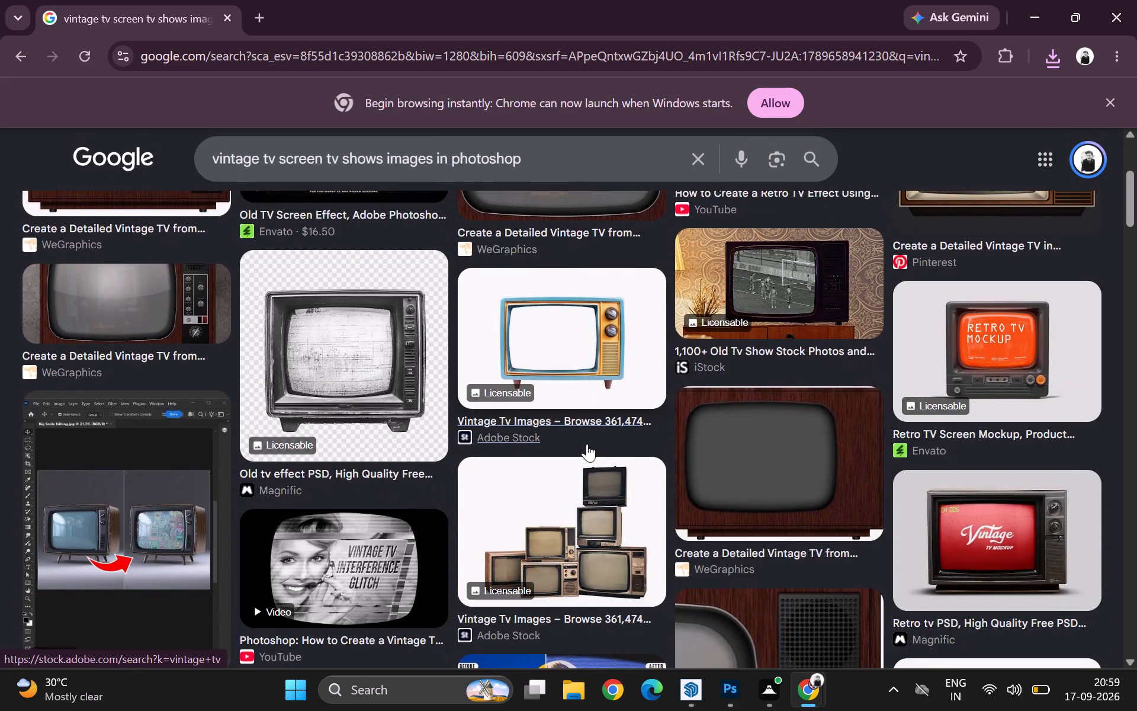
scroll(587, 444, "down", 4)
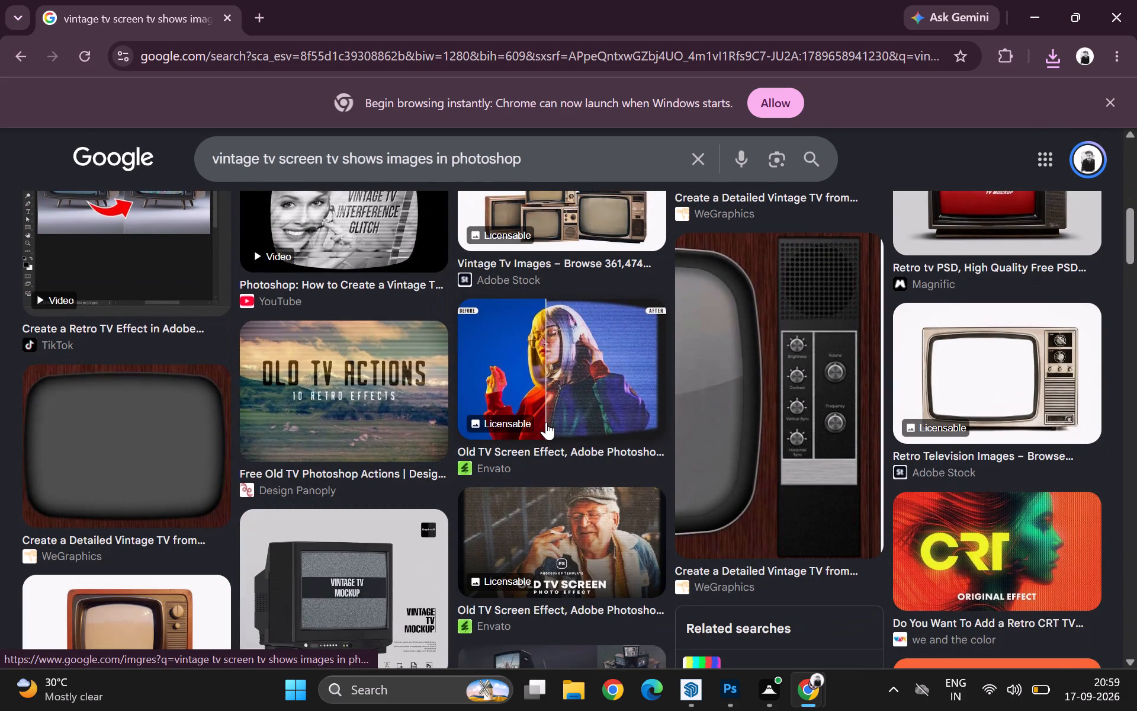
scroll(547, 424, "down", 6)
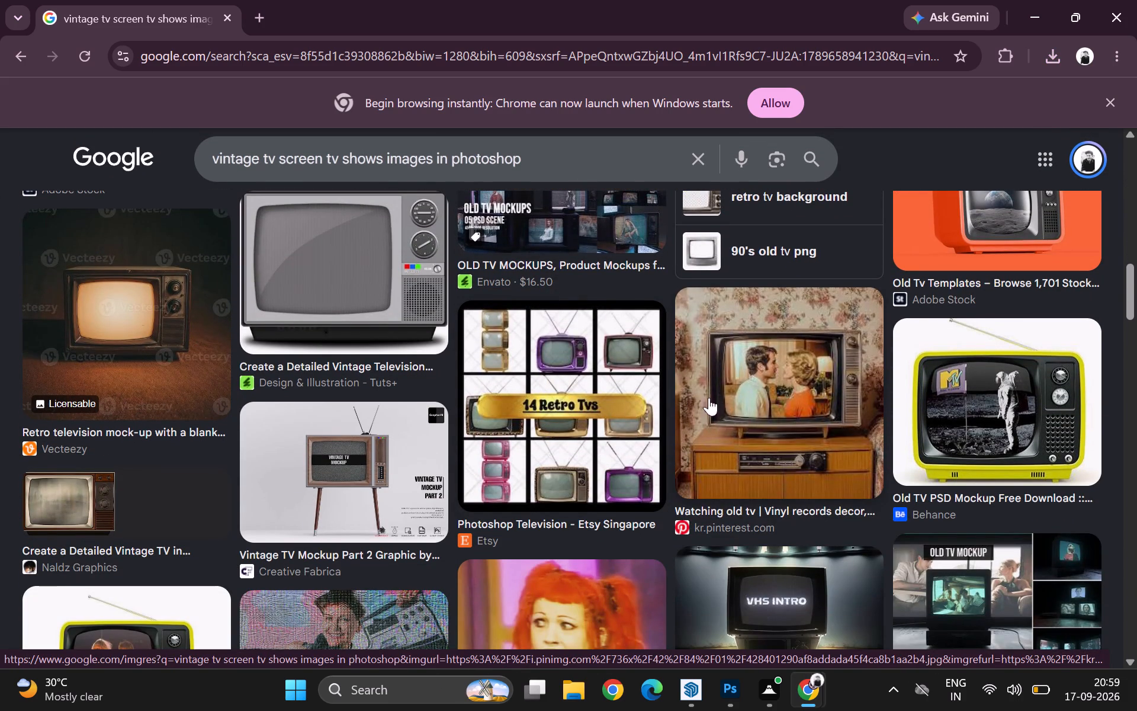
scroll(596, 437, "down", 6)
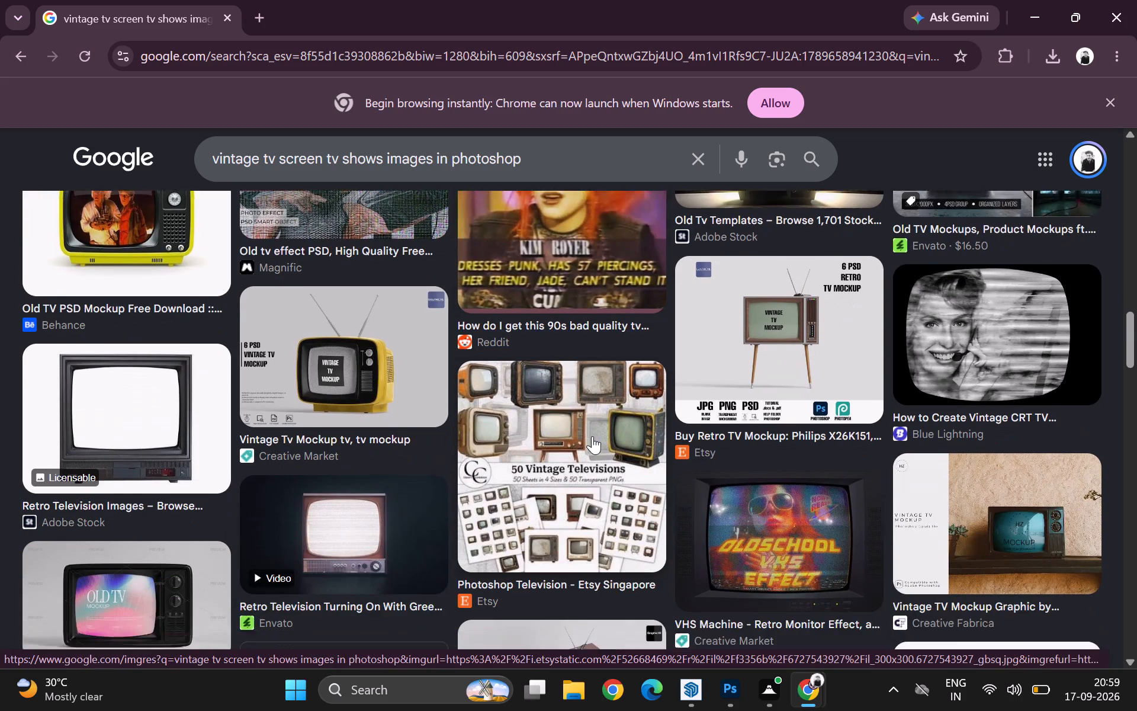
scroll(590, 435, "down", 3)
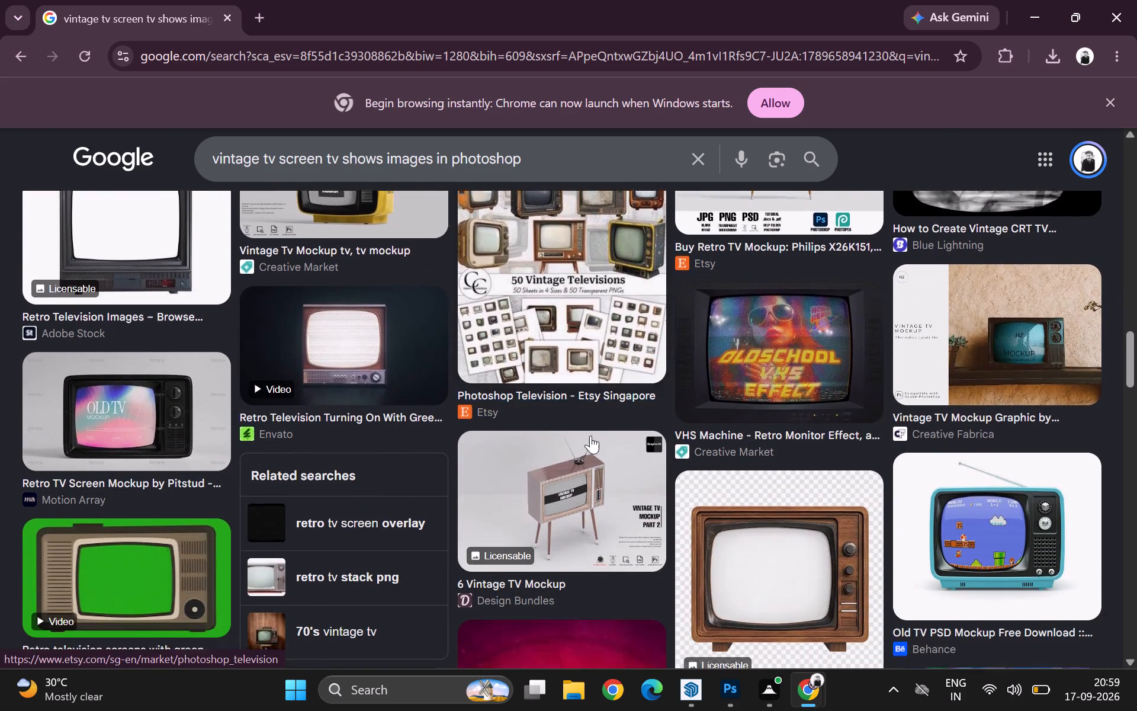
scroll(590, 435, "down", 6)
scroll(384, 256, "up", 3)
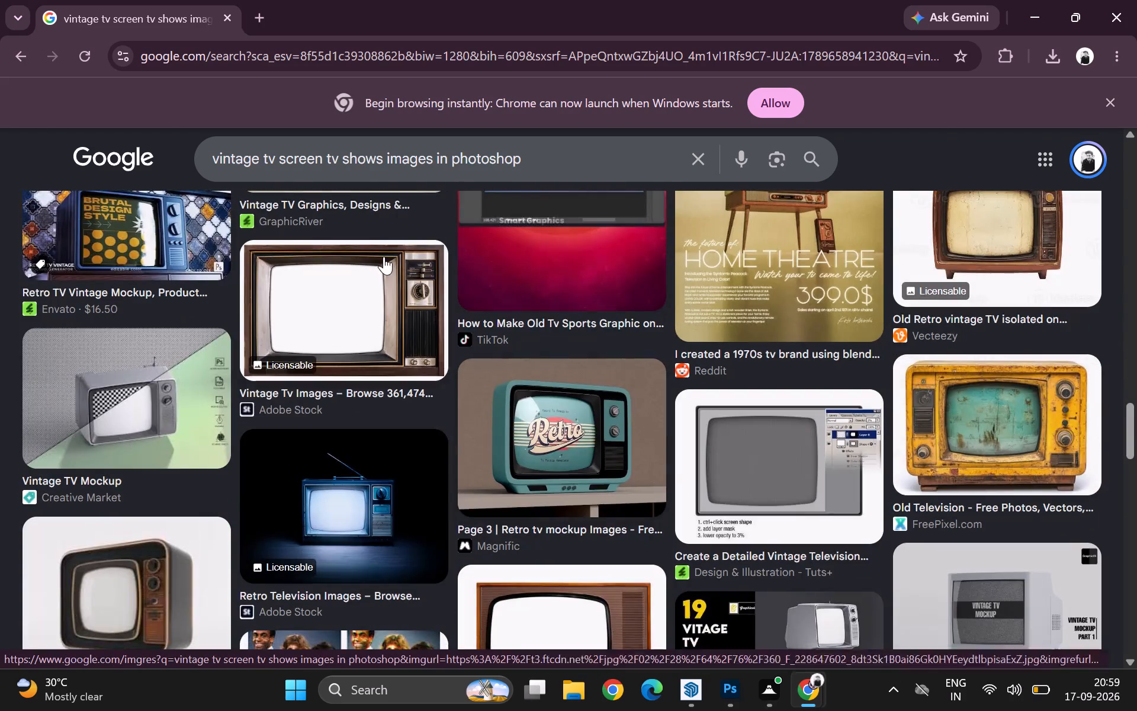
scroll(384, 257, "up", 4)
scroll(458, 318, "up", 20)
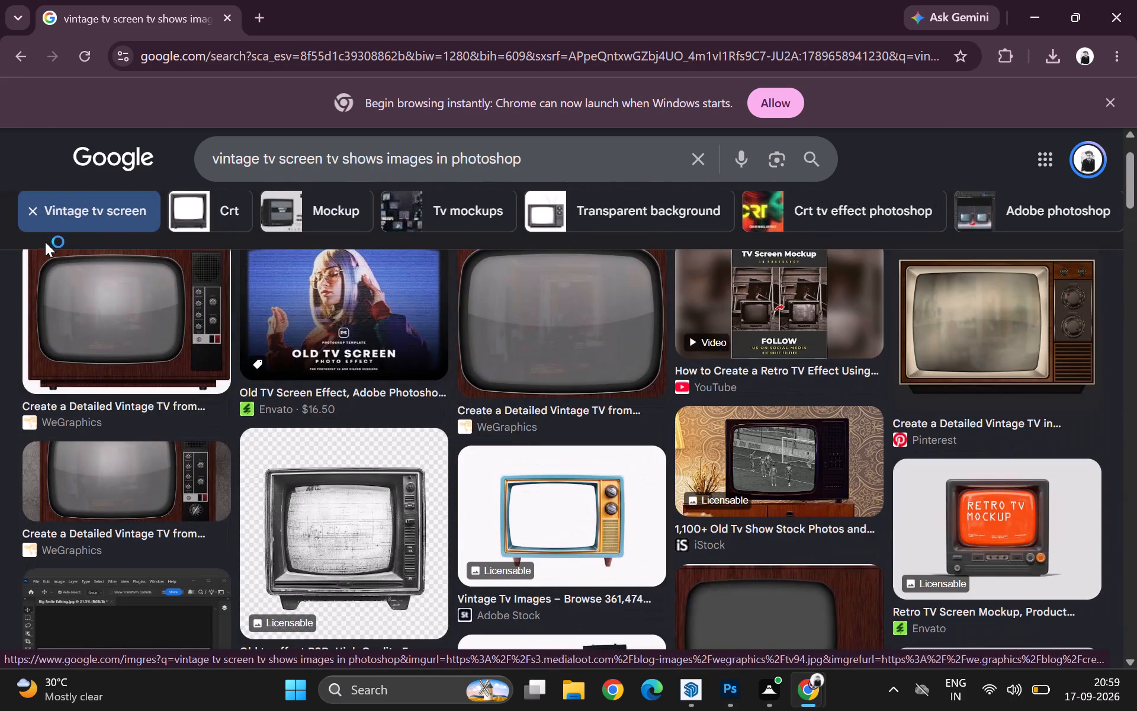
Replace the "Vintage tv screen" filter with "Photography" and look through the filtered TV show images.
left_click(31, 214)
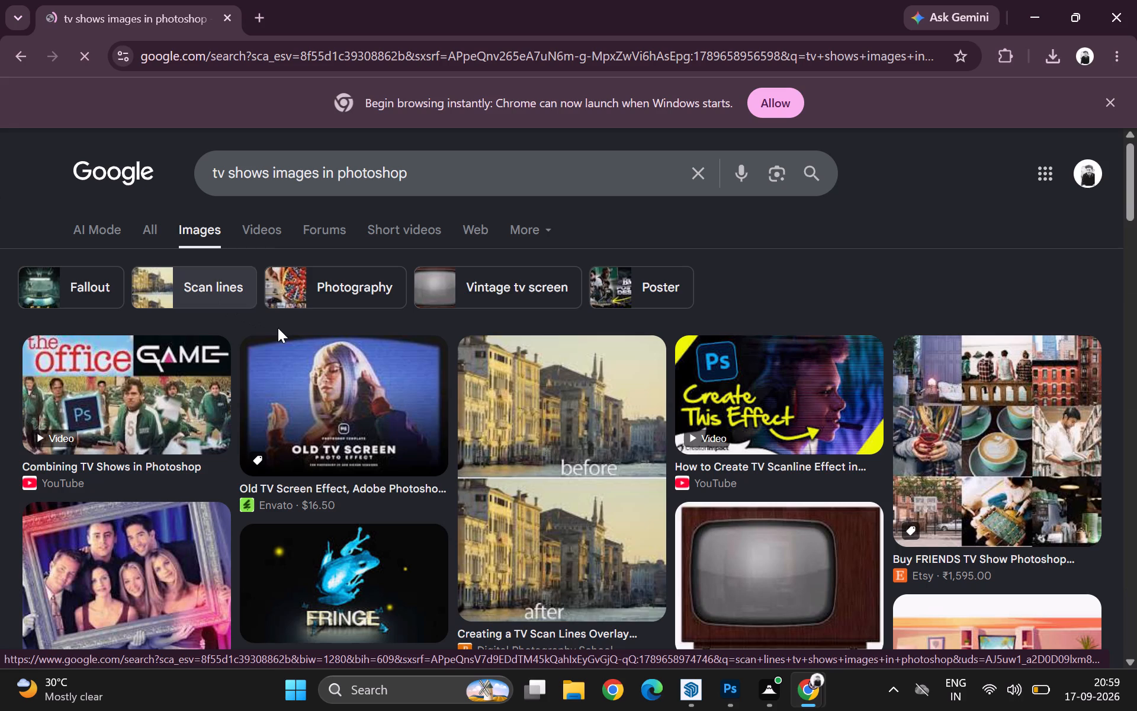
left_click(340, 287)
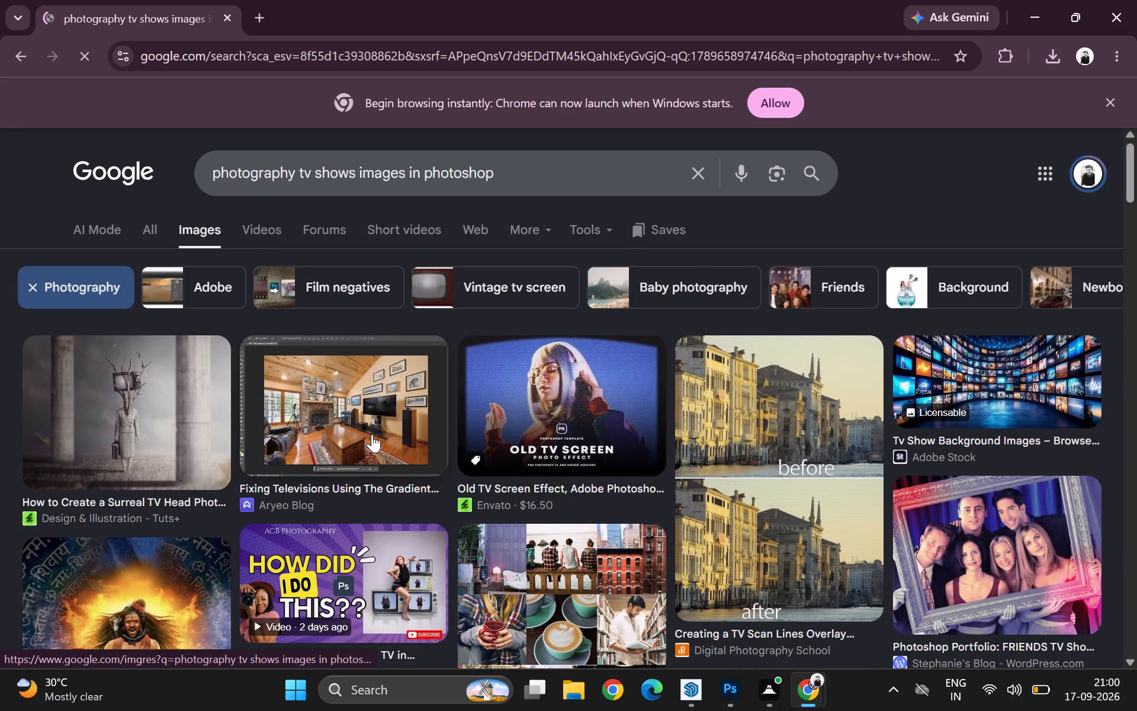
scroll(891, 431, "down", 2)
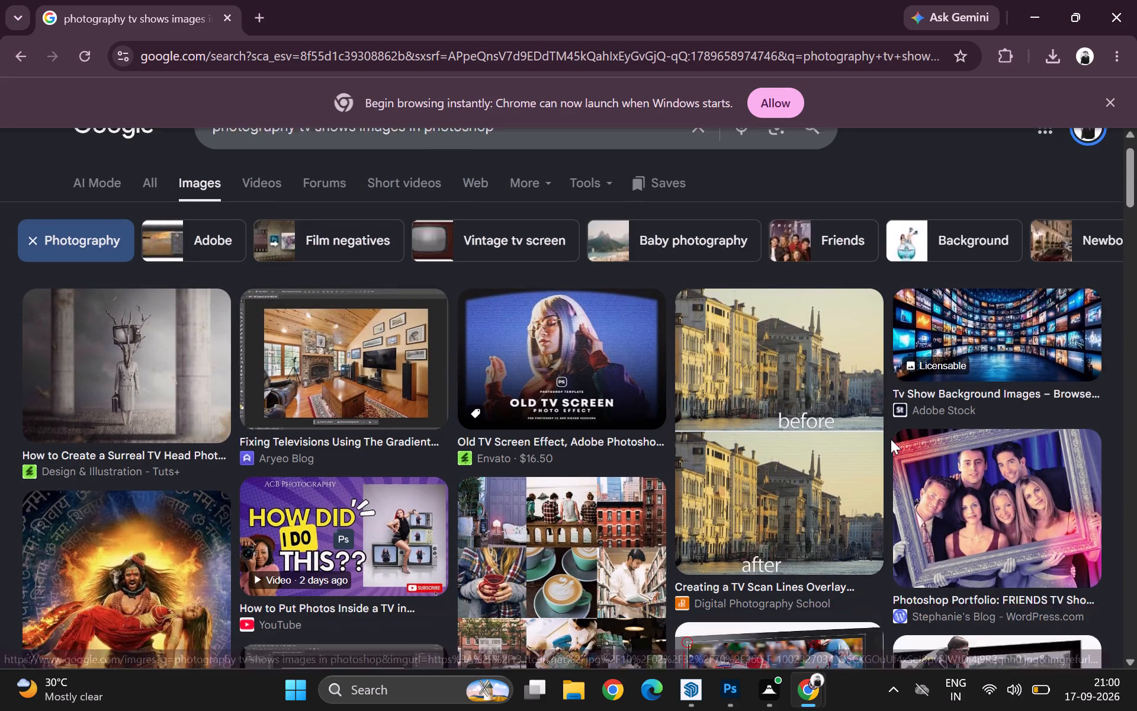
scroll(891, 439, "down", 1)
scroll(385, 412, "down", 3)
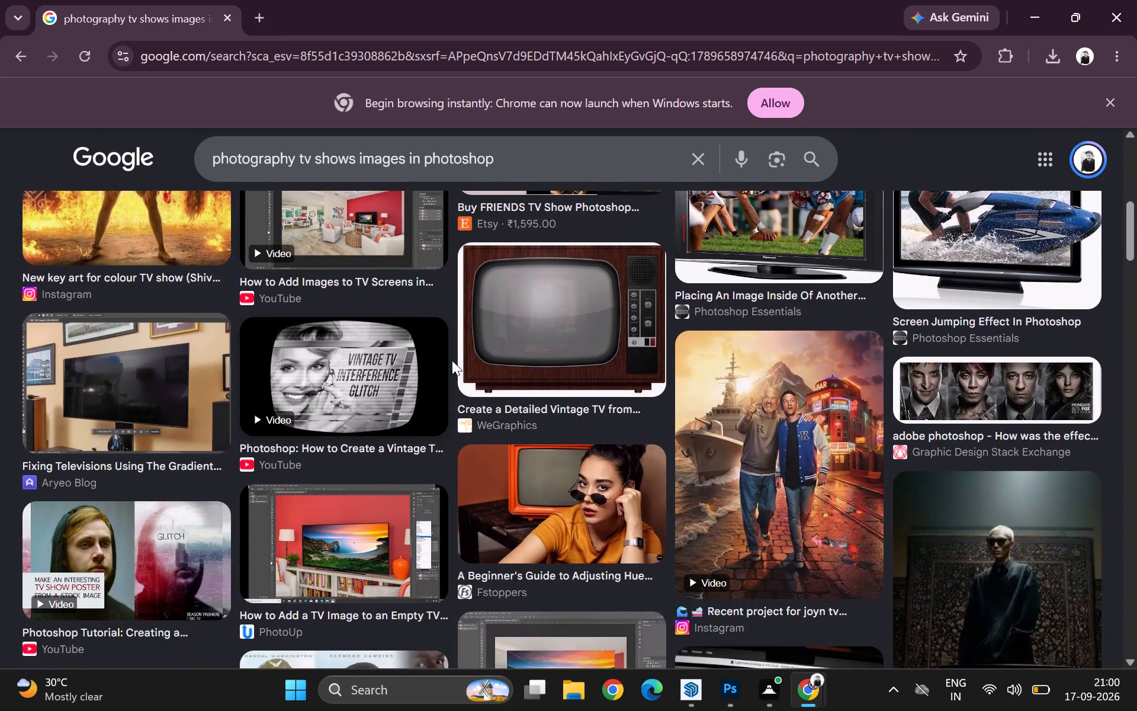
scroll(454, 333, "up", 6)
Search Google Images for "movies images in photoshop".
left_click(701, 176)
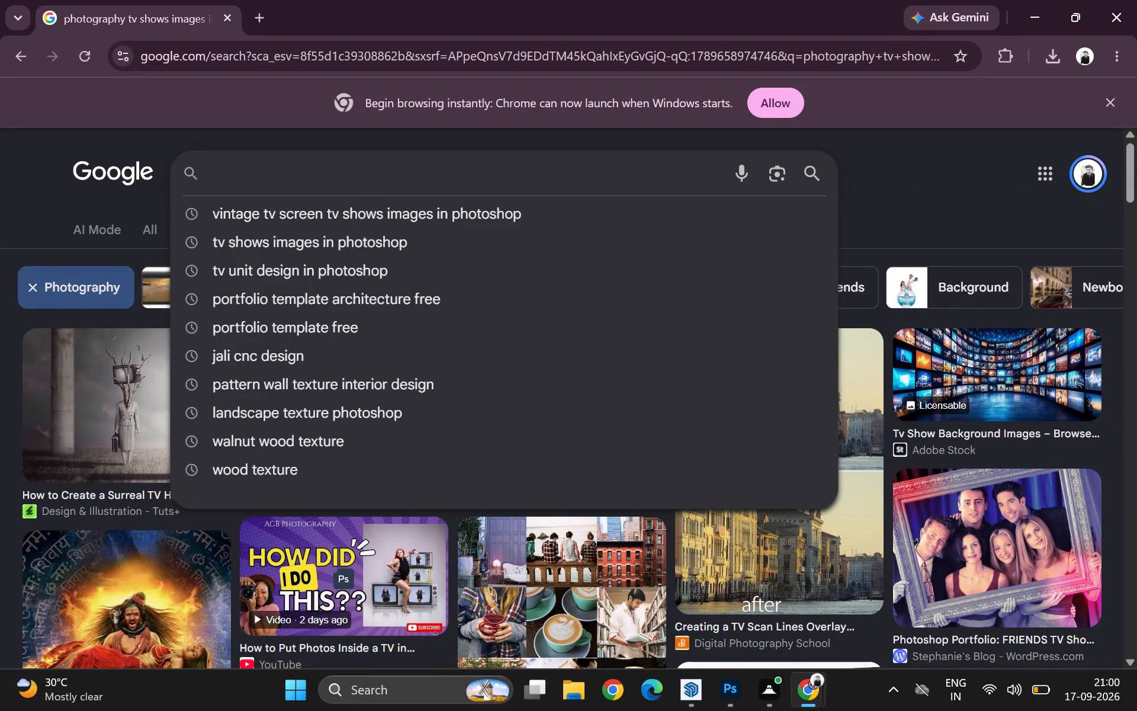
type("movie")
key("space")
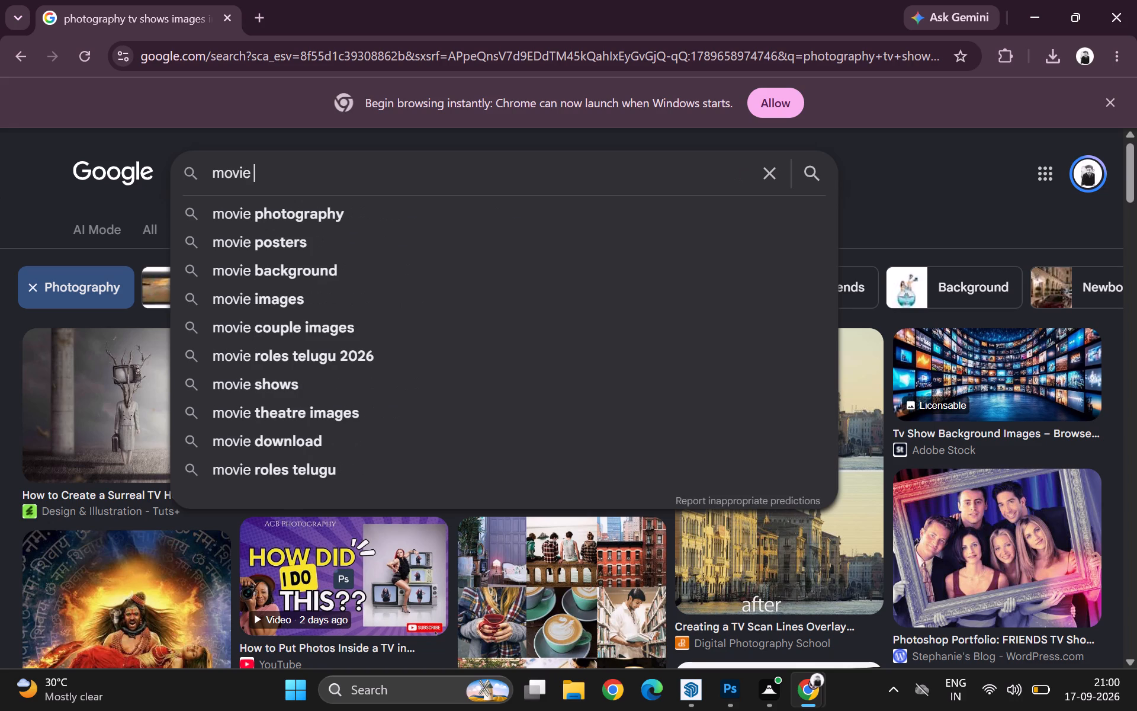
key("BackSpace")
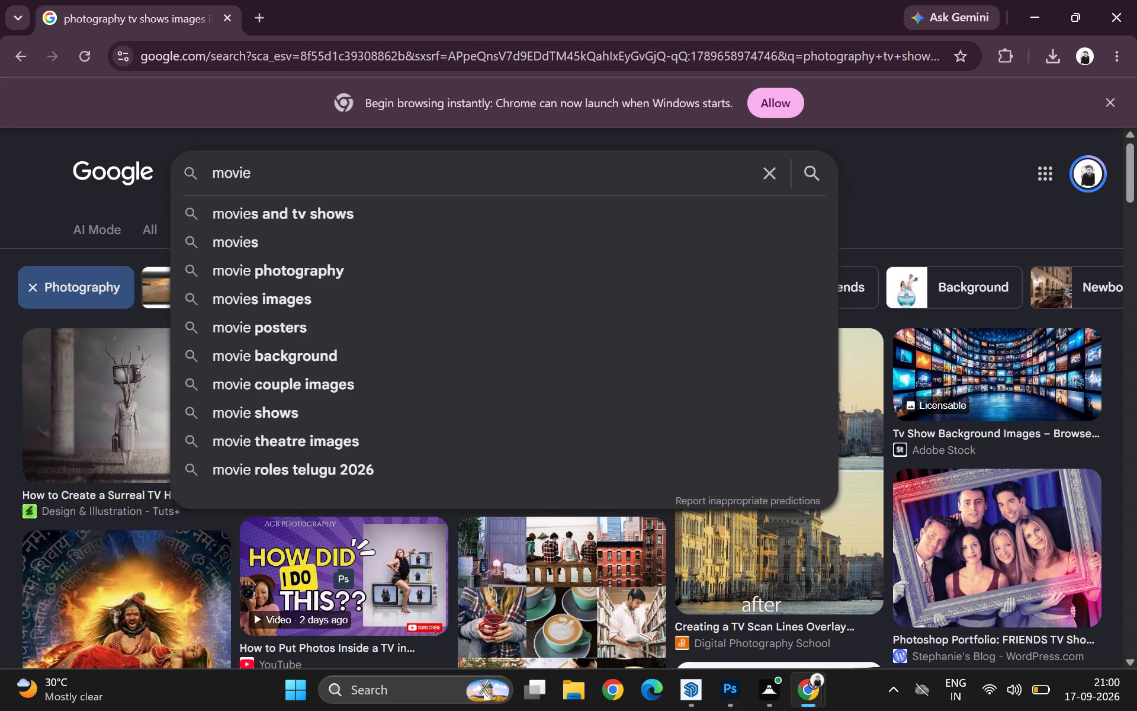
type("s images in photo")
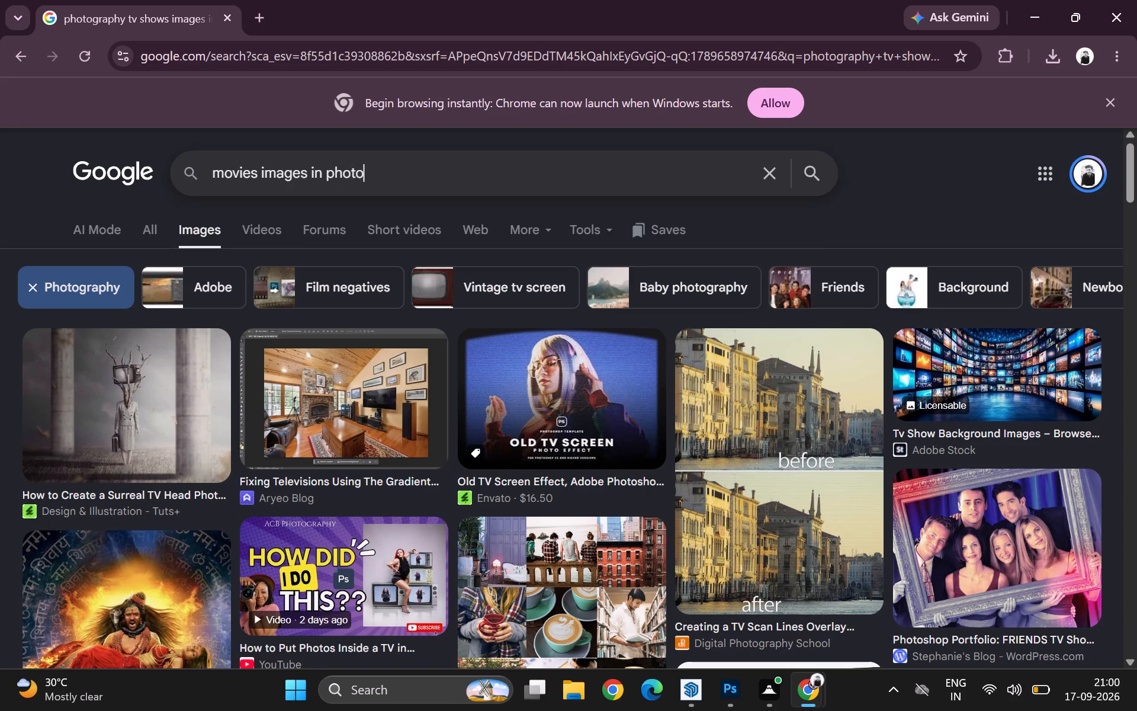
type("shop")
key("Return")
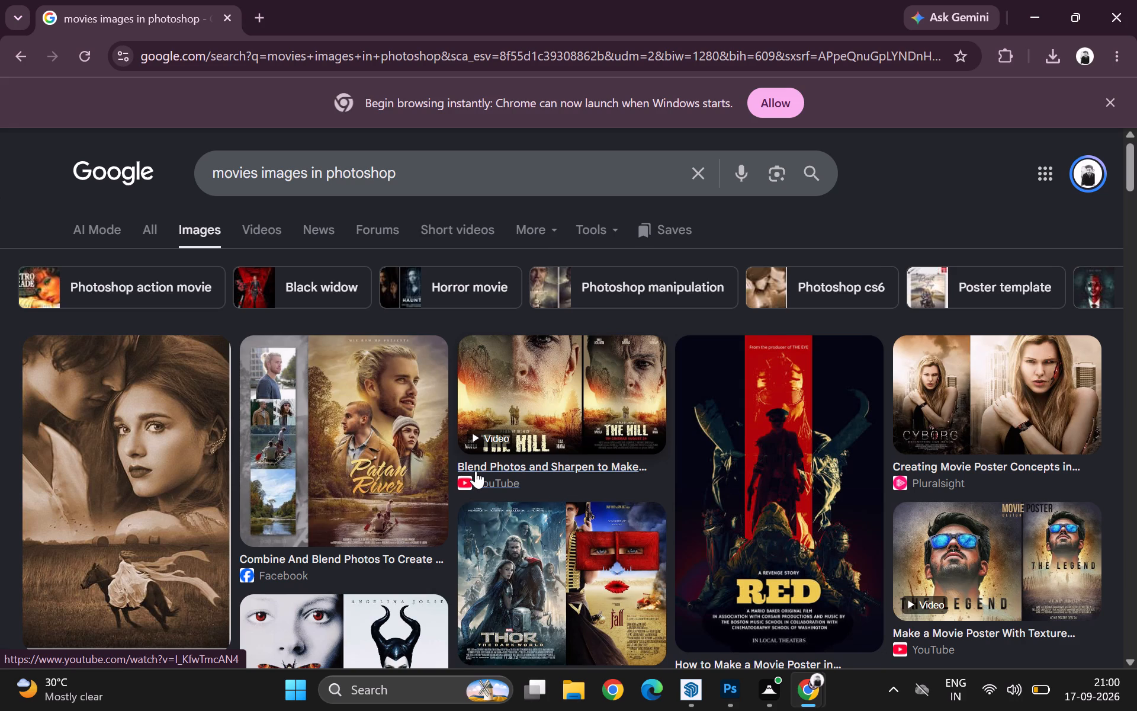
Narrow the movie image results to "Photoshop manipulation" and look through them for a usable movie picture.
left_click(610, 282)
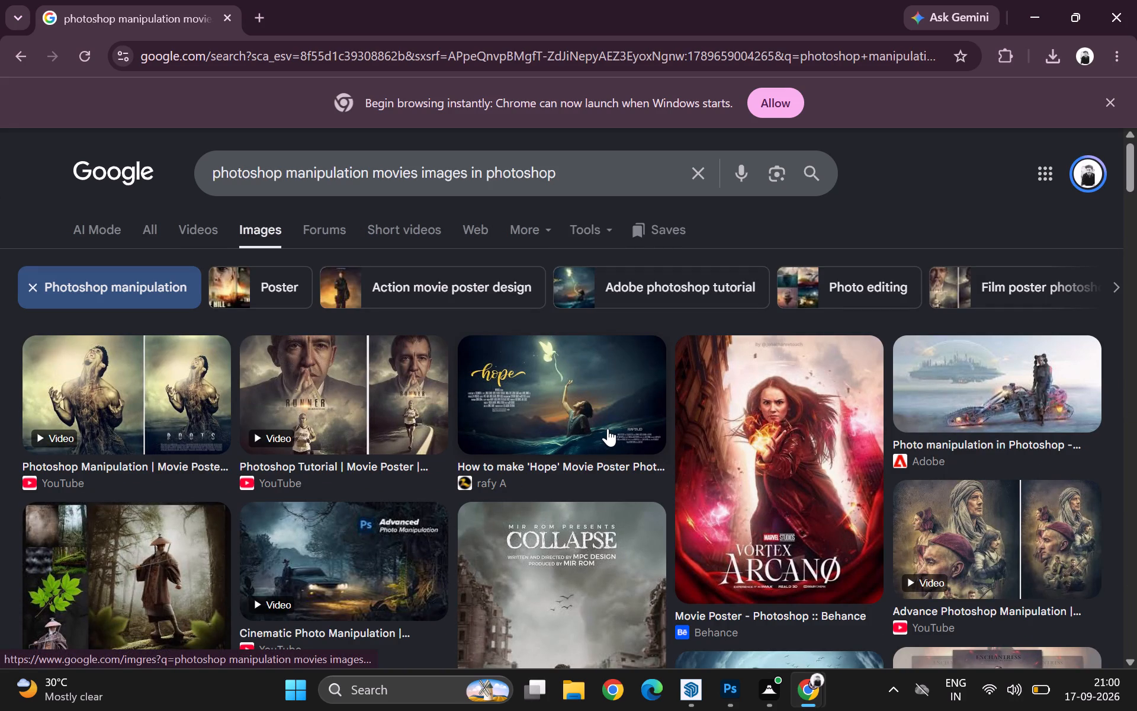
scroll(607, 429, "down", 3)
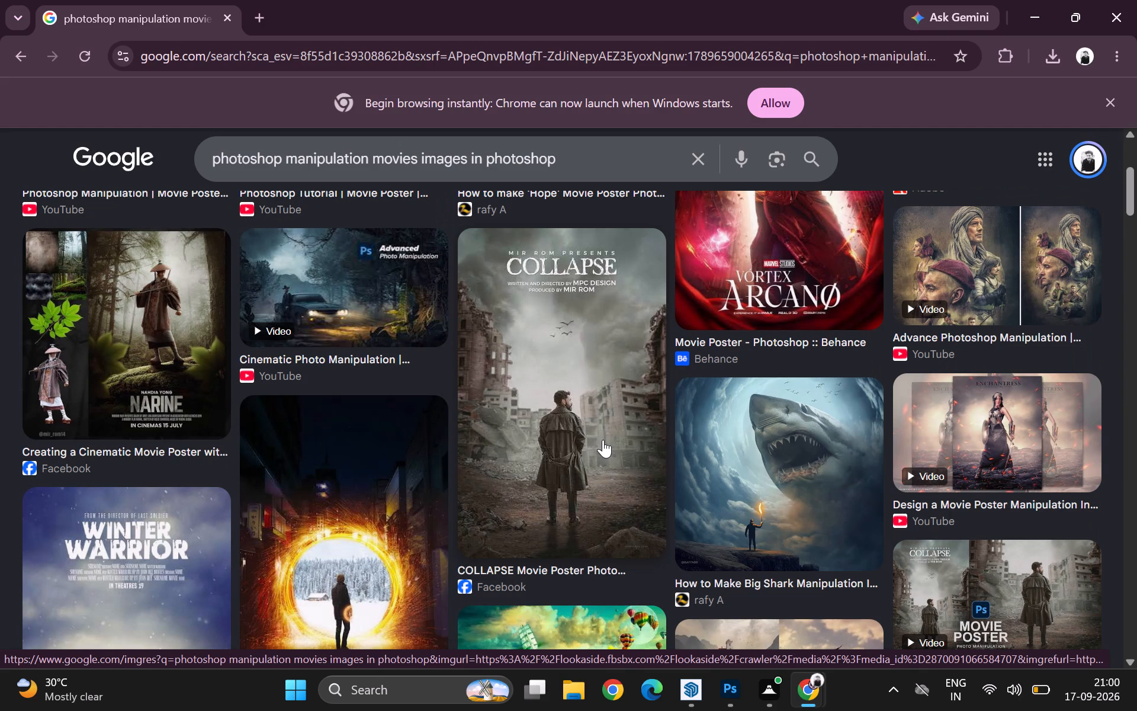
scroll(603, 440, "down", 3)
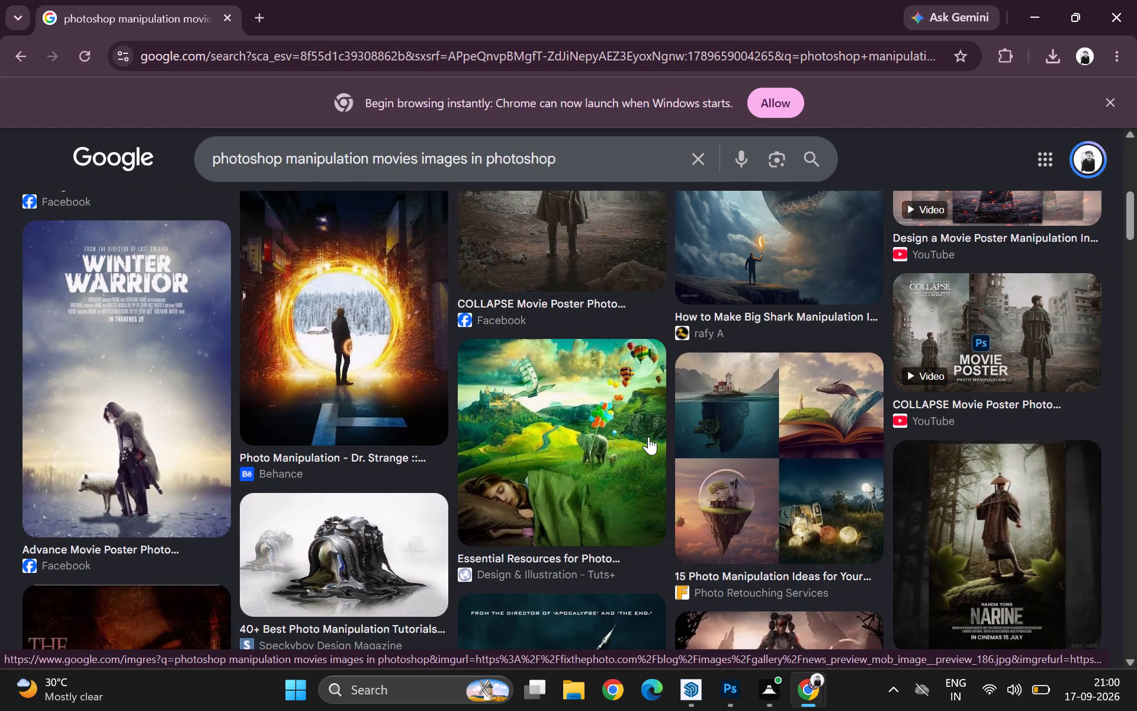
scroll(592, 430, "down", 3)
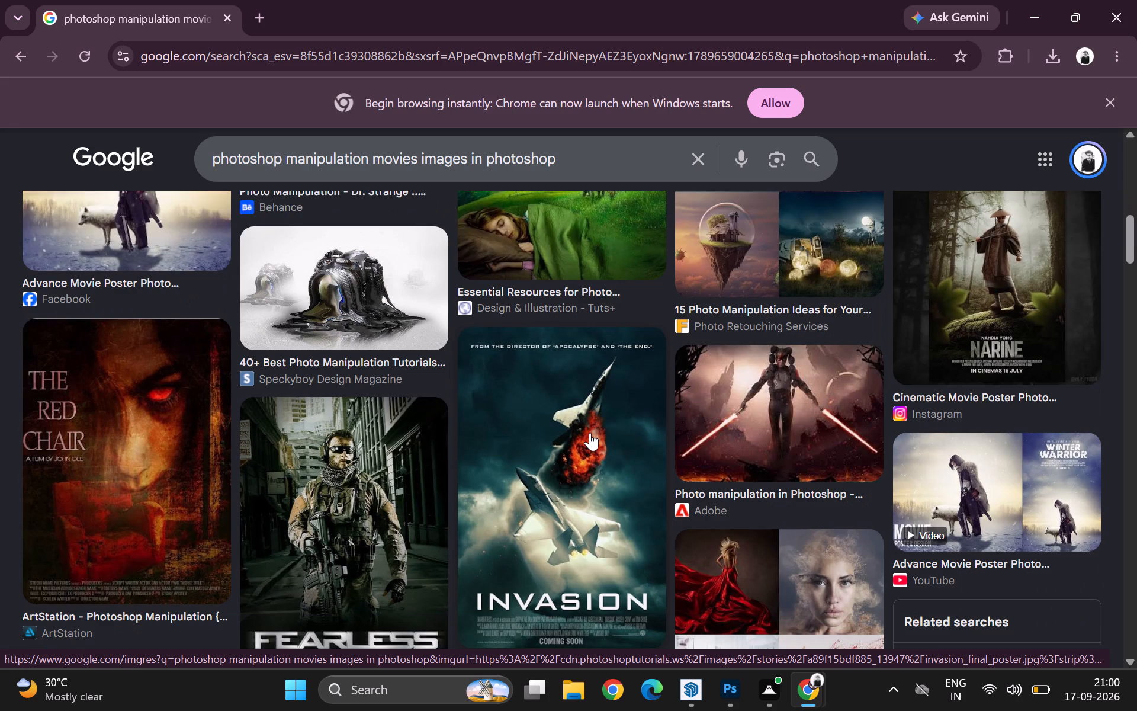
scroll(590, 433, "down", 4)
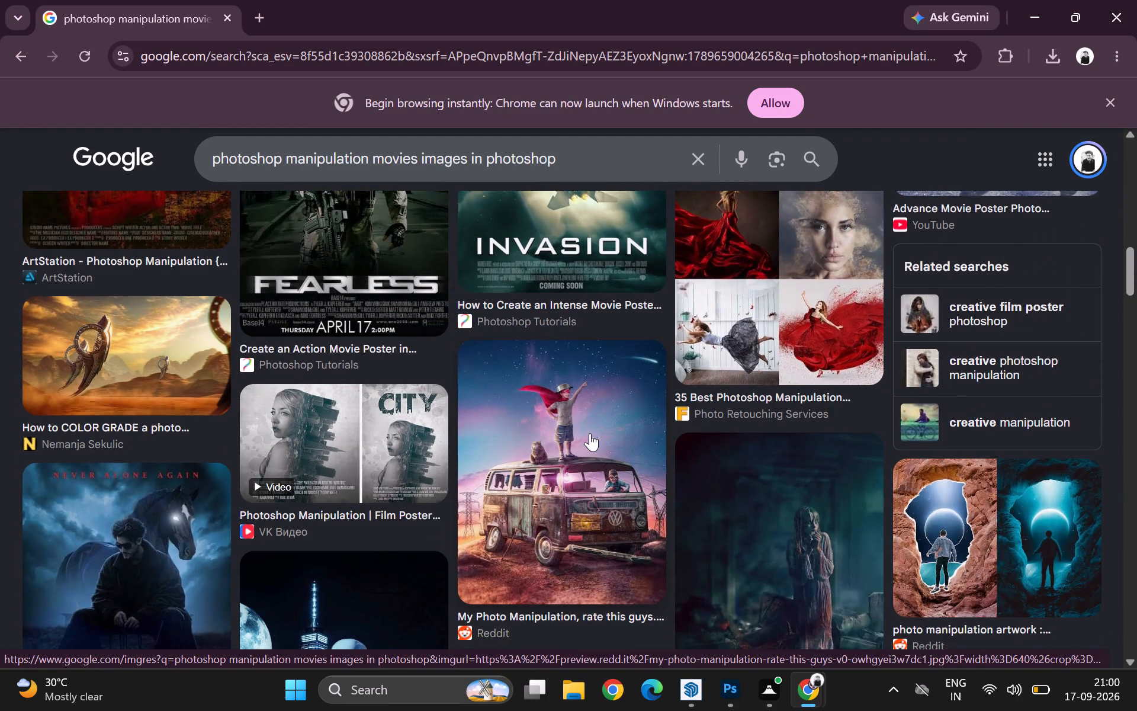
scroll(590, 433, "down", 4)
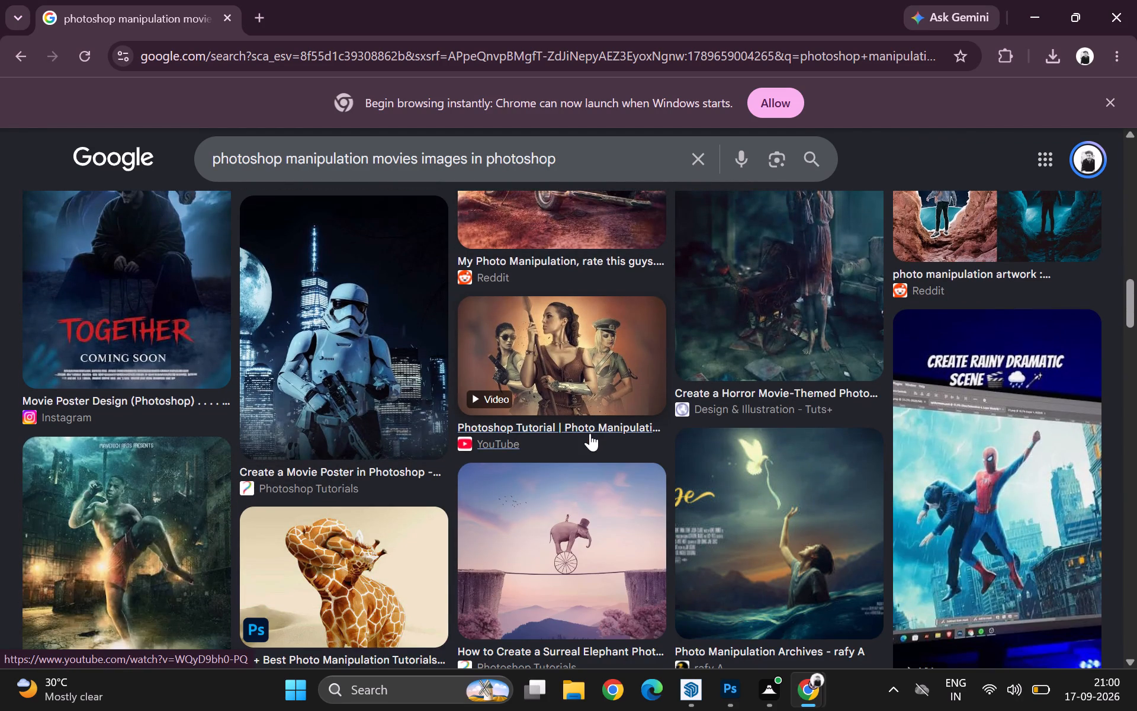
scroll(590, 433, "down", 3)
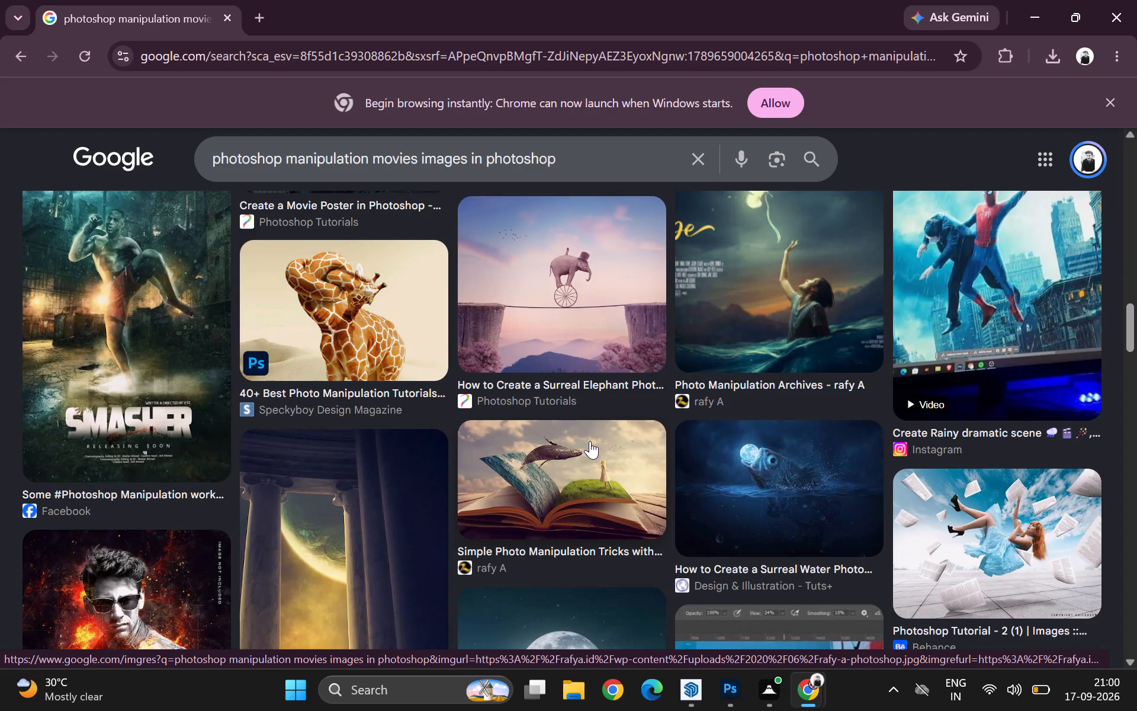
scroll(590, 441, "down", 4)
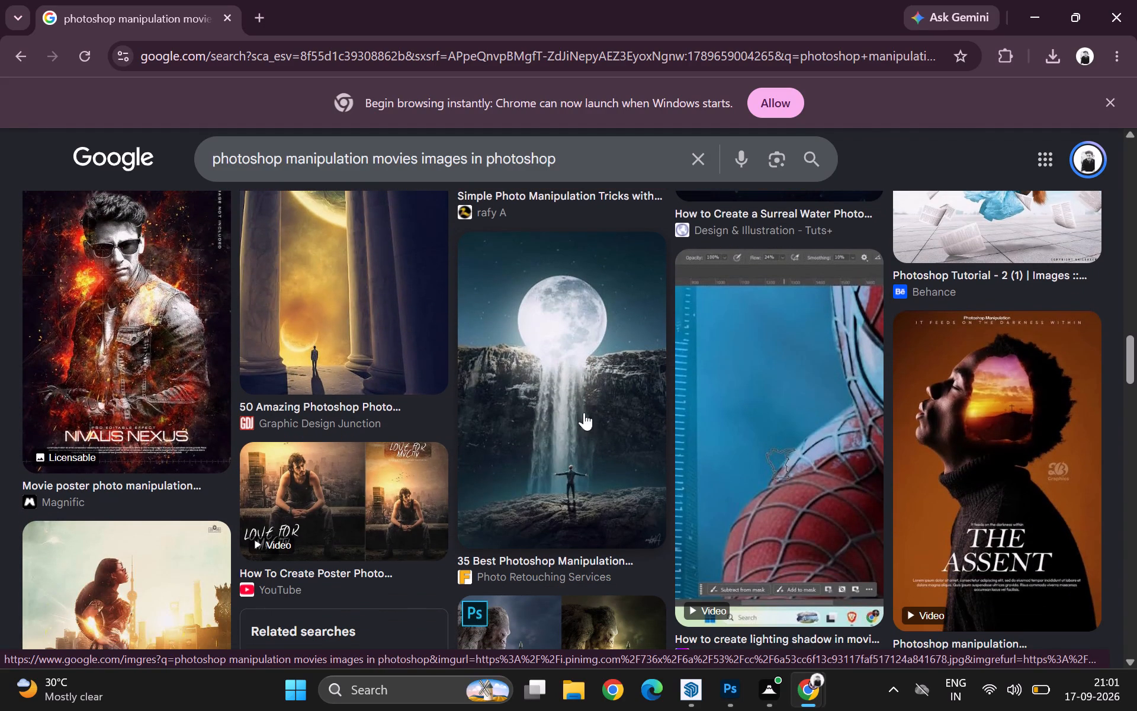
scroll(570, 413, "down", 3)
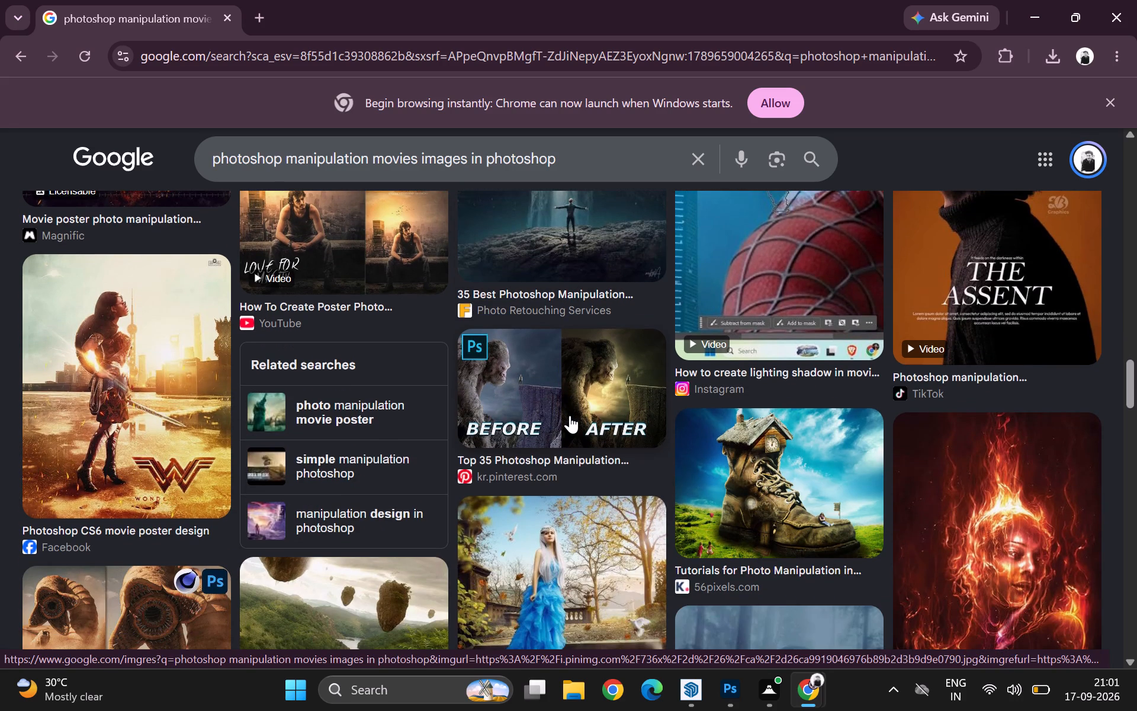
scroll(570, 415, "down", 1)
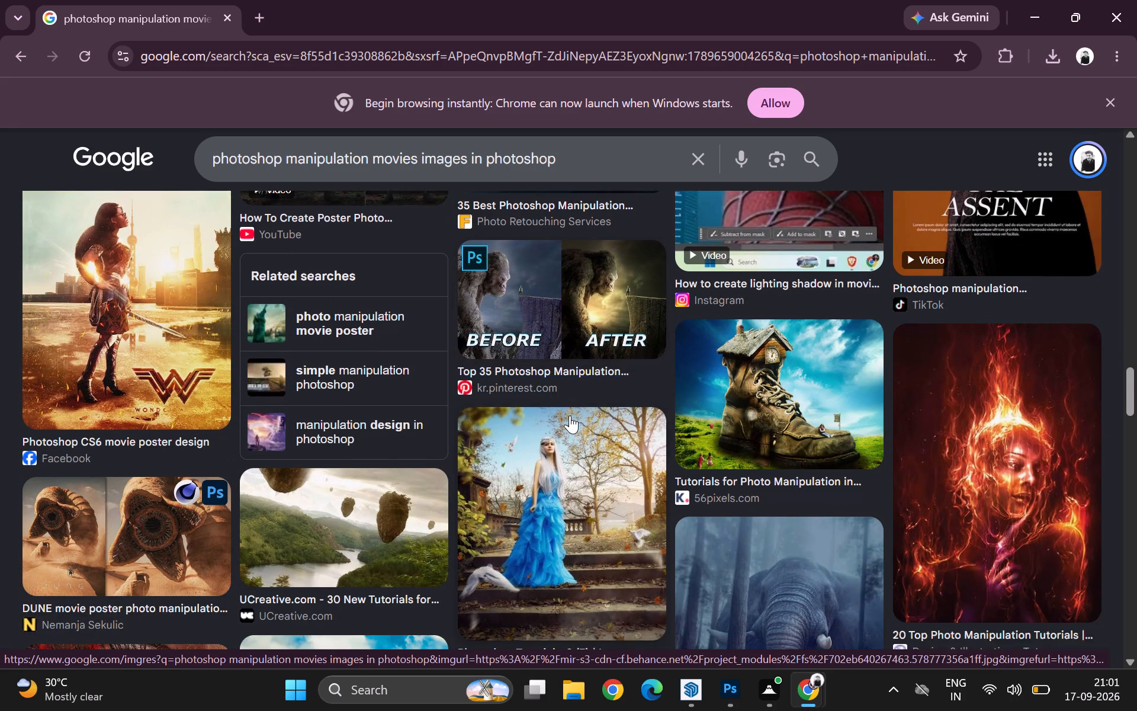
scroll(570, 415, "down", 2)
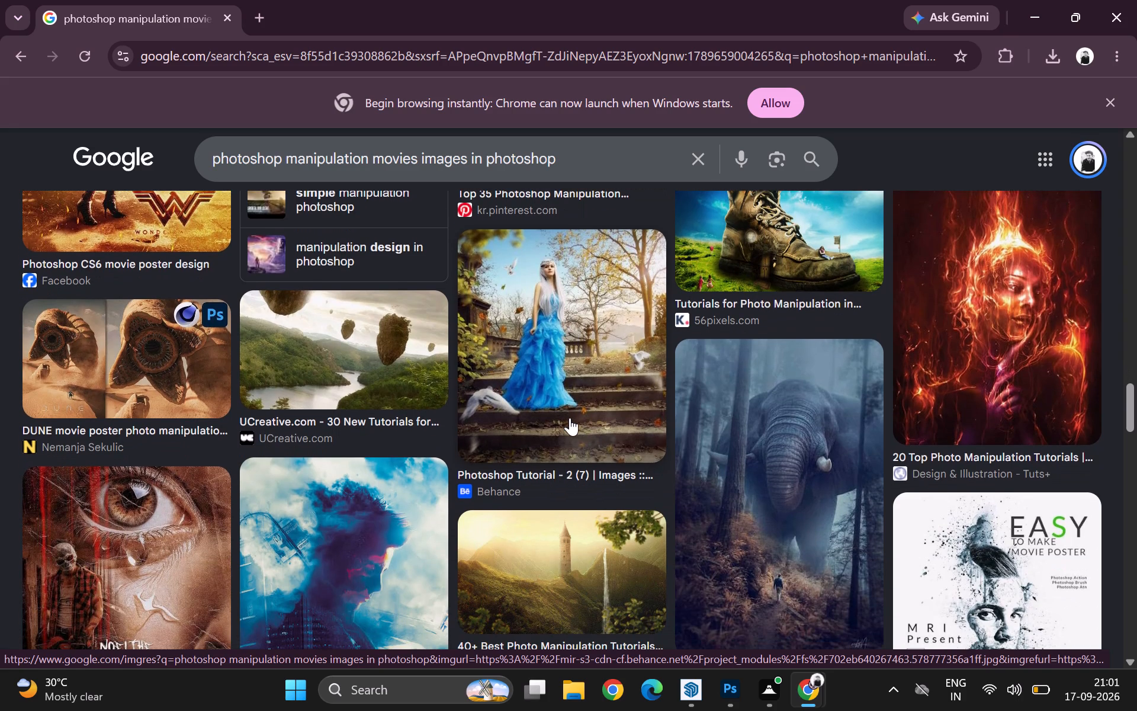
scroll(570, 418, "down", 3)
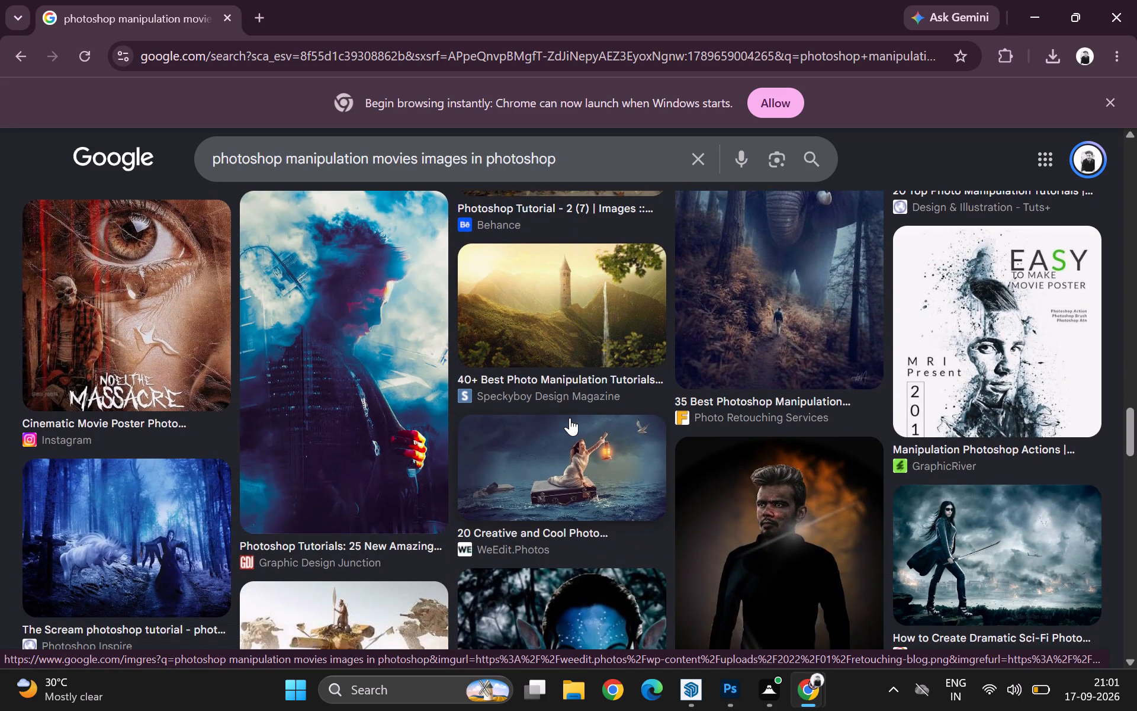
scroll(570, 418, "down", 3)
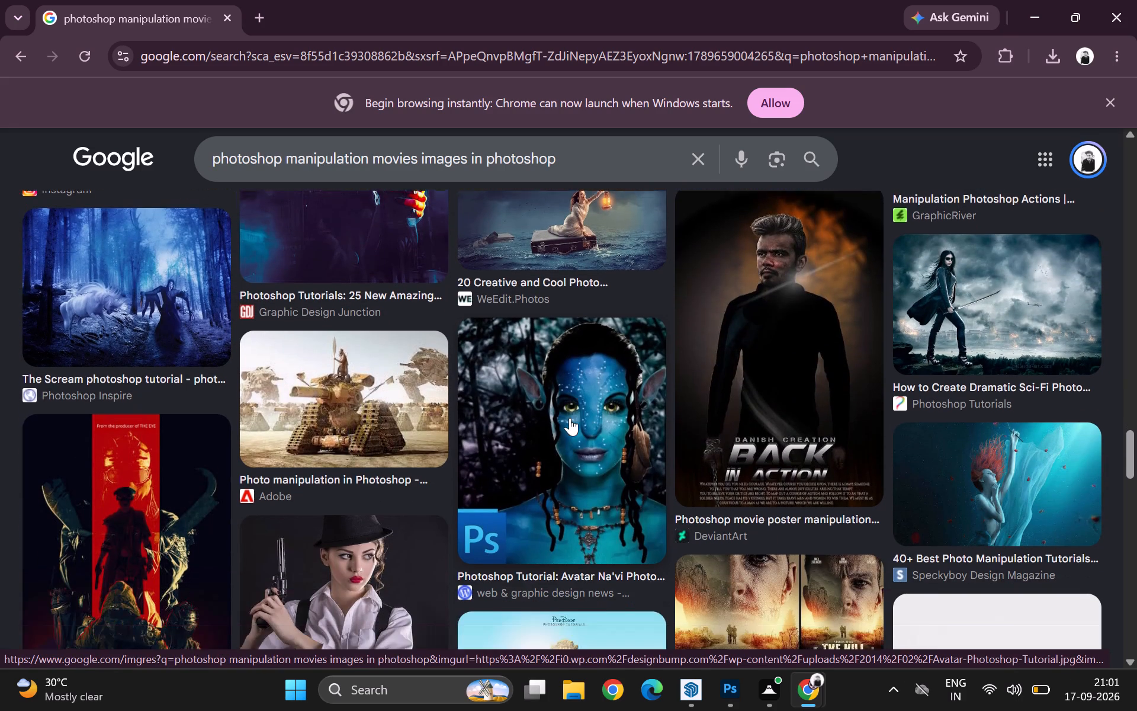
scroll(570, 418, "down", 2)
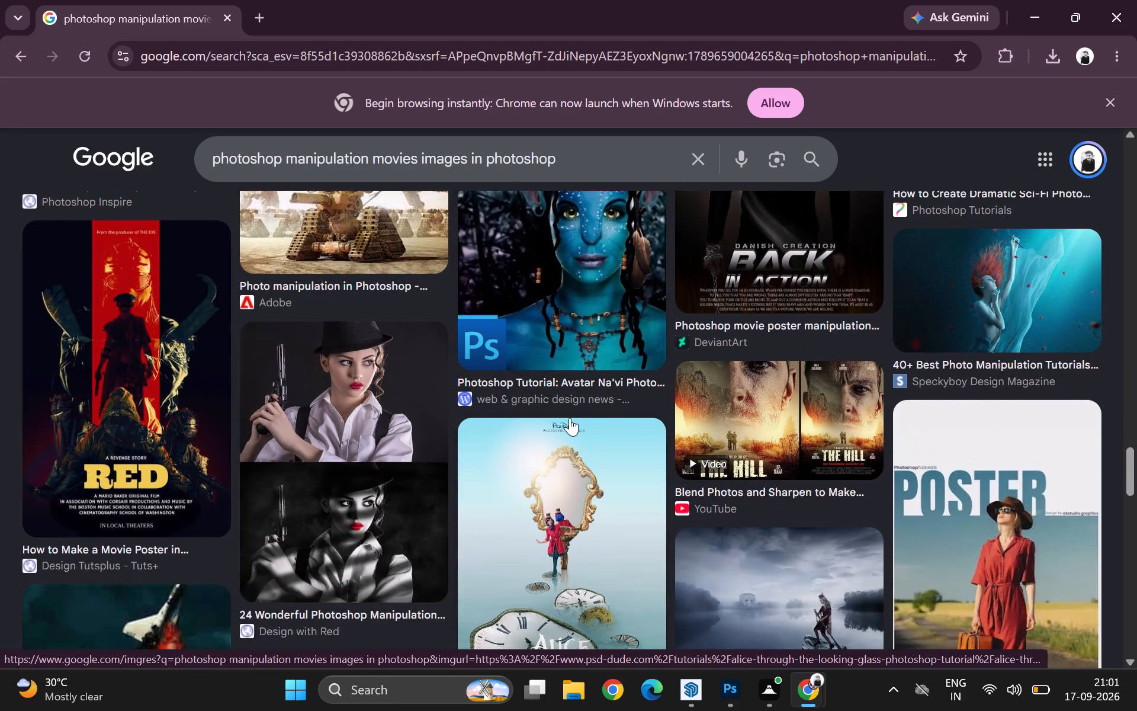
scroll(570, 418, "down", 5)
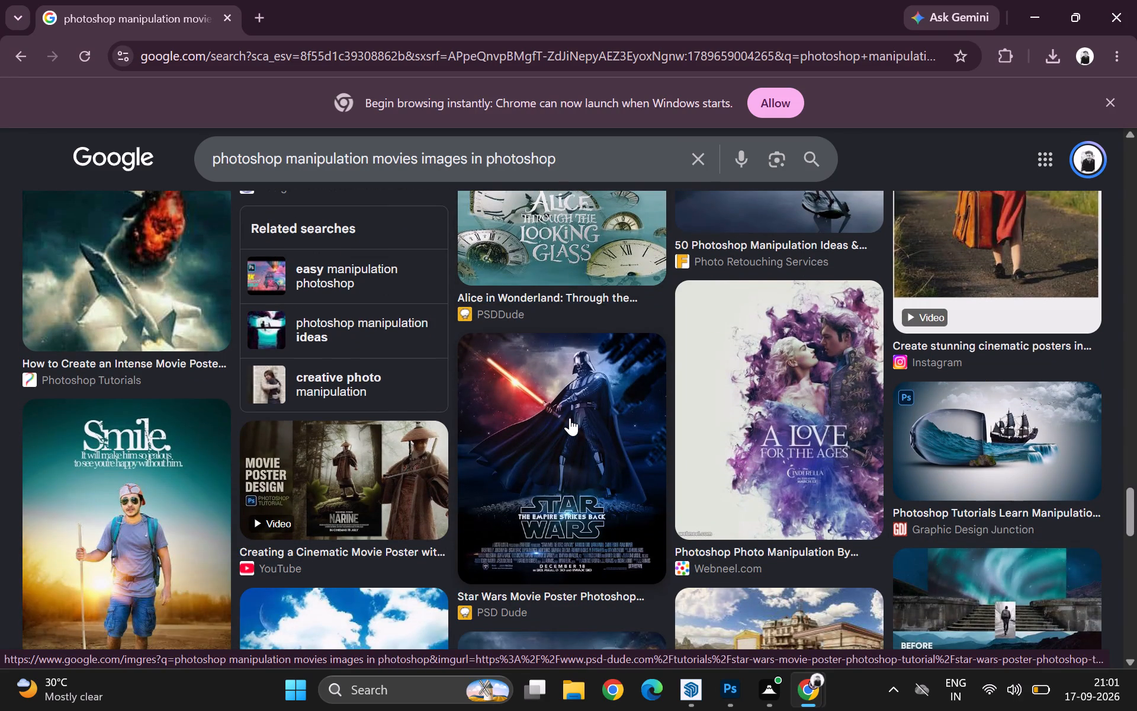
scroll(570, 418, "down", 2)
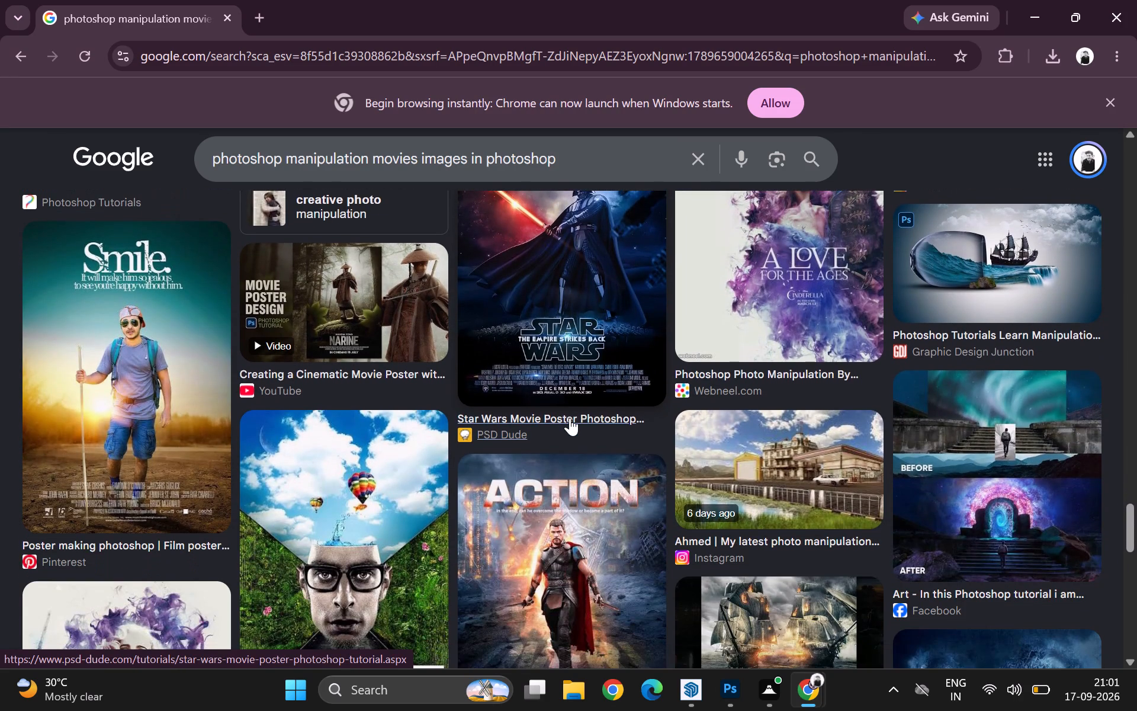
scroll(570, 418, "down", 4)
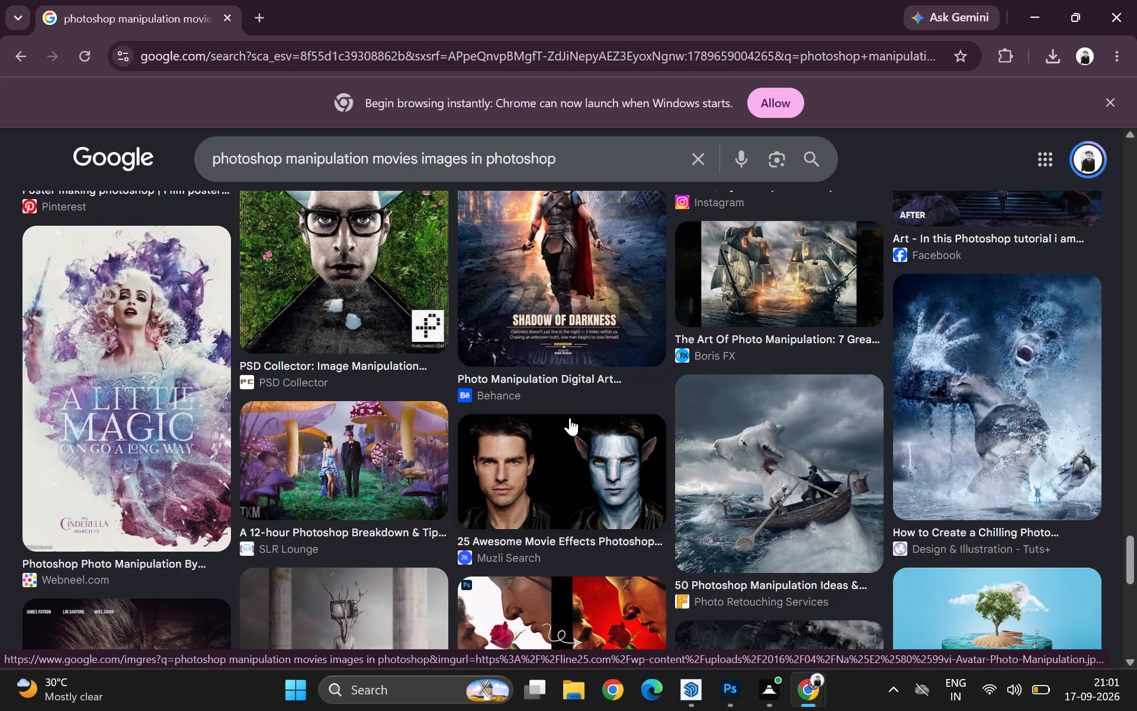
scroll(570, 418, "down", 1)
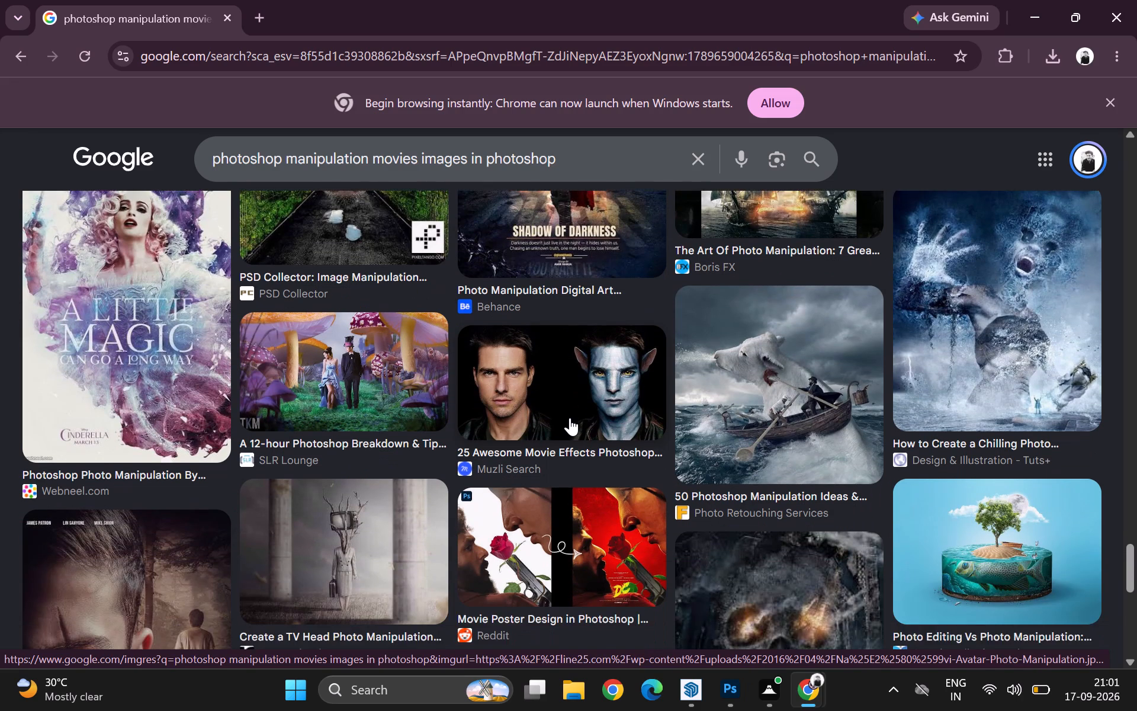
scroll(570, 418, "down", 5)
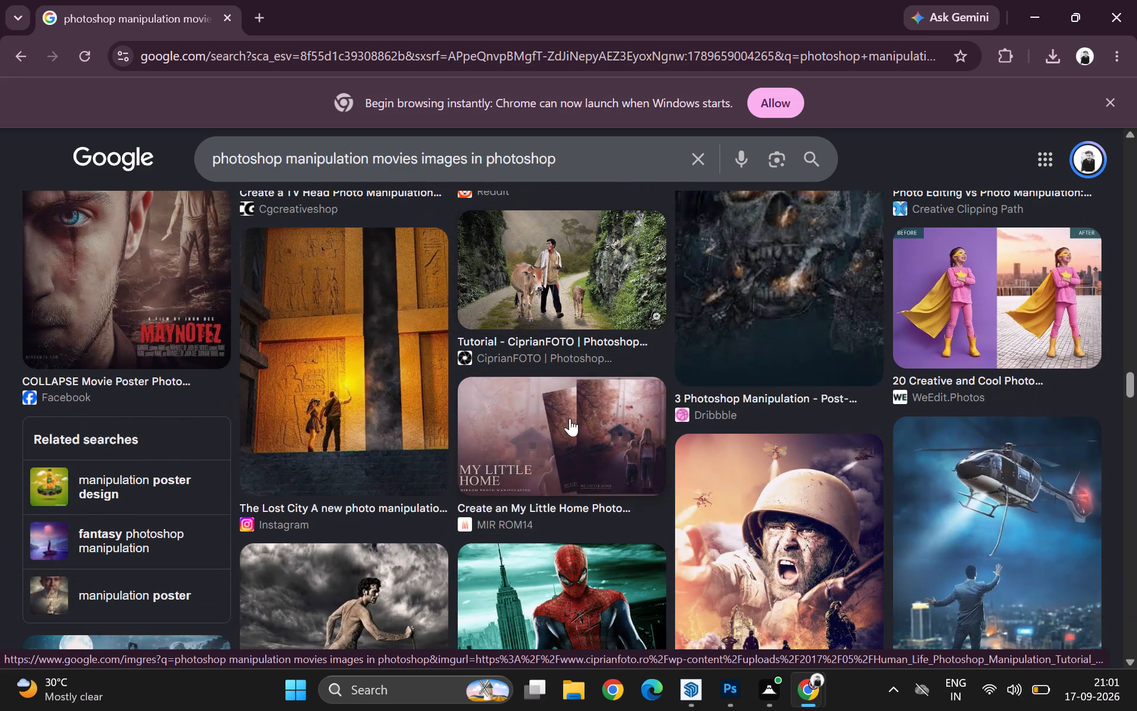
scroll(570, 418, "down", 4)
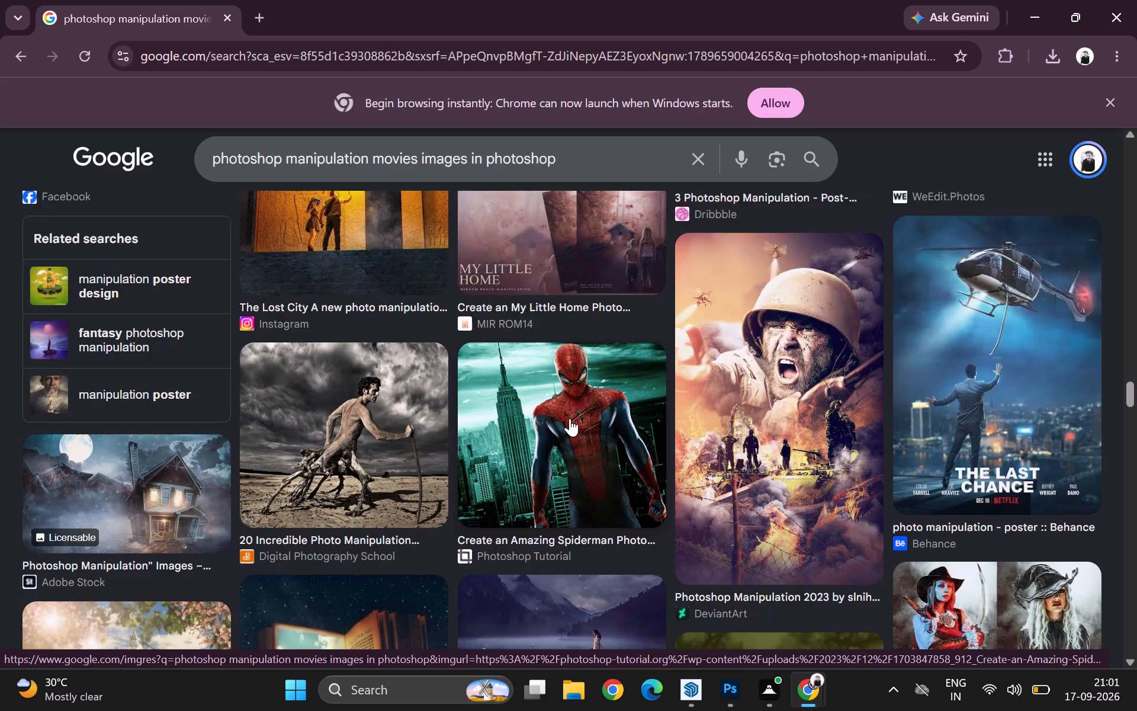
scroll(570, 418, "down", 1)
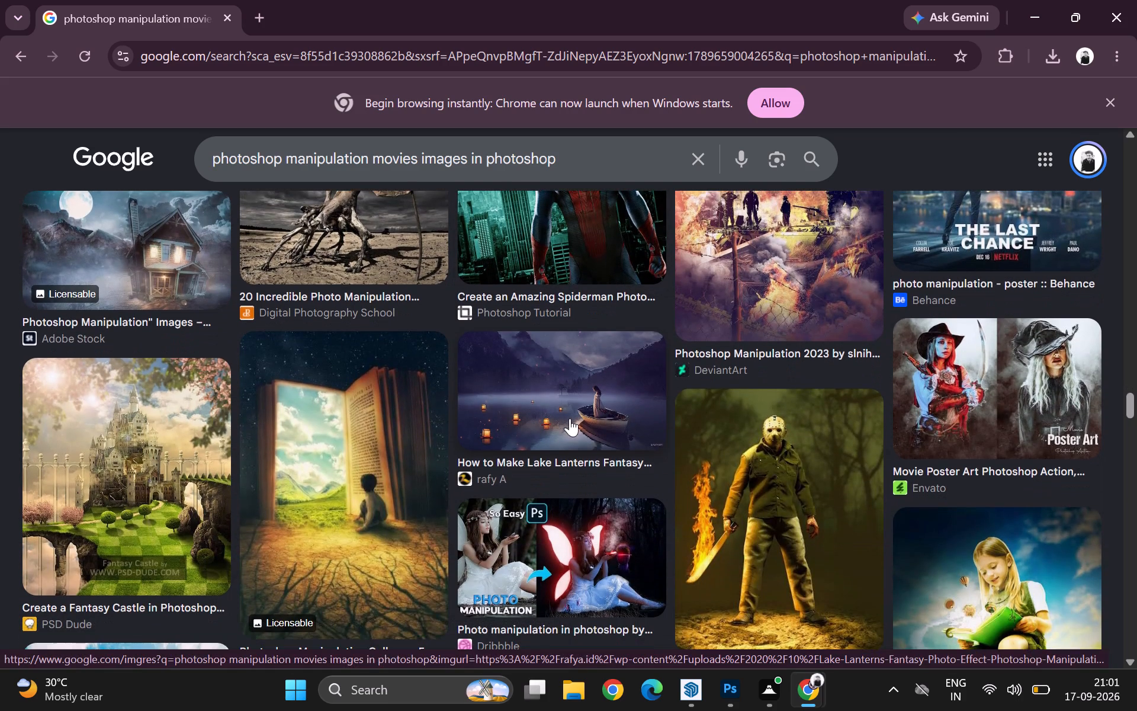
scroll(570, 418, "down", 2)
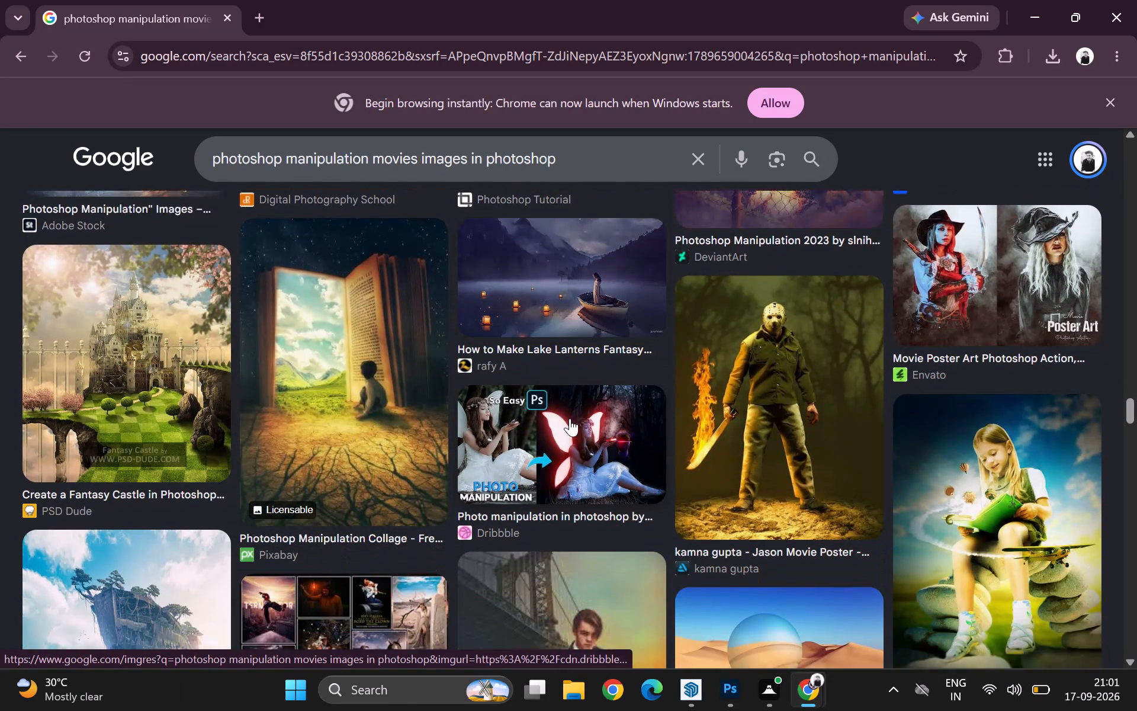
scroll(570, 418, "down", 2)
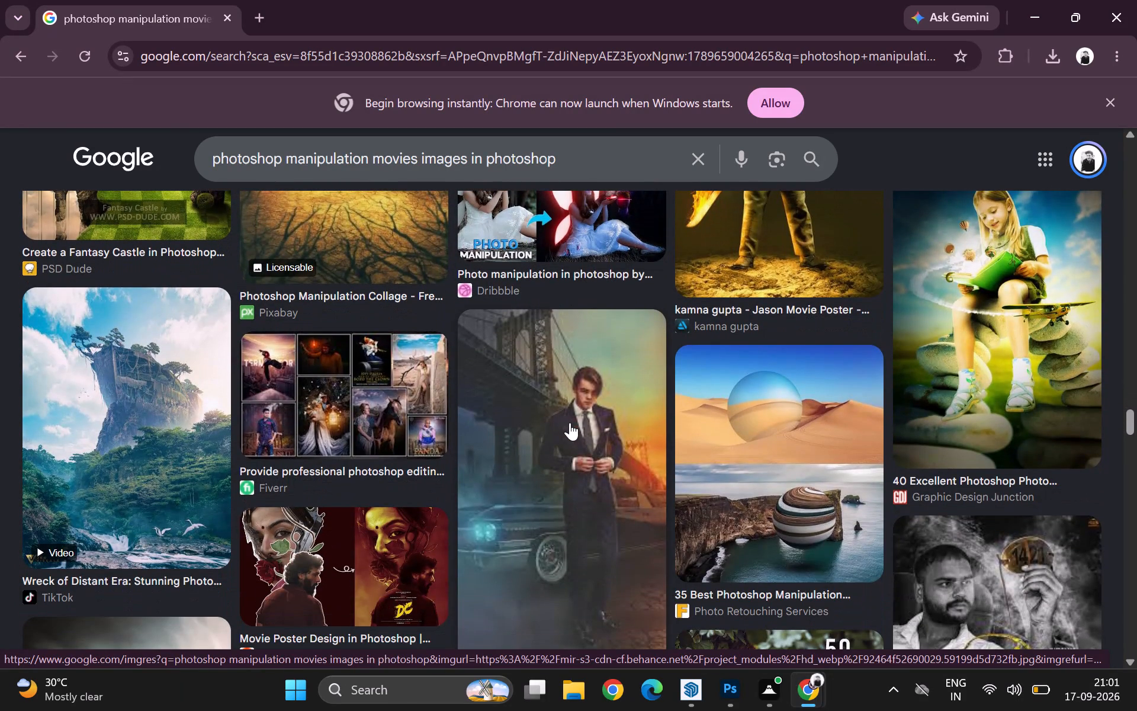
scroll(570, 422, "down", 2)
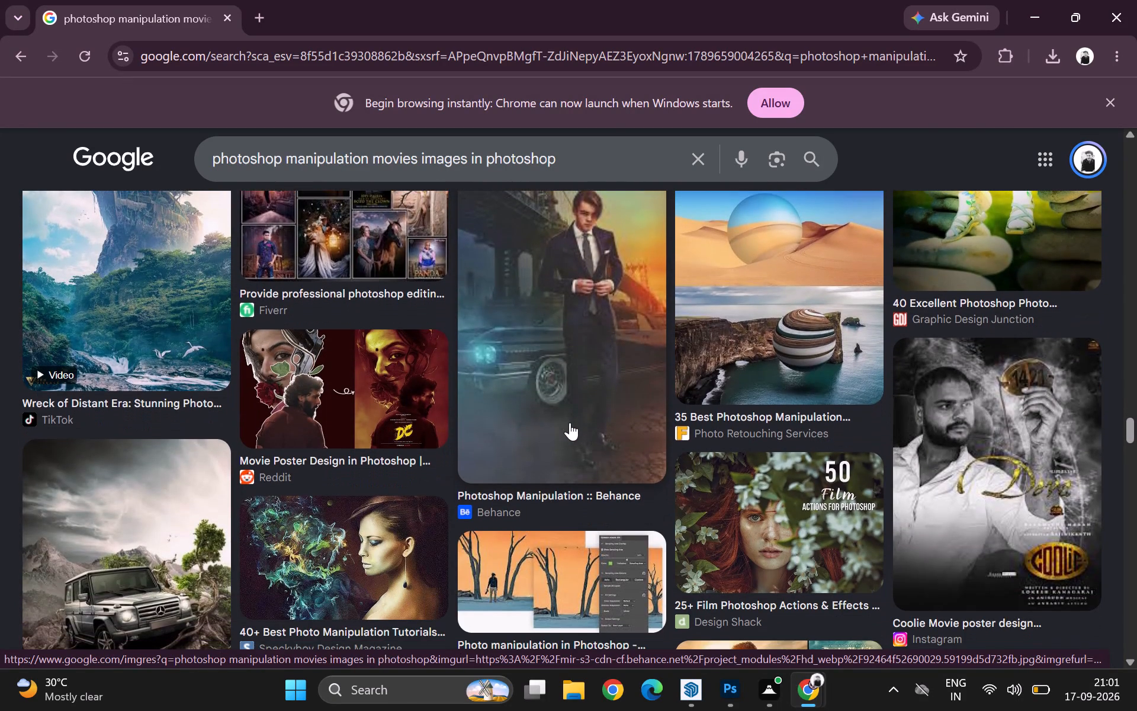
scroll(570, 422, "down", 4)
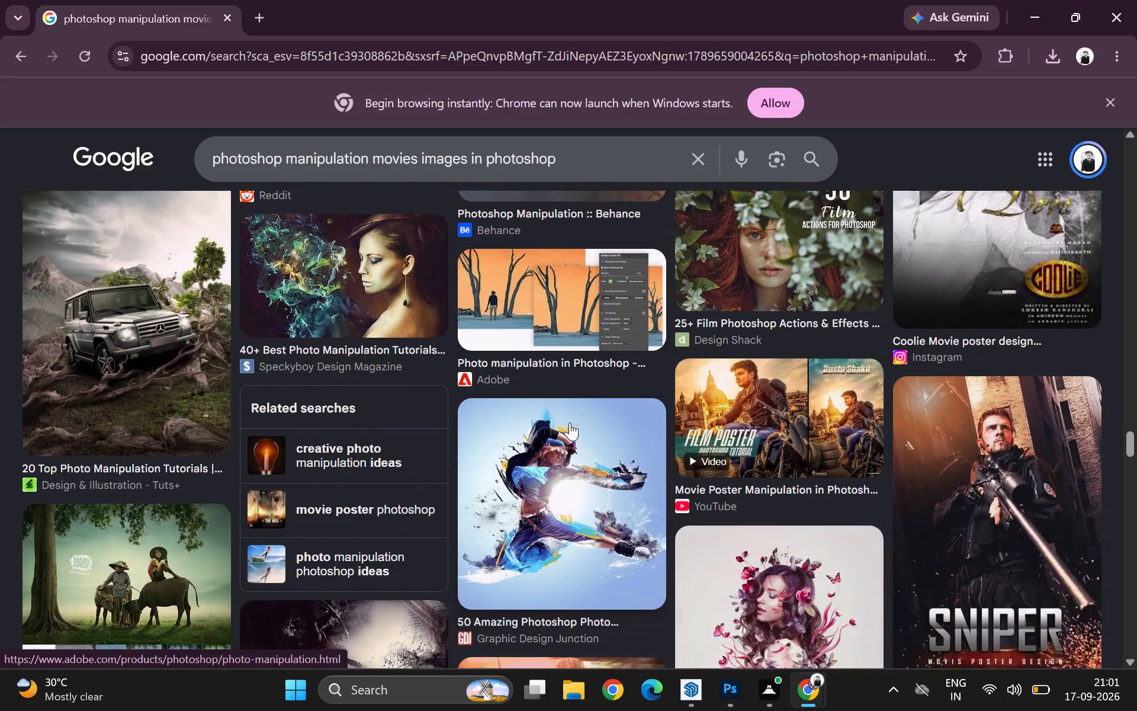
scroll(570, 422, "down", 2)
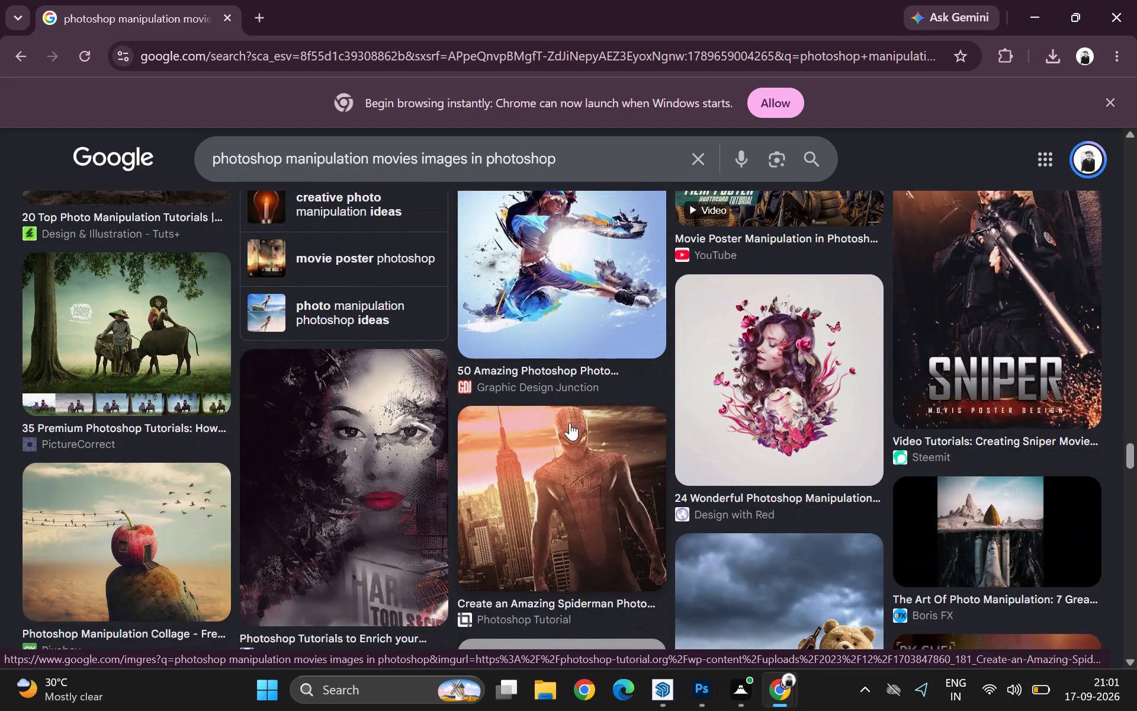
scroll(570, 422, "down", 2)
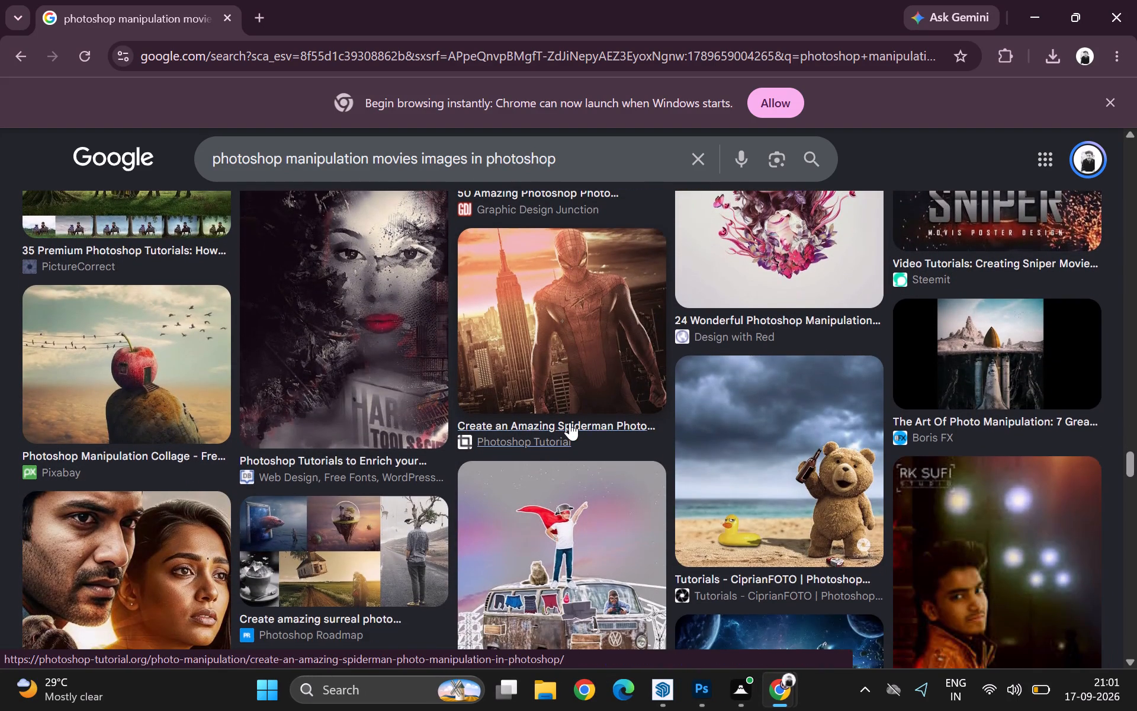
scroll(570, 422, "down", 2)
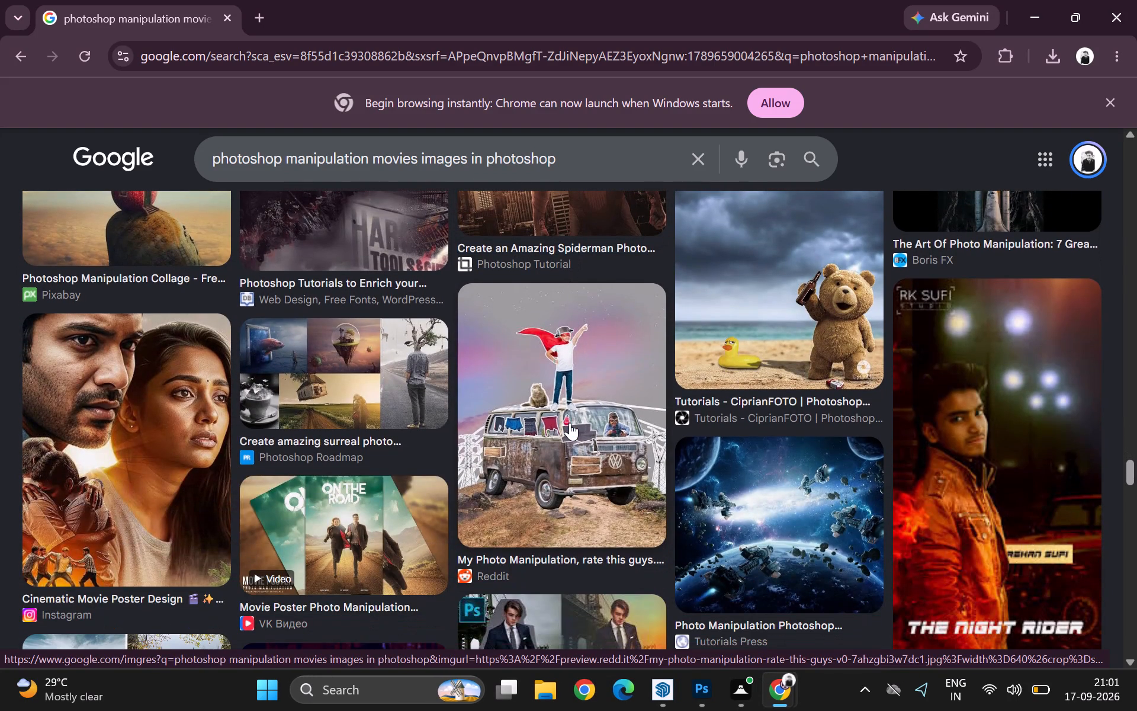
scroll(570, 422, "down", 3)
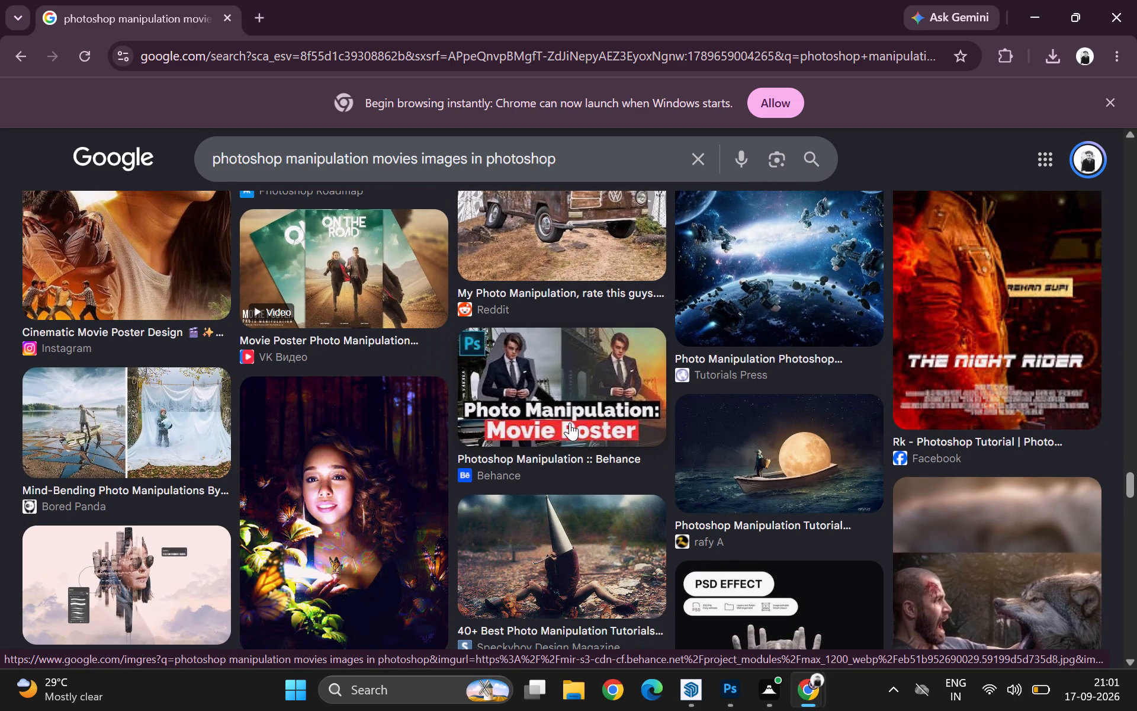
scroll(570, 422, "down", 3)
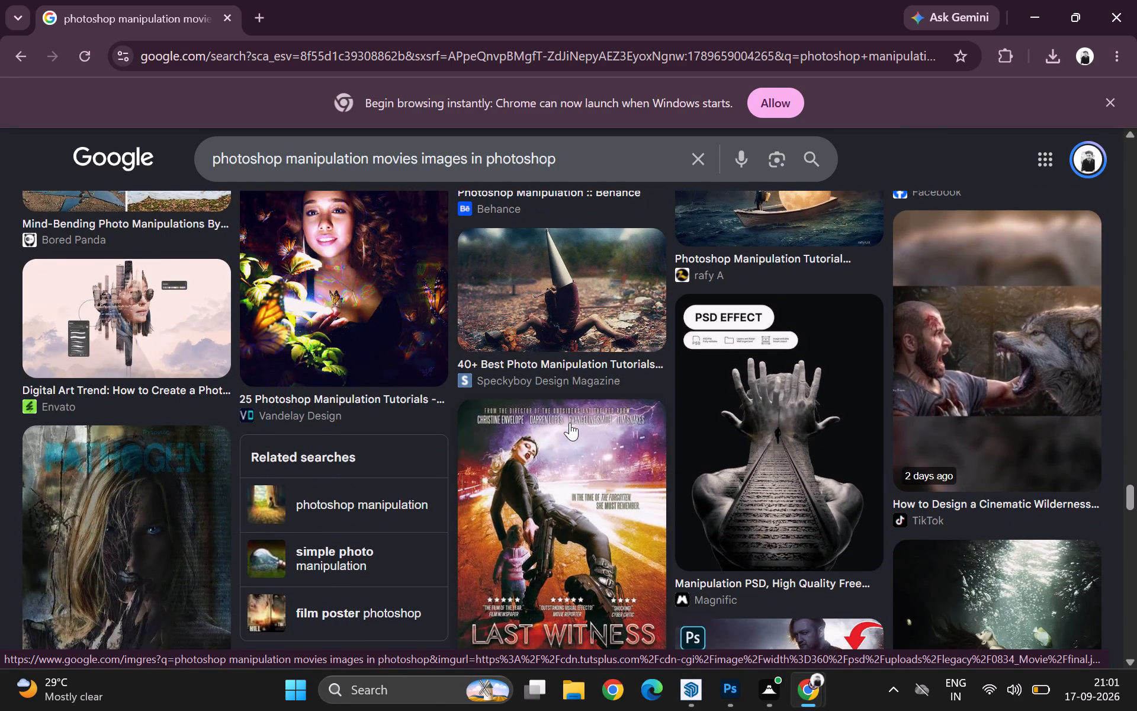
scroll(570, 422, "down", 3)
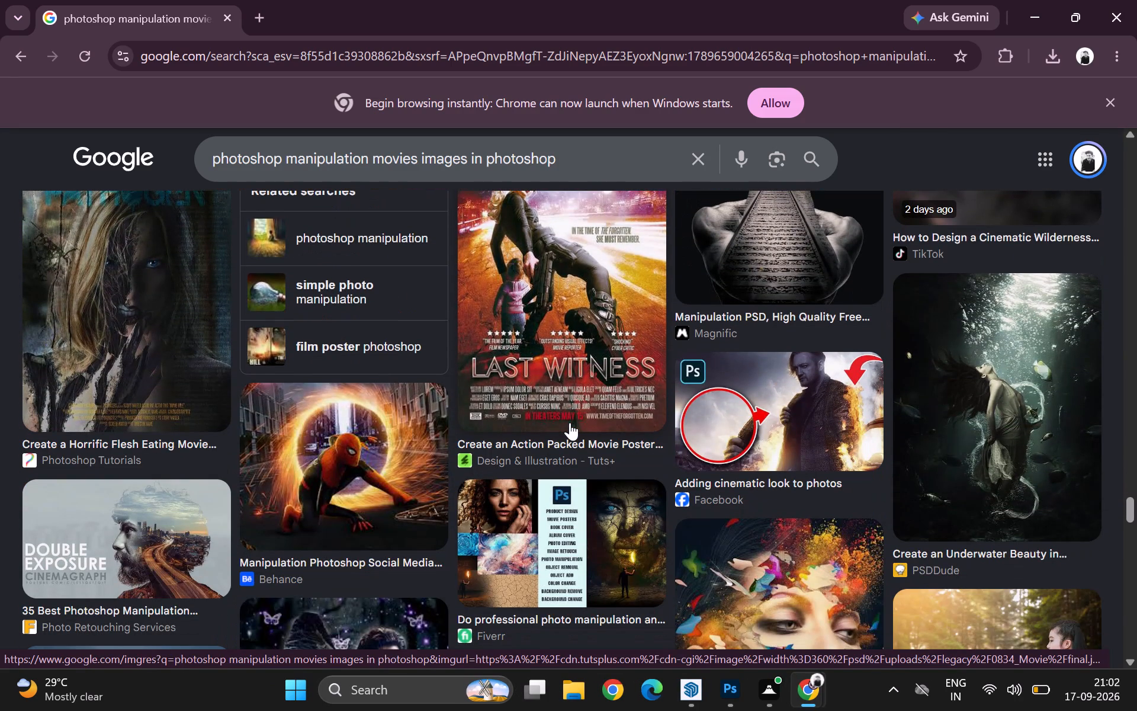
Open the related image search "film poster photoshop" and look through the posters for a usable picture.
left_click(390, 349)
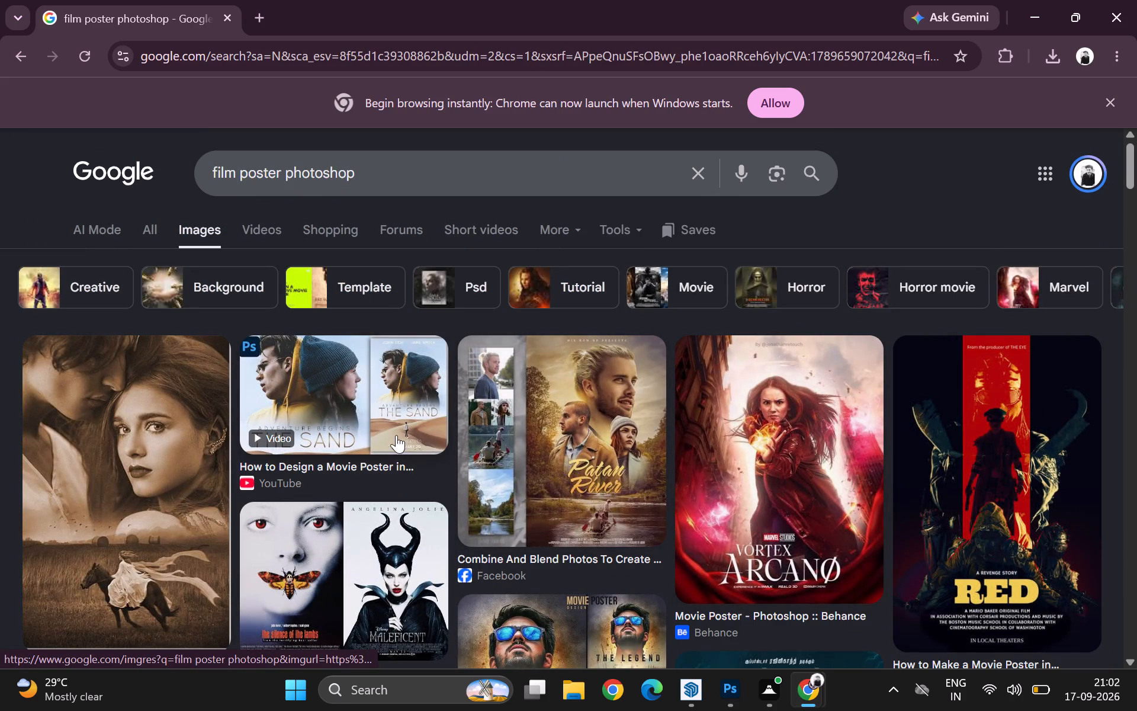
scroll(547, 486, "down", 2)
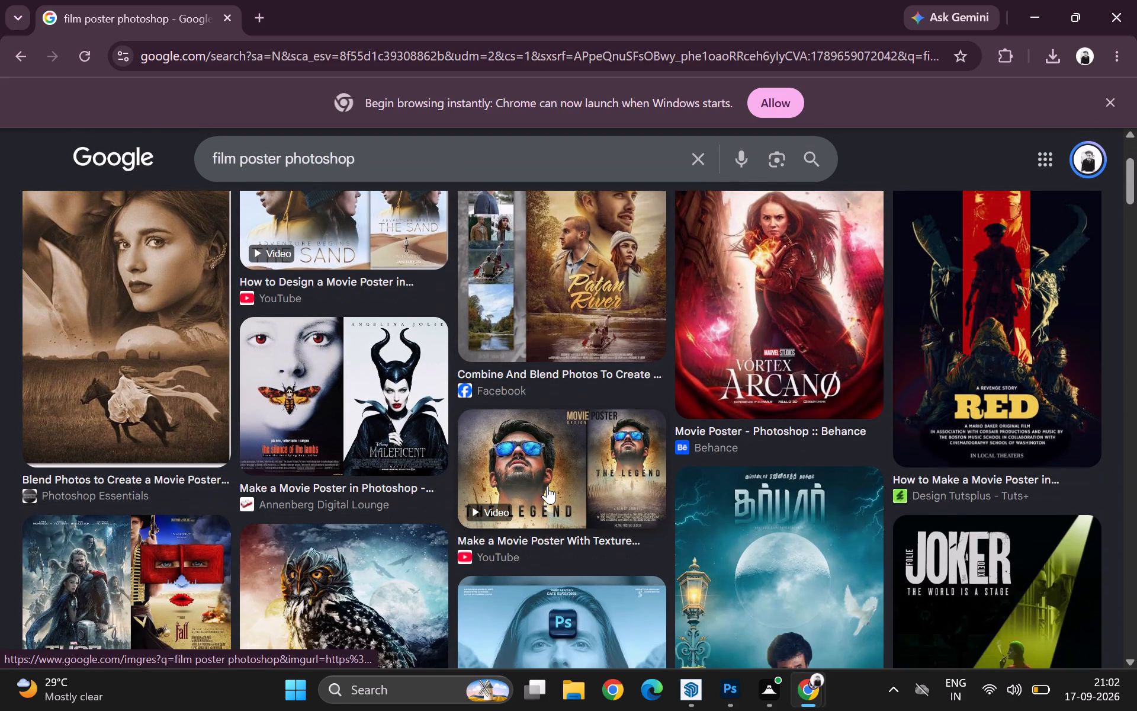
scroll(547, 486, "down", 2)
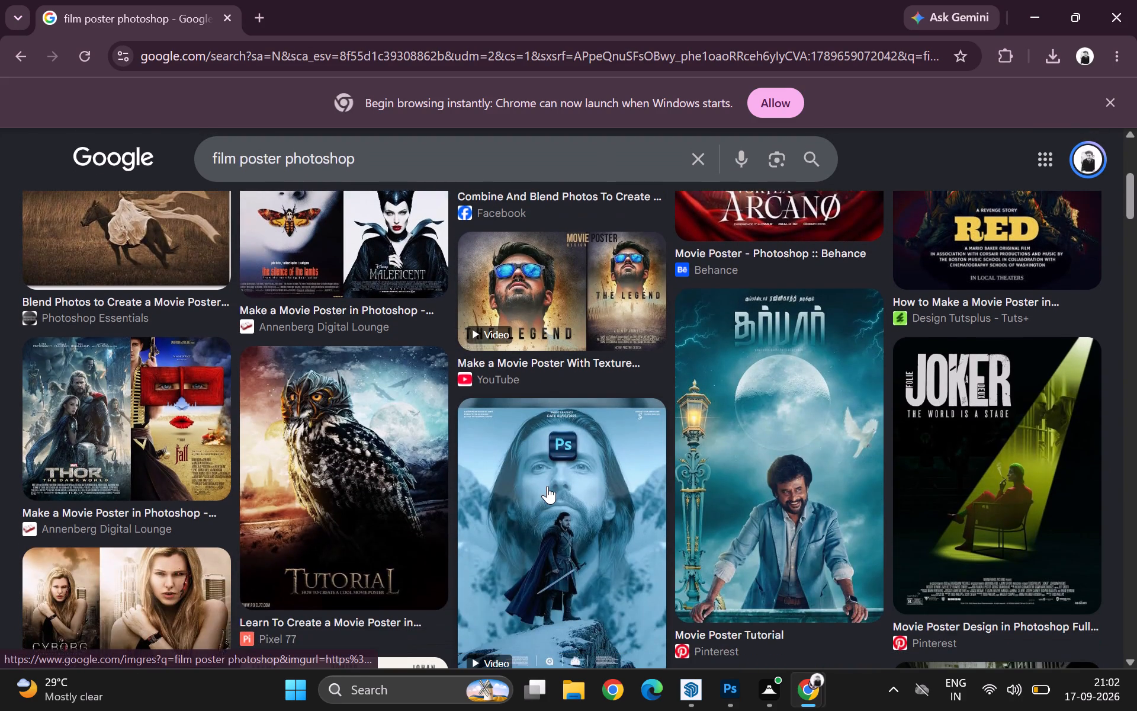
scroll(547, 486, "down", 3)
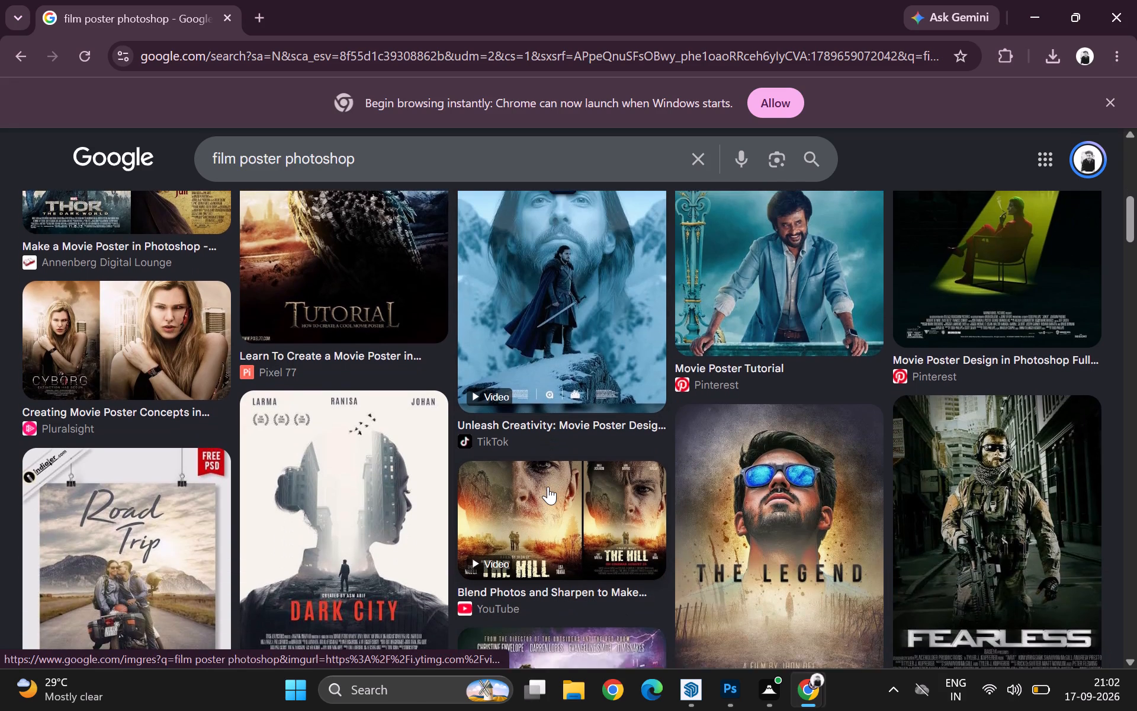
scroll(548, 486, "down", 3)
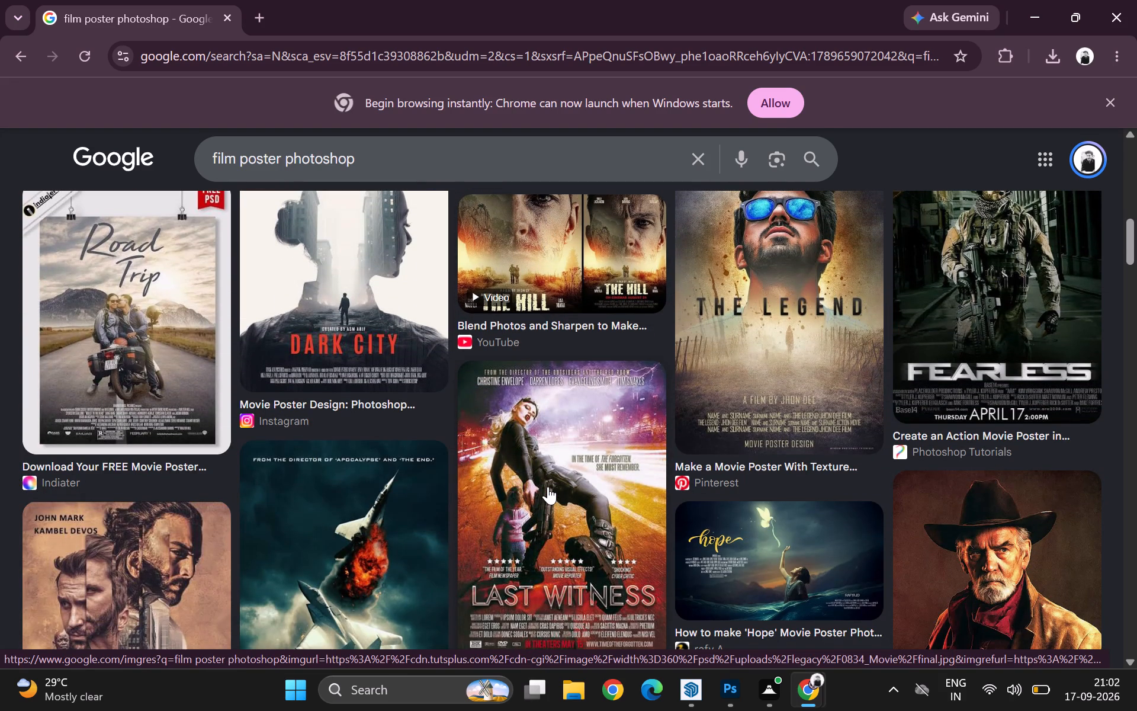
scroll(500, 499, "down", 3)
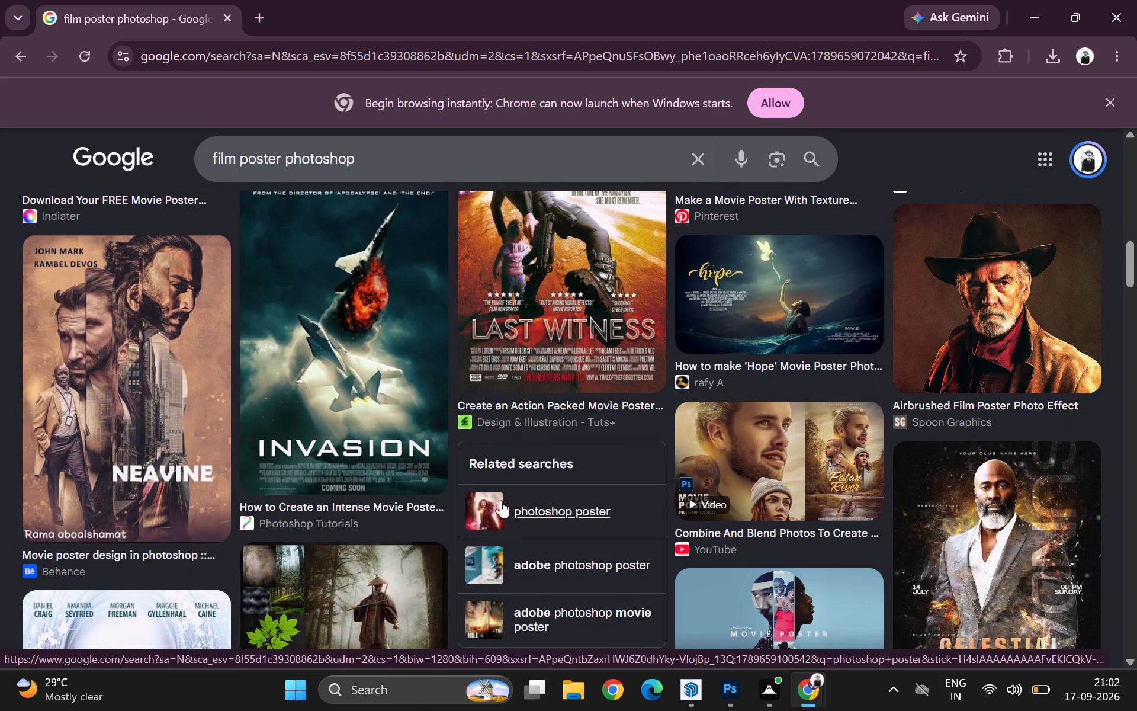
scroll(502, 500, "down", 4)
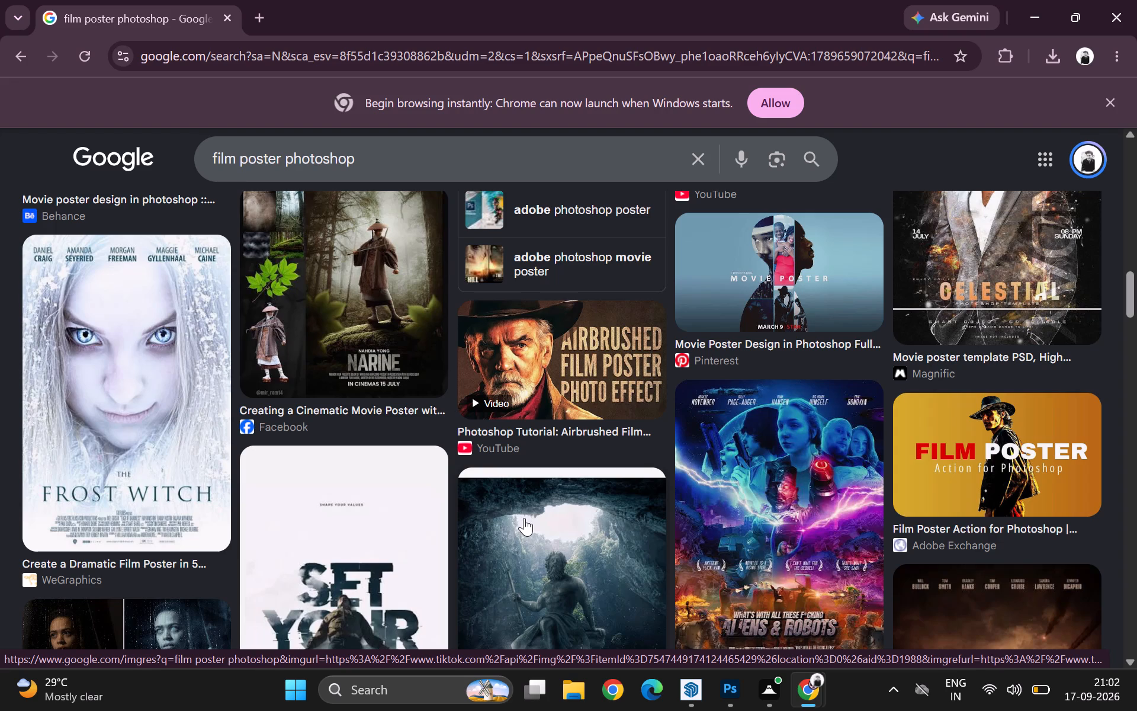
scroll(503, 516, "down", 4)
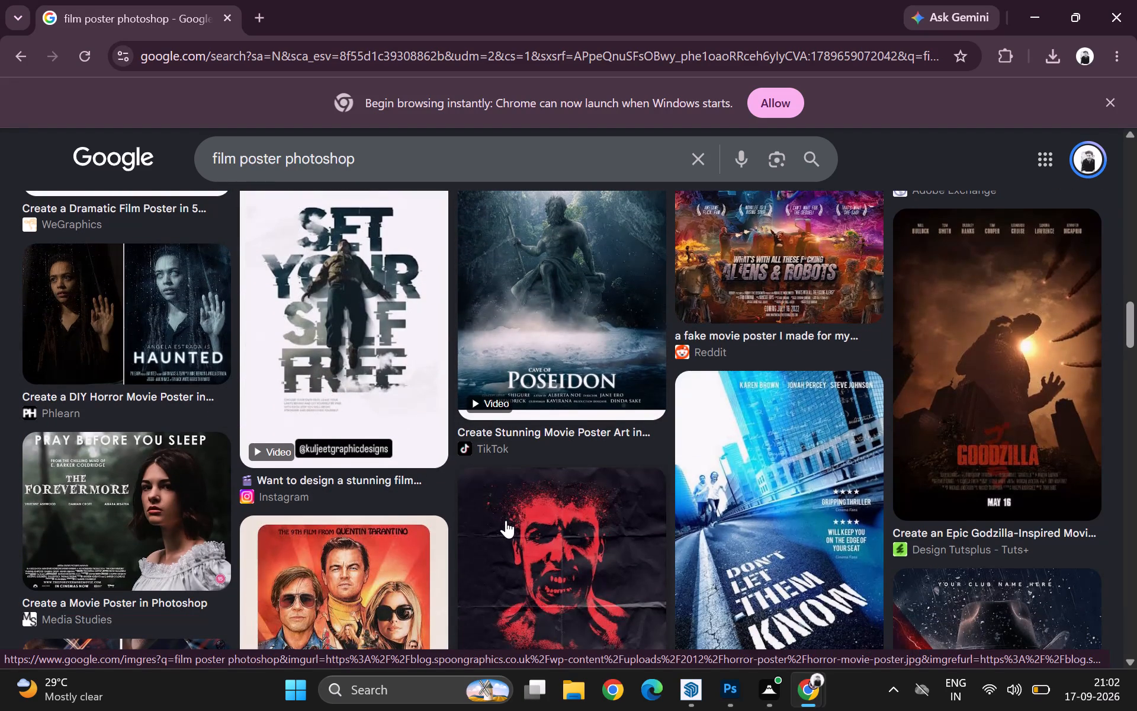
scroll(506, 520, "down", 4)
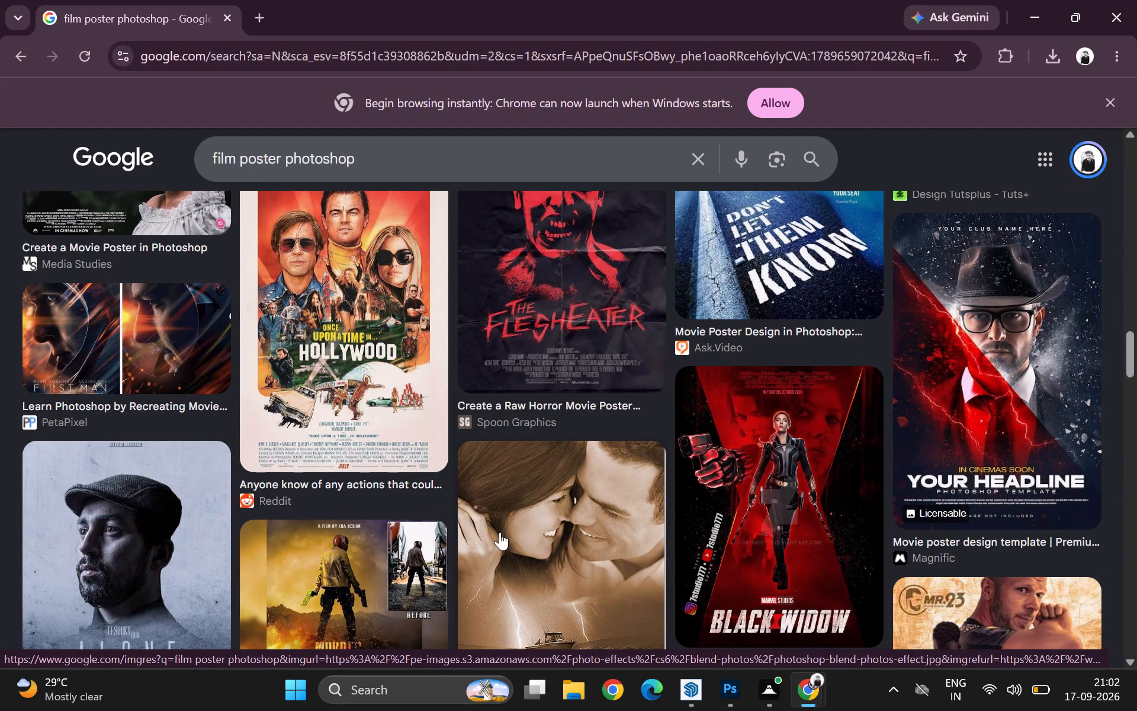
scroll(563, 509, "down", 3)
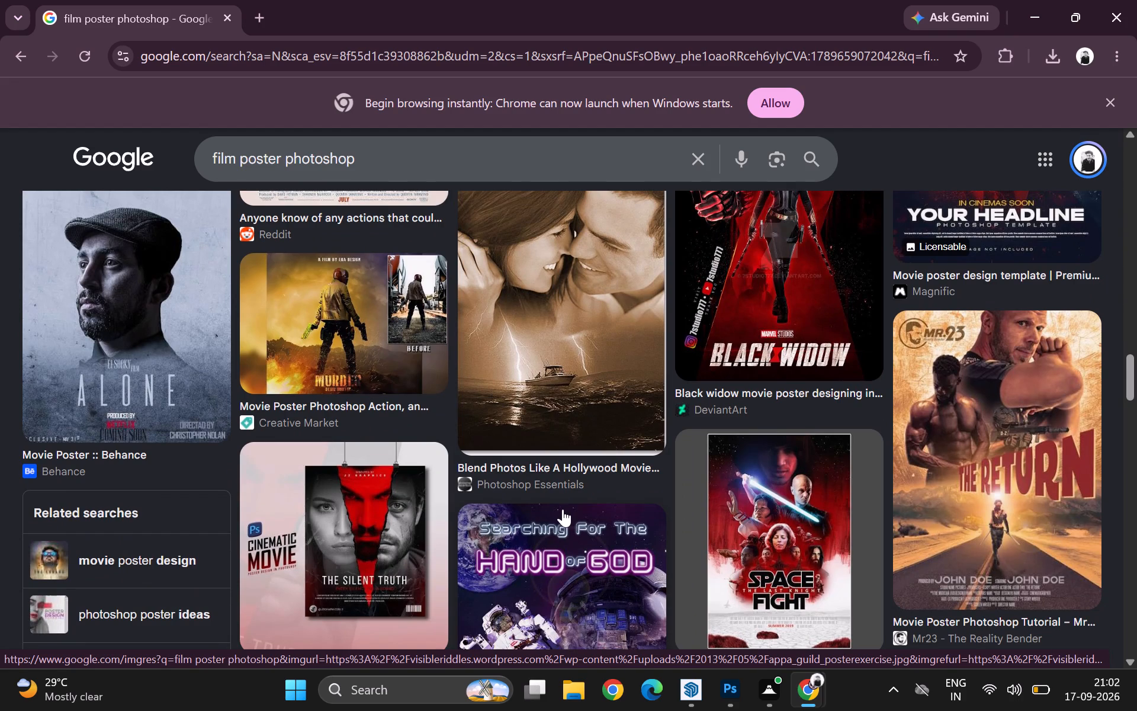
scroll(624, 523, "down", 2)
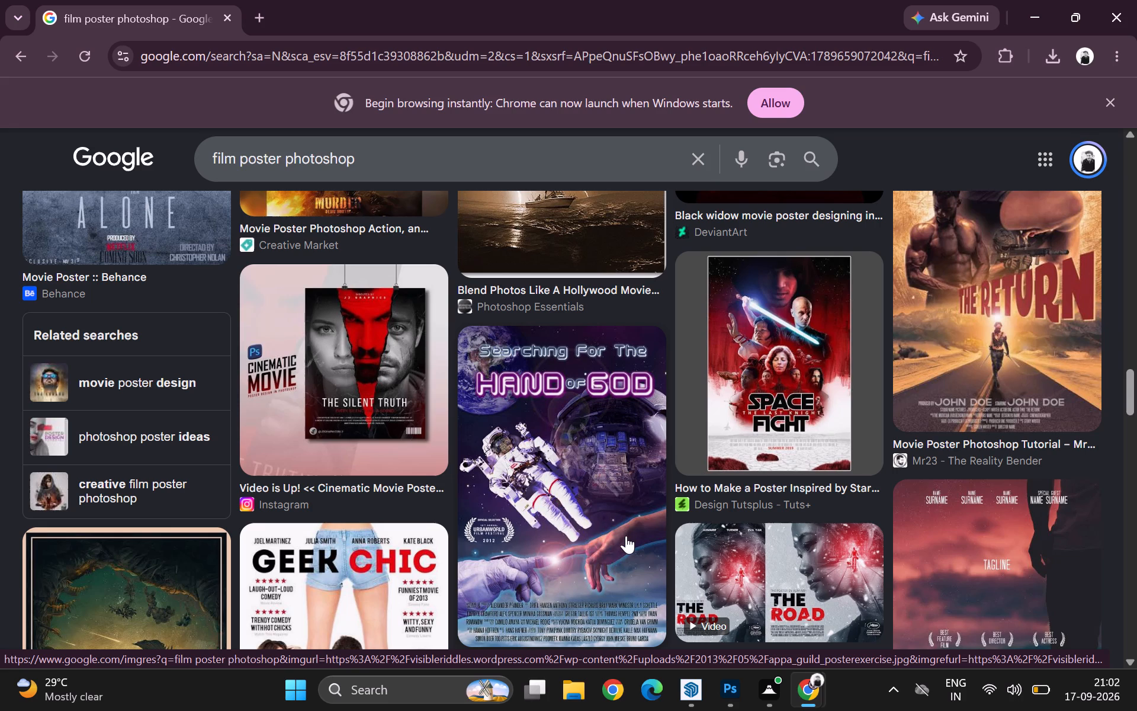
scroll(616, 563, "down", 3)
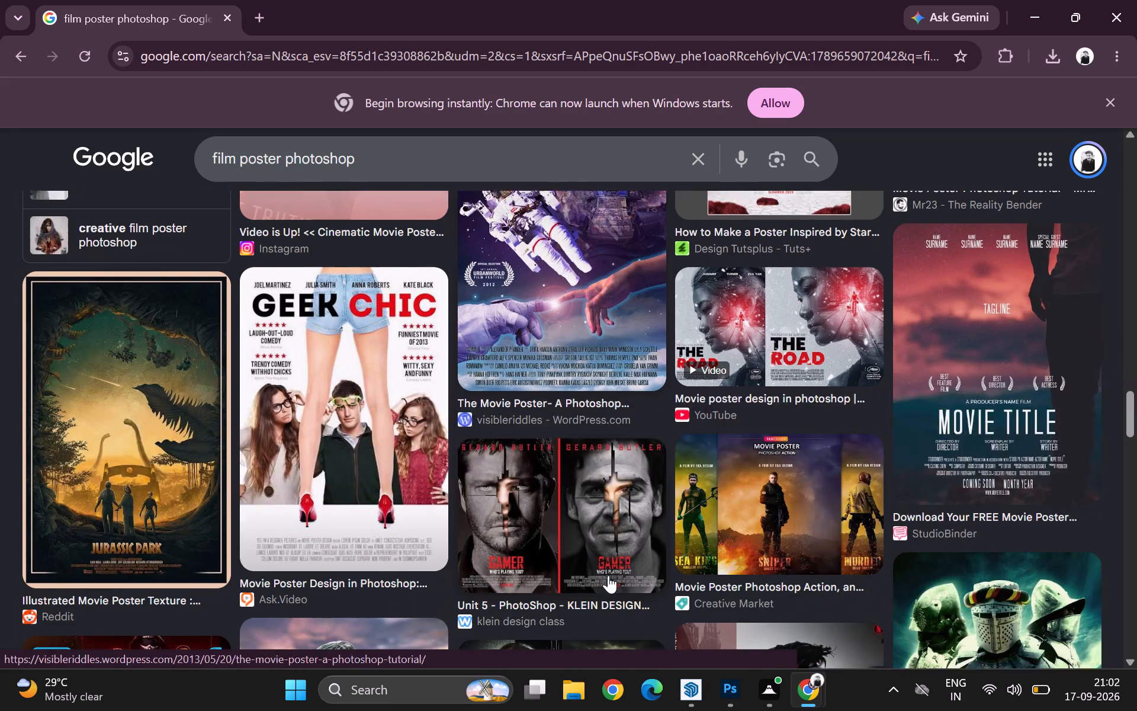
scroll(596, 563, "down", 3)
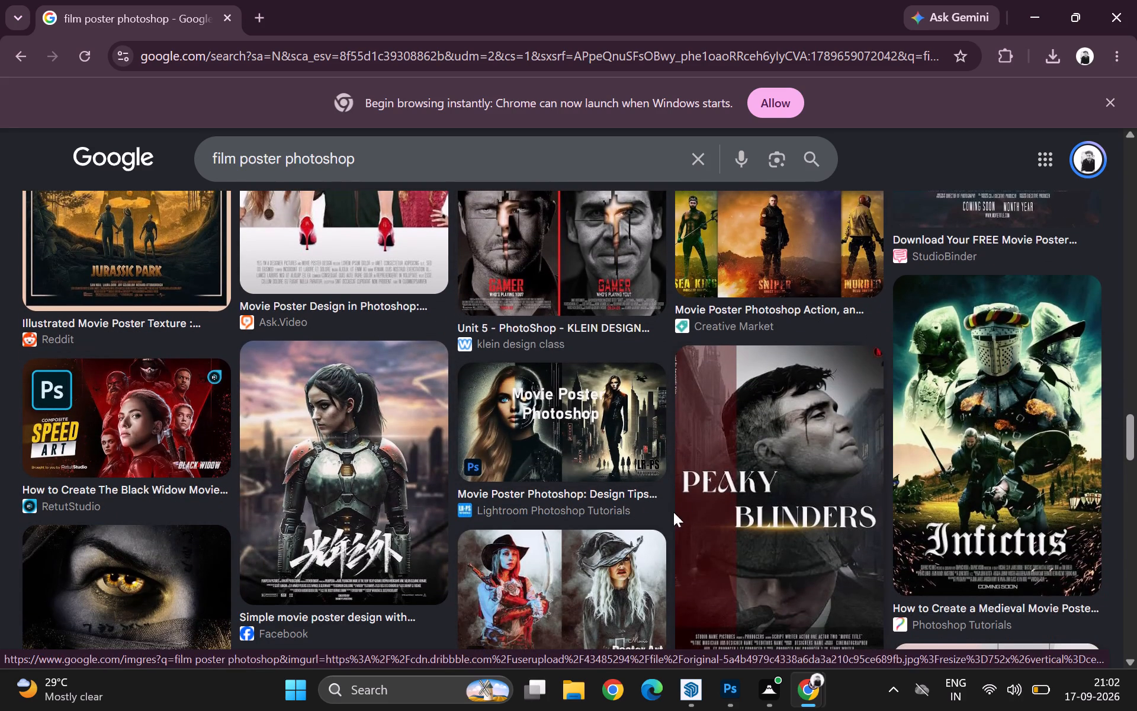
scroll(608, 517, "down", 6)
scroll(664, 523, "down", 4)
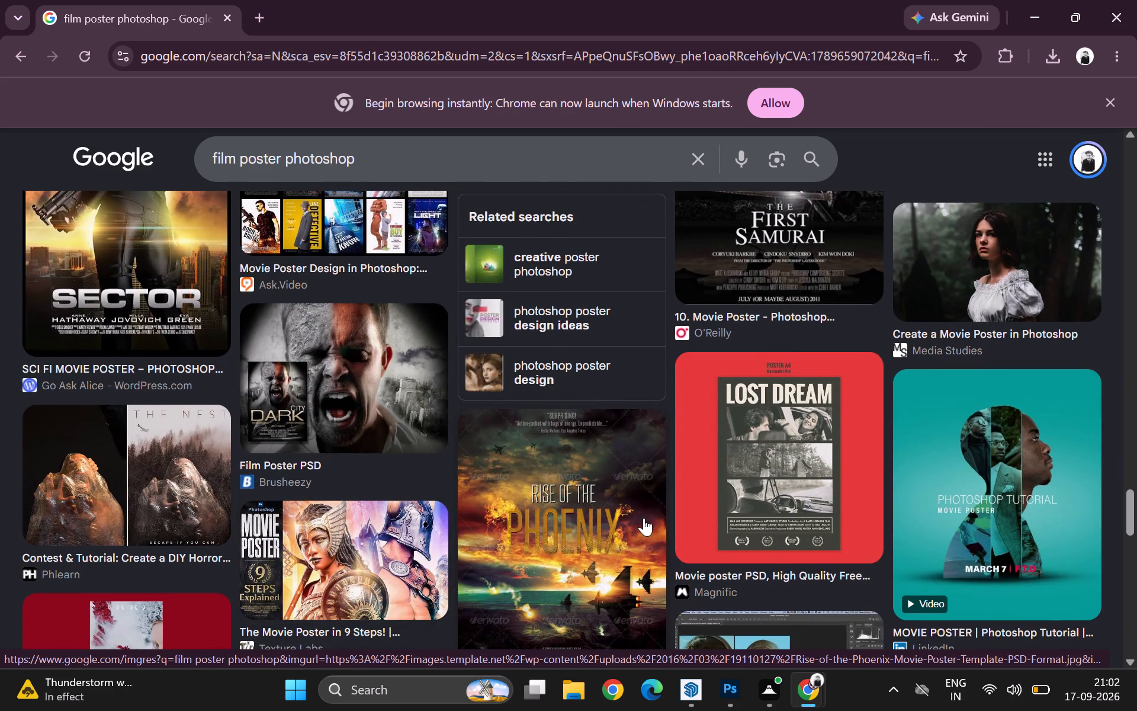
scroll(644, 518, "down", 3)
scroll(710, 524, "down", 1)
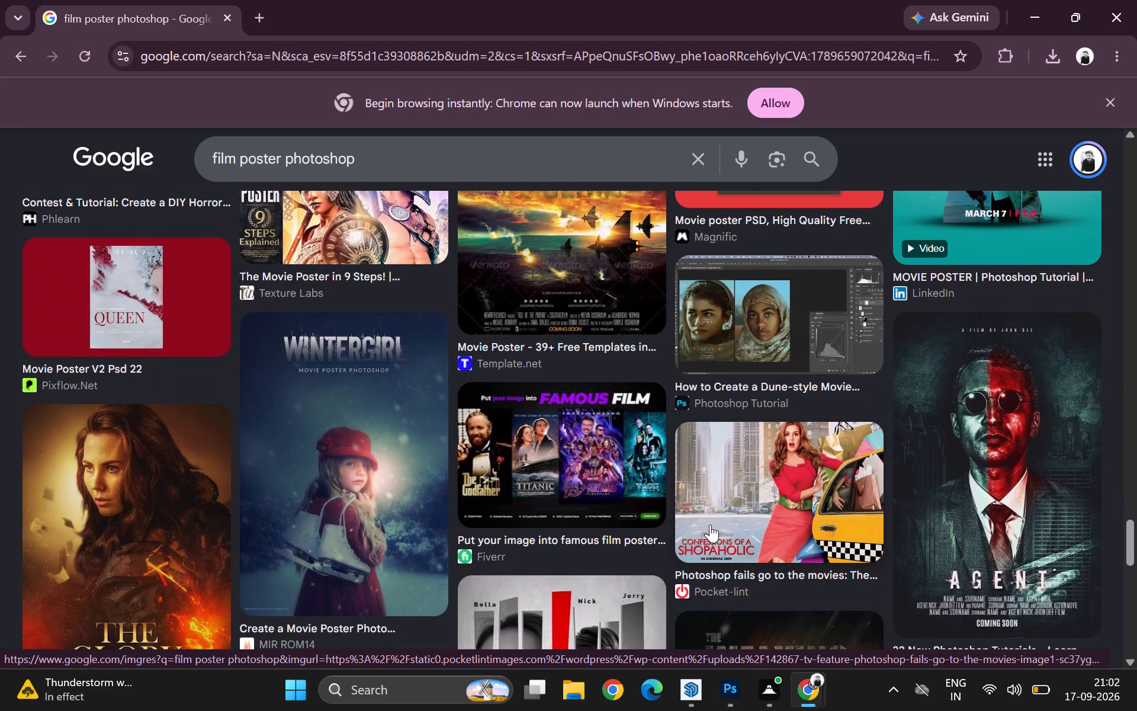
scroll(710, 524, "down", 3)
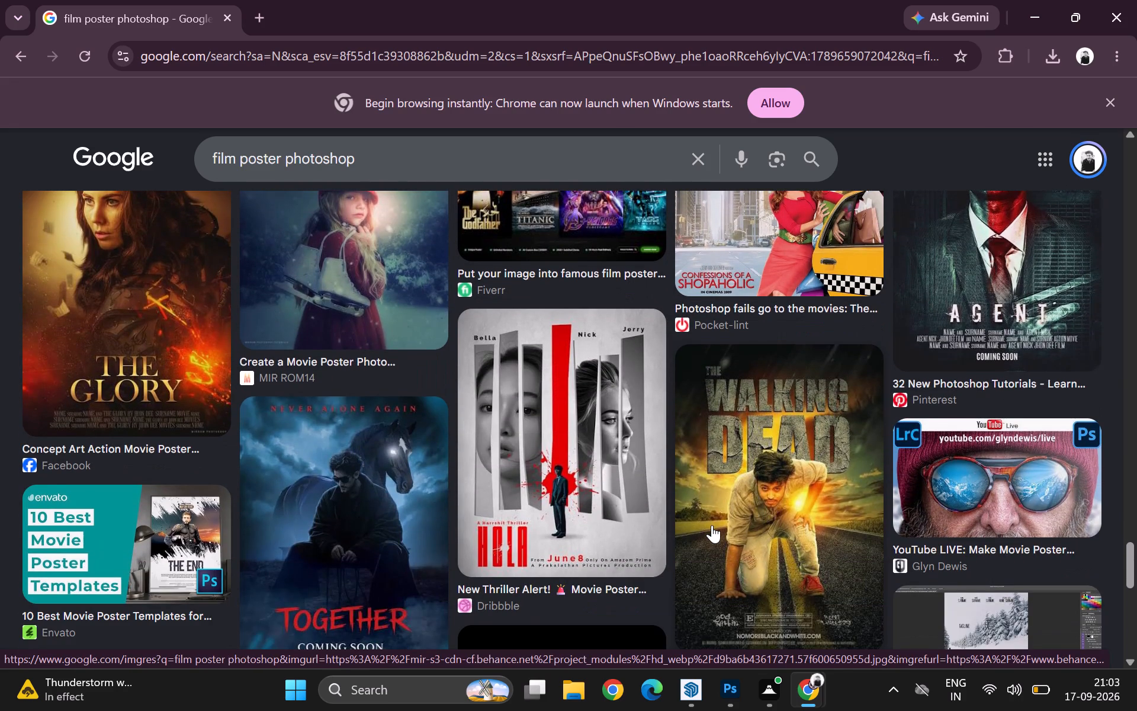
scroll(712, 525, "down", 4)
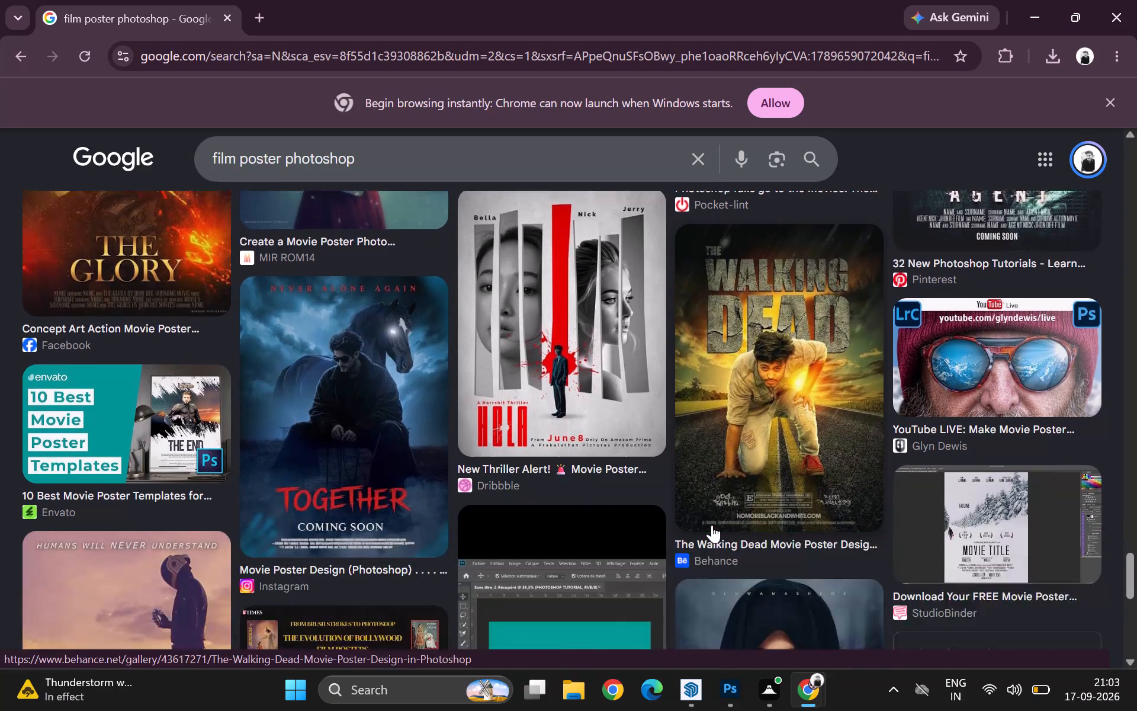
scroll(712, 525, "down", 3)
scroll(712, 527, "up", 17)
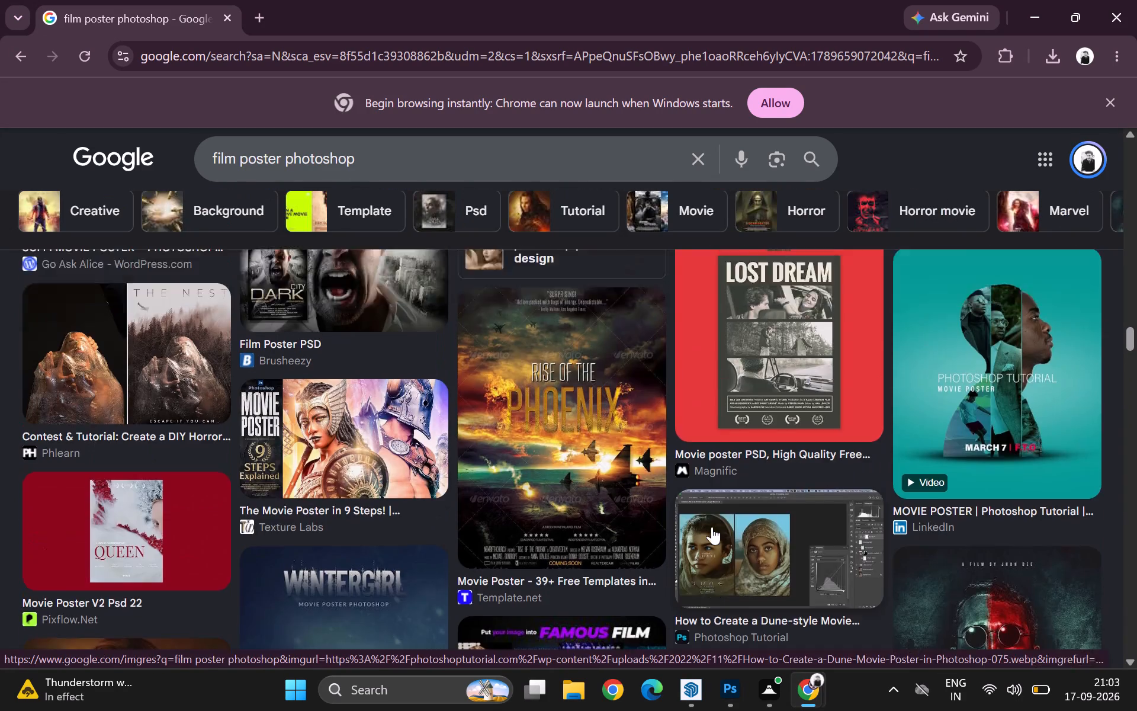
scroll(712, 527, "up", 15)
scroll(712, 527, "up", 9)
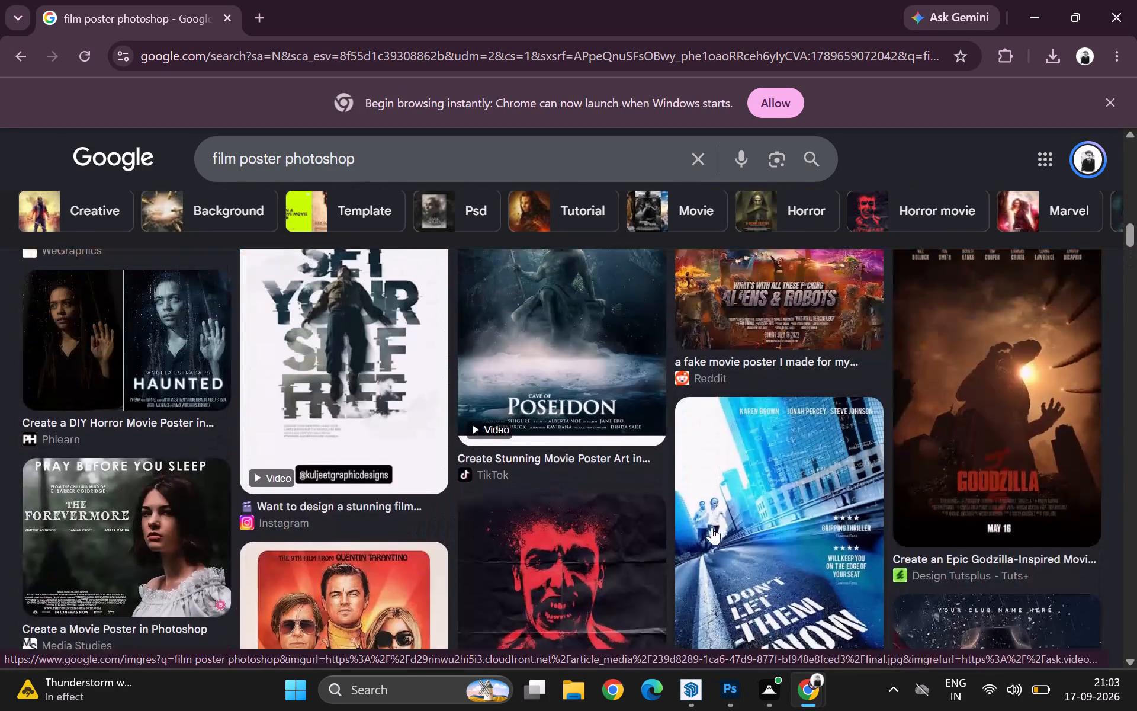
Narrow the film poster results to "Movie" and "Marvel" and look through the Marvel posters for a usable picture.
left_click(702, 207)
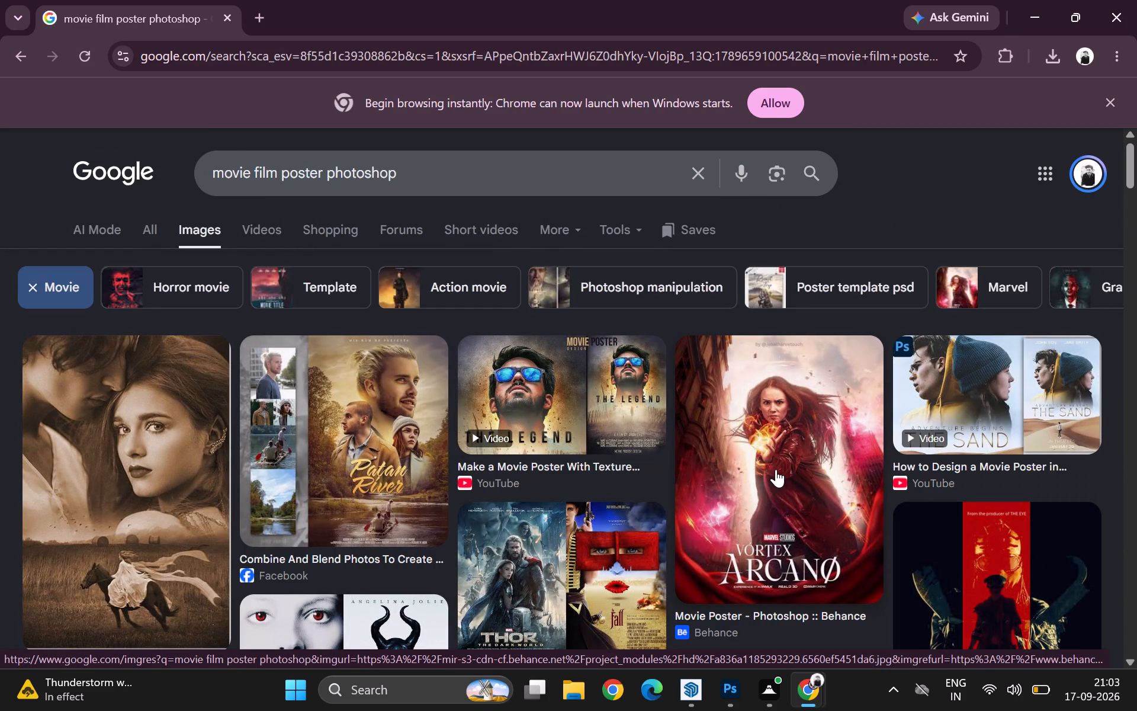
left_click(1004, 285)
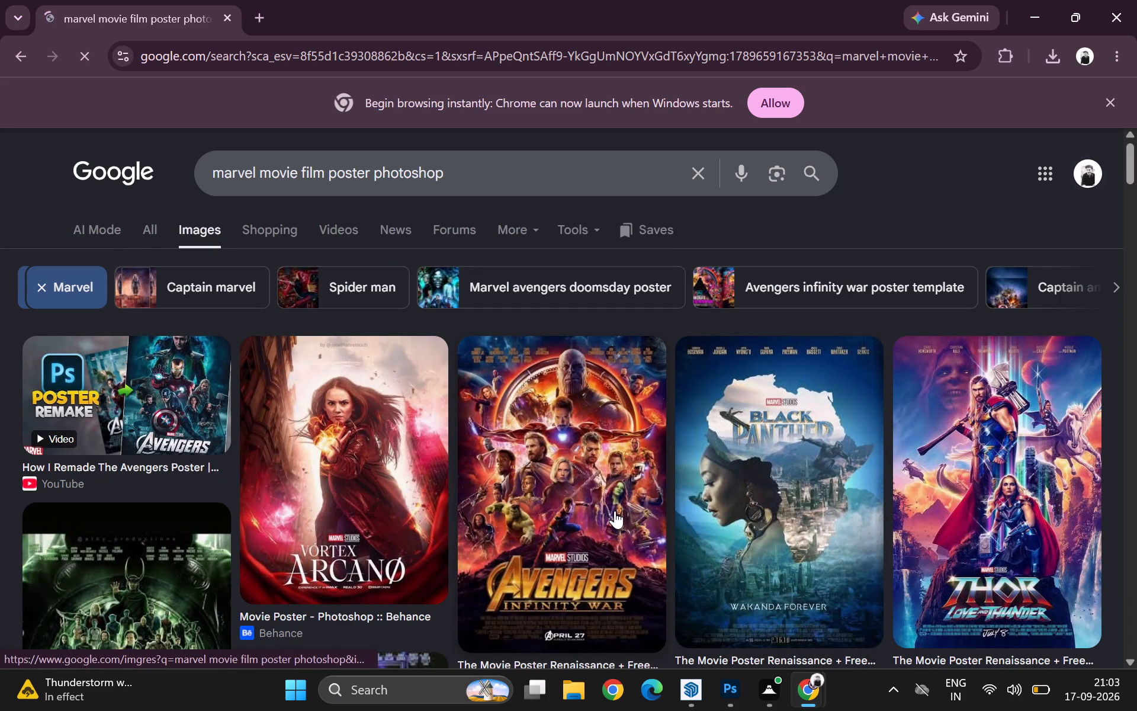
scroll(562, 507, "down", 3)
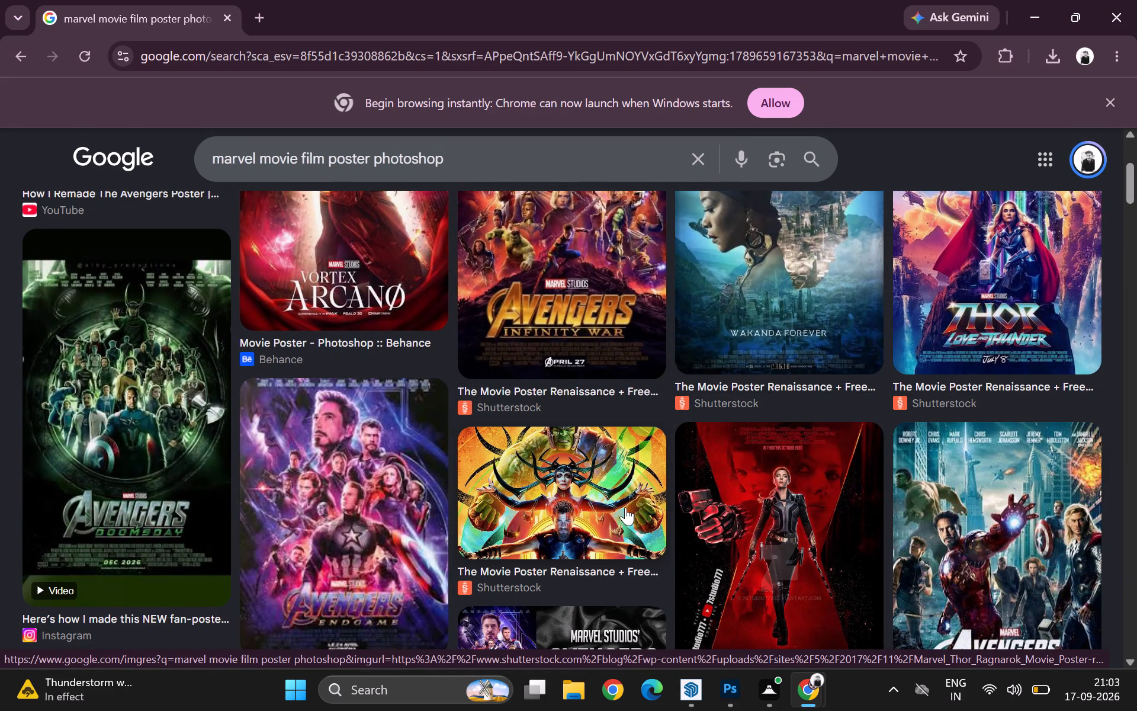
scroll(625, 507, "down", 1)
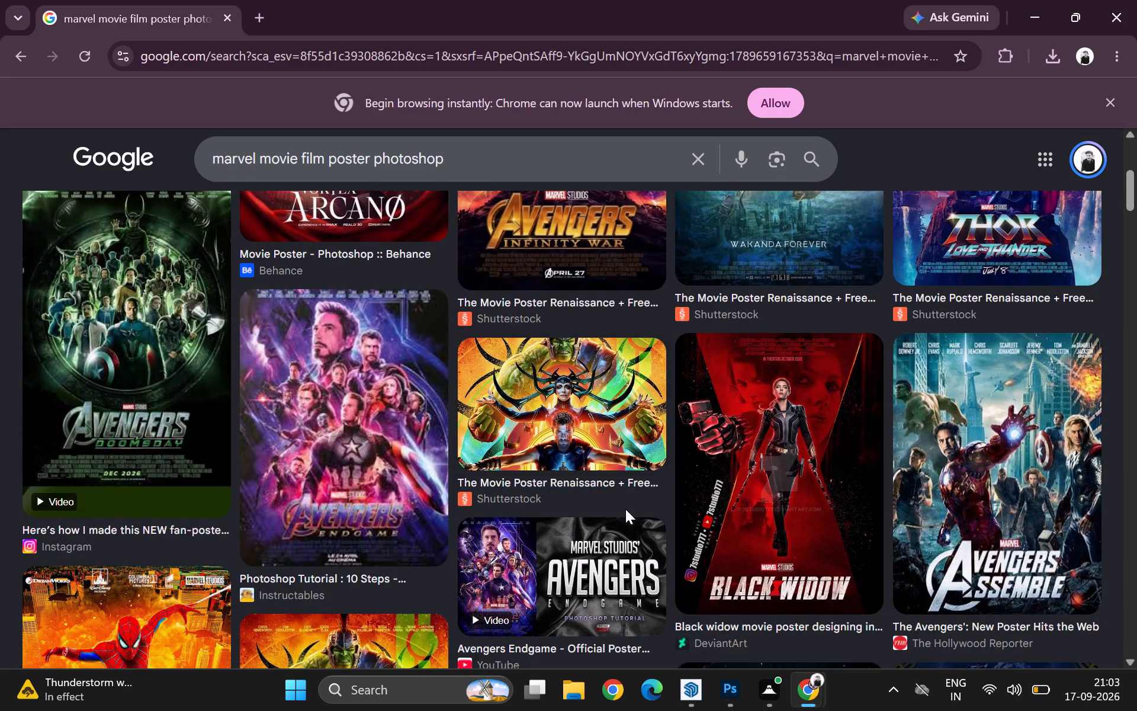
scroll(625, 509, "down", 4)
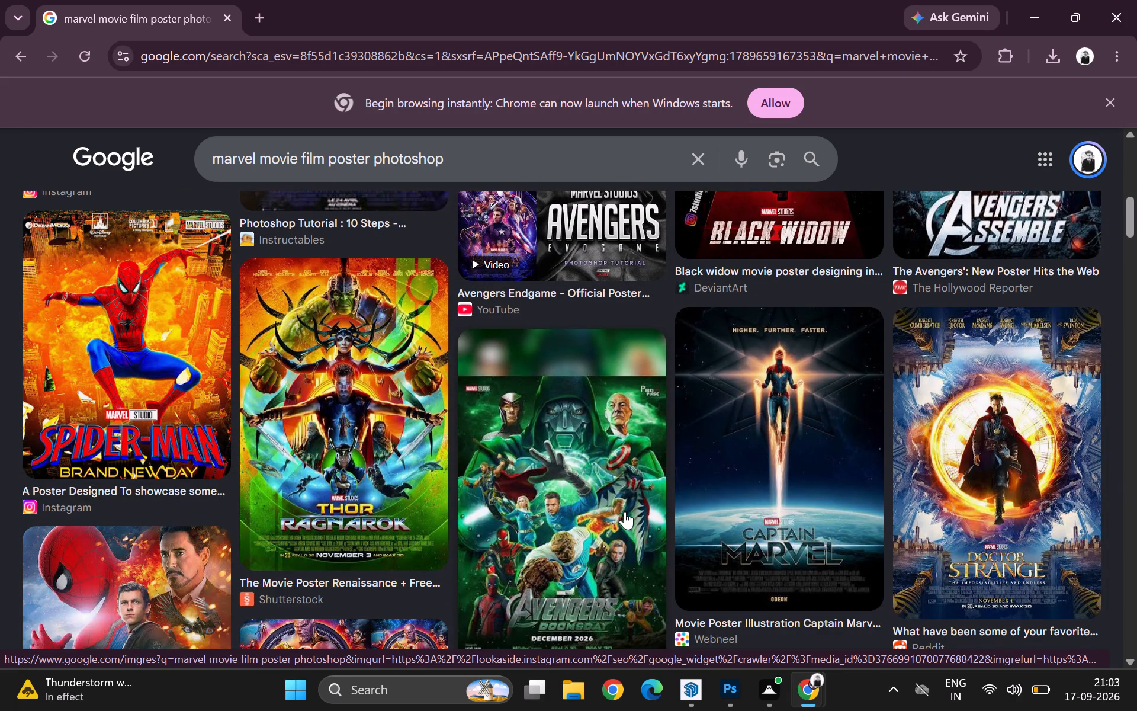
scroll(470, 533, "down", 5)
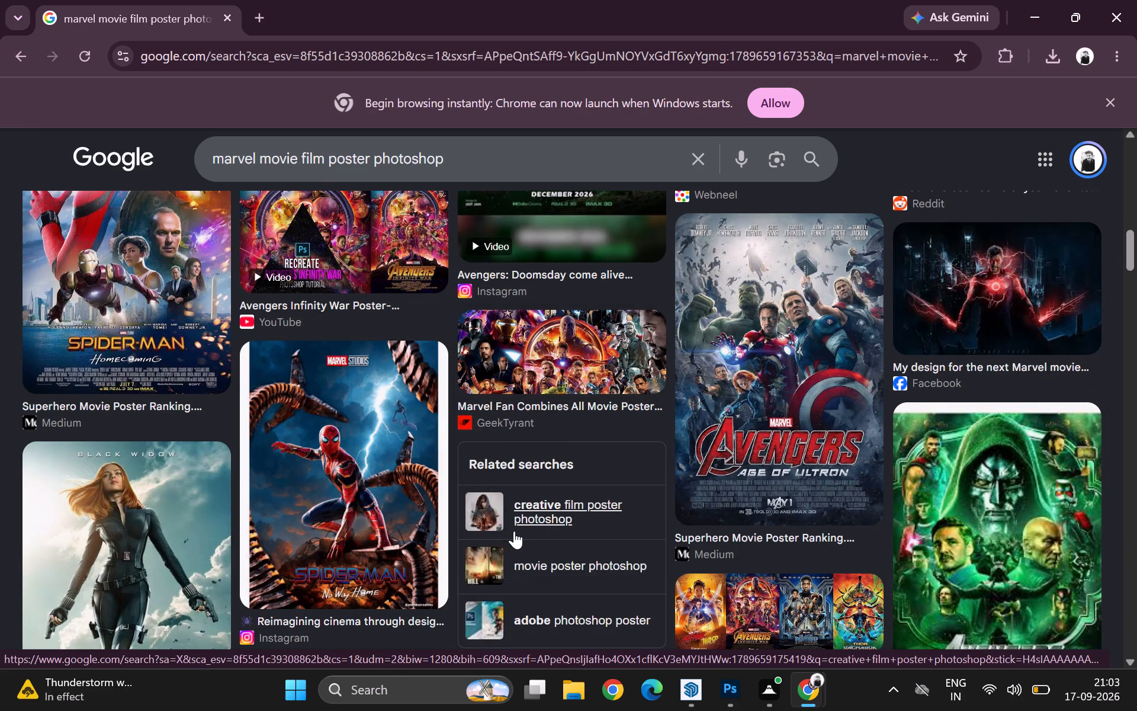
scroll(514, 531, "down", 4)
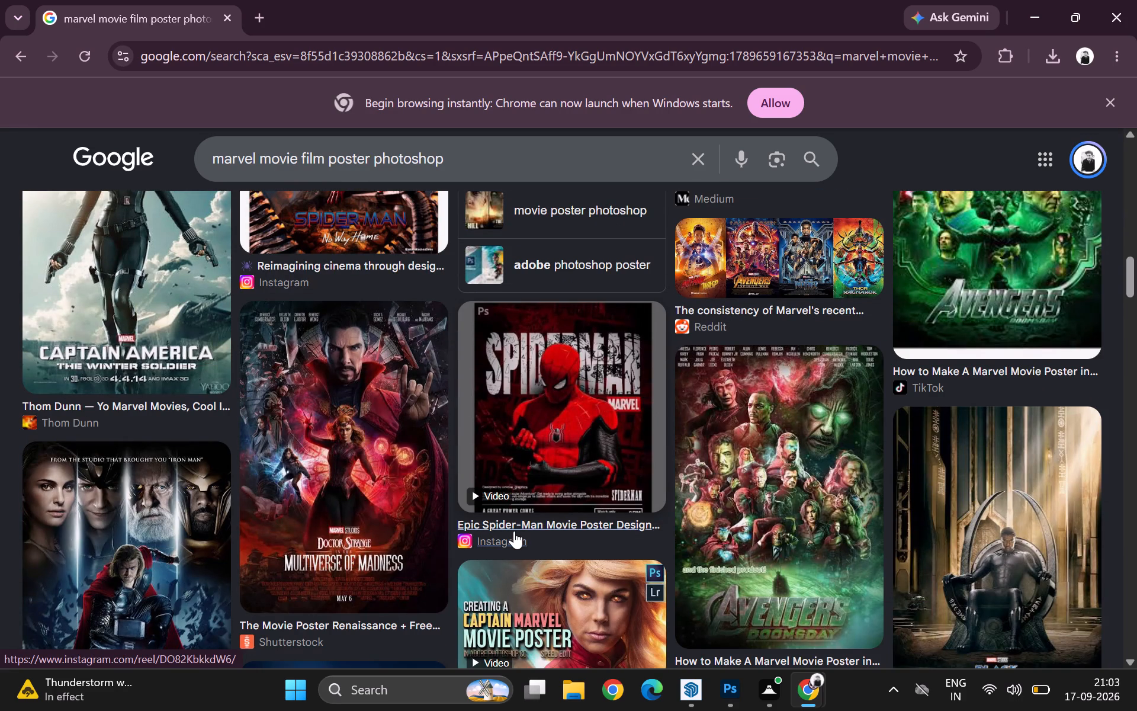
scroll(514, 531, "down", 4)
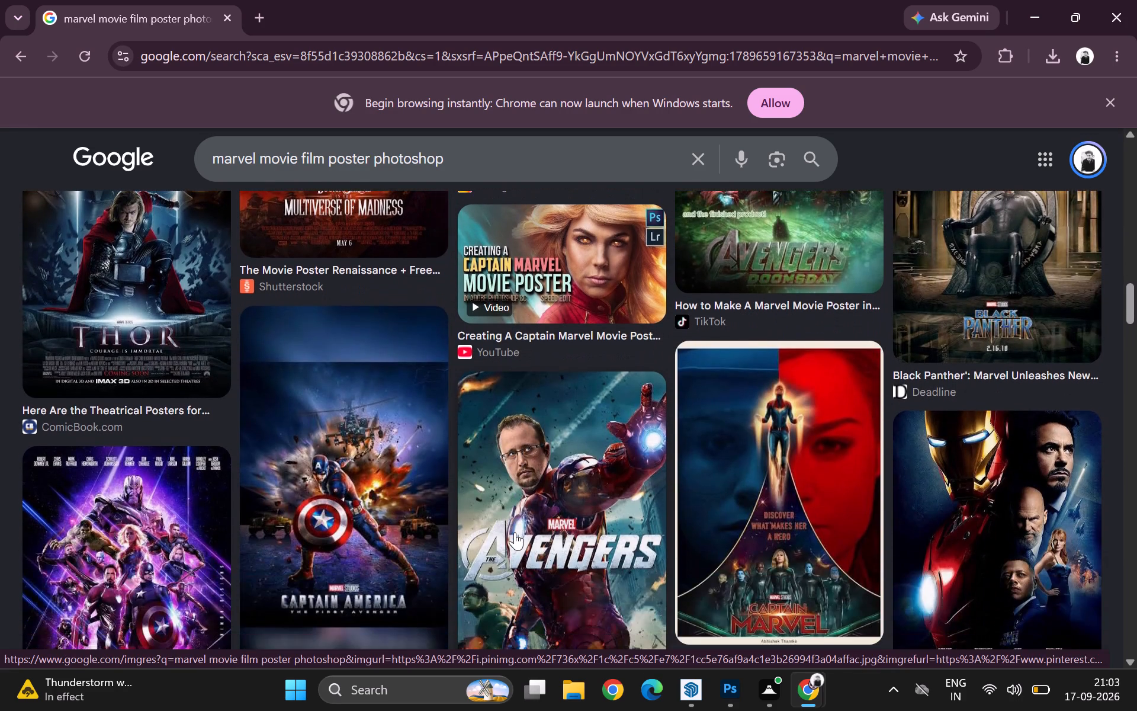
scroll(515, 532, "down", 5)
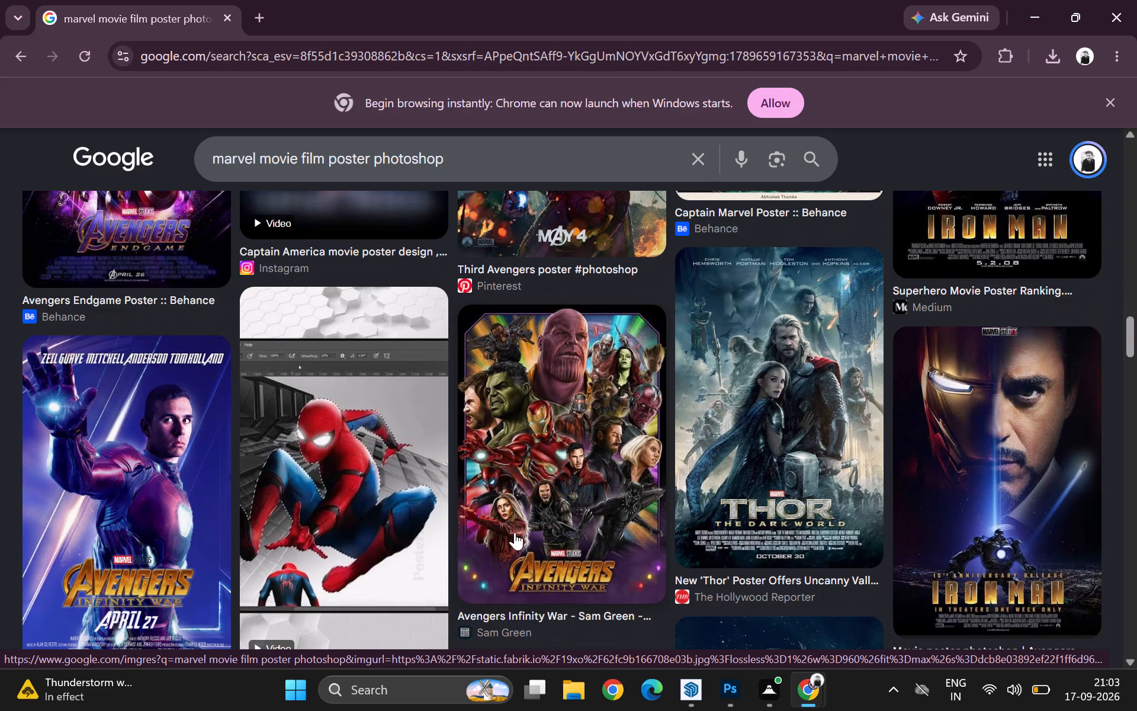
scroll(515, 532, "down", 4)
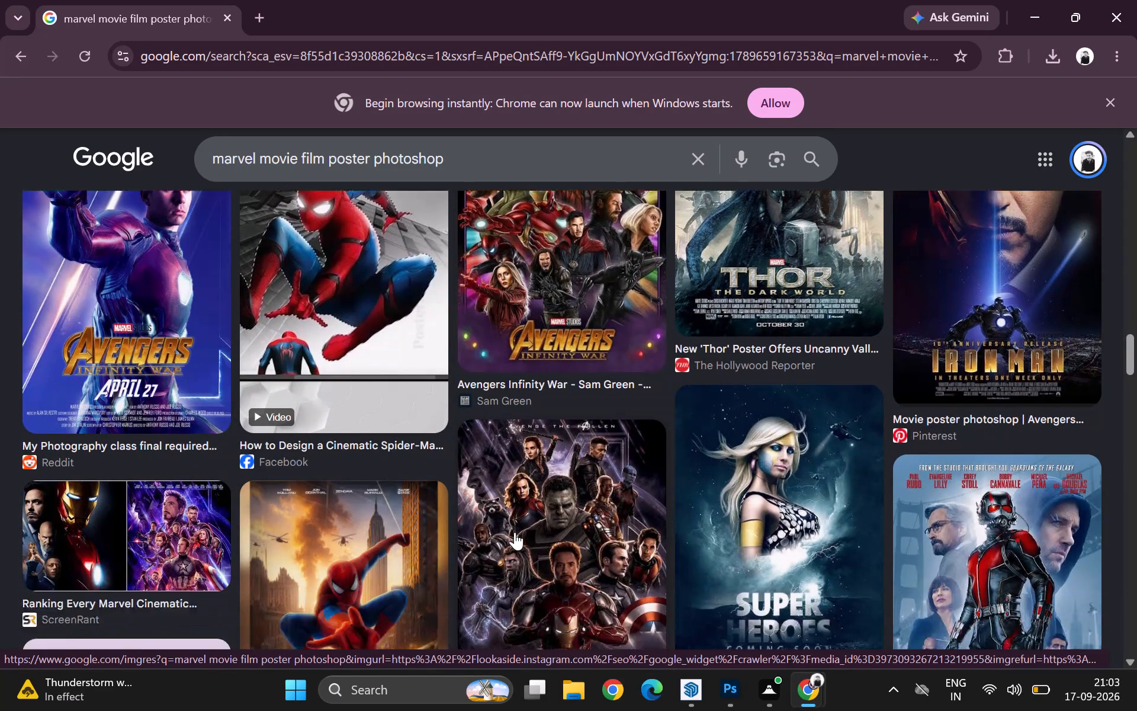
scroll(515, 532, "down", 2)
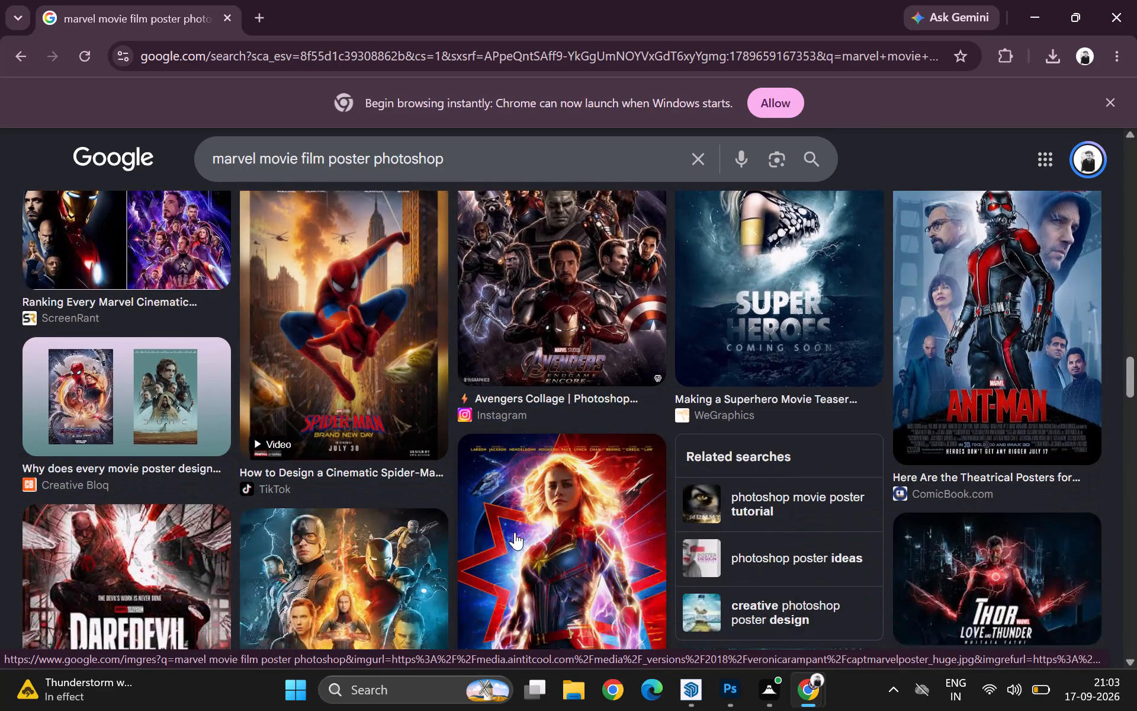
scroll(515, 532, "down", 2)
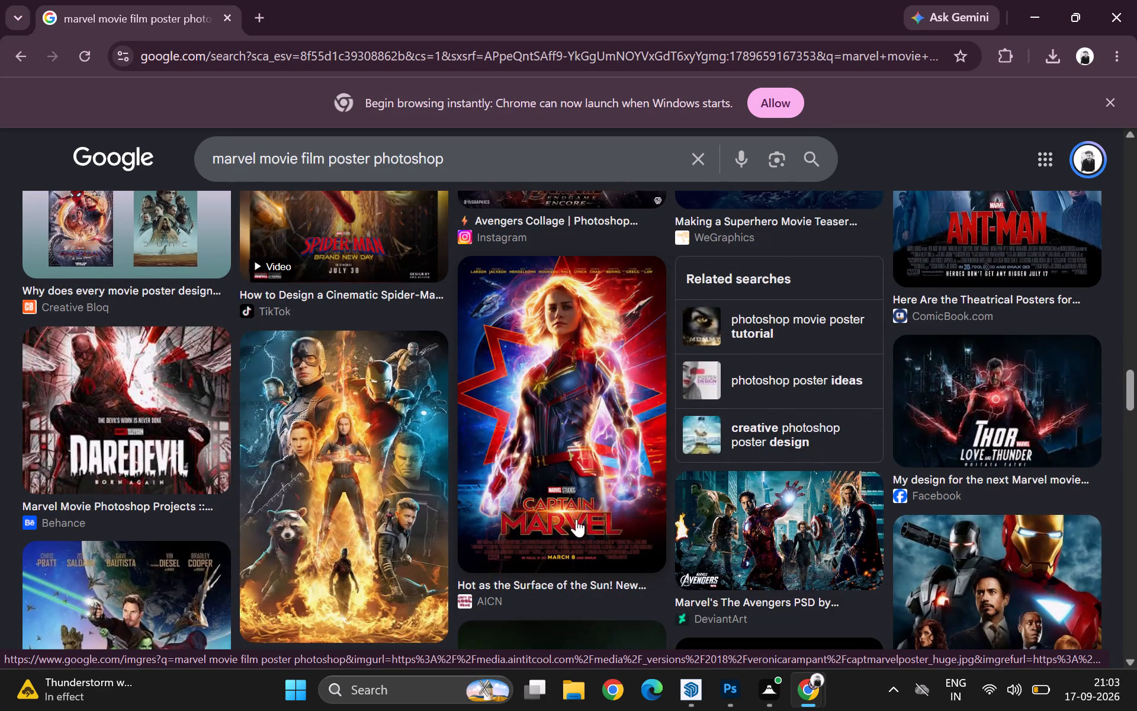
Open the related image search "creative photoshop poster design" and look through the posters for a usable picture.
left_click(780, 428)
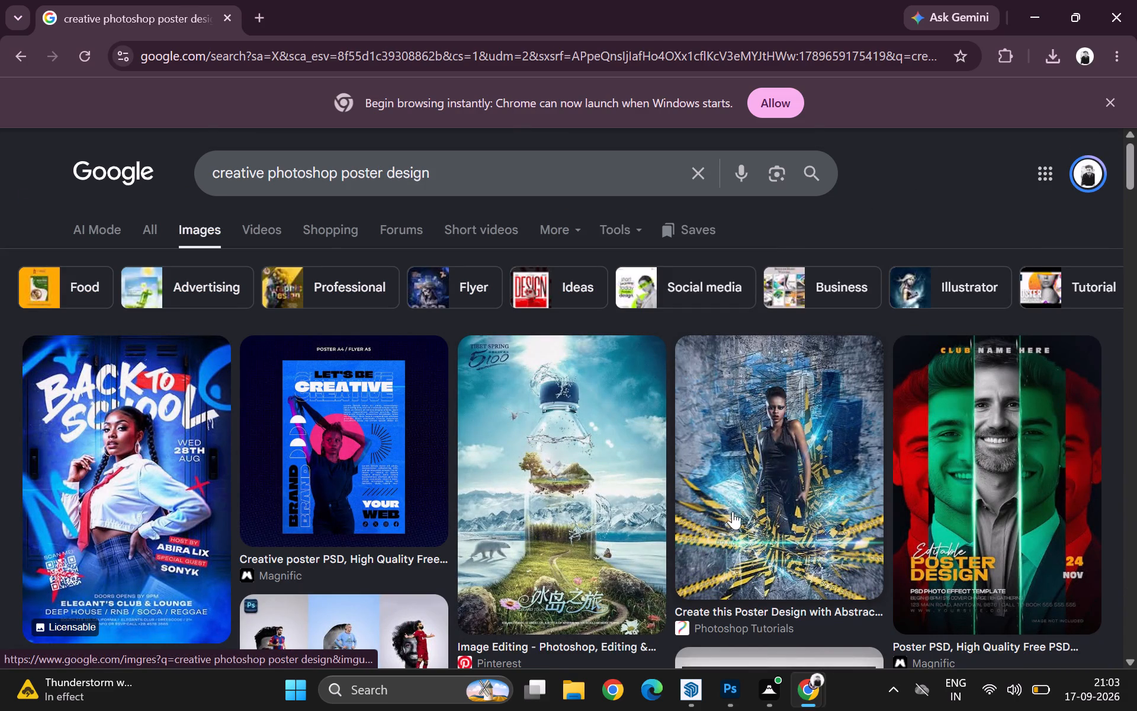
scroll(508, 459, "down", 3)
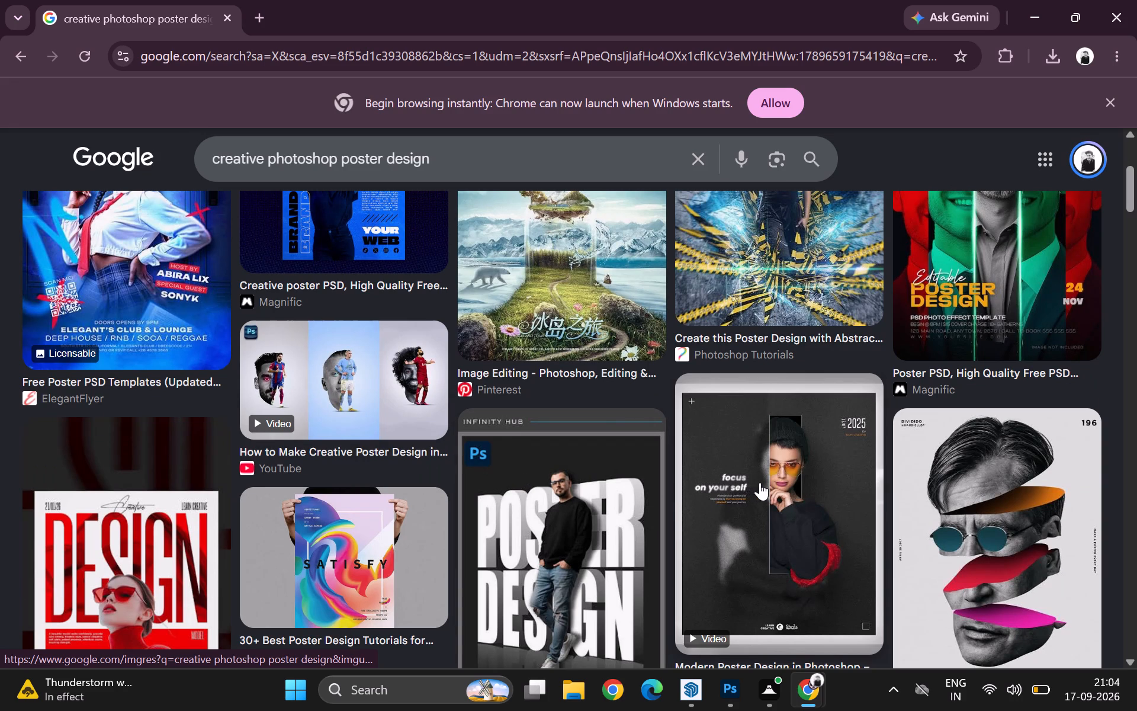
scroll(760, 482, "down", 4)
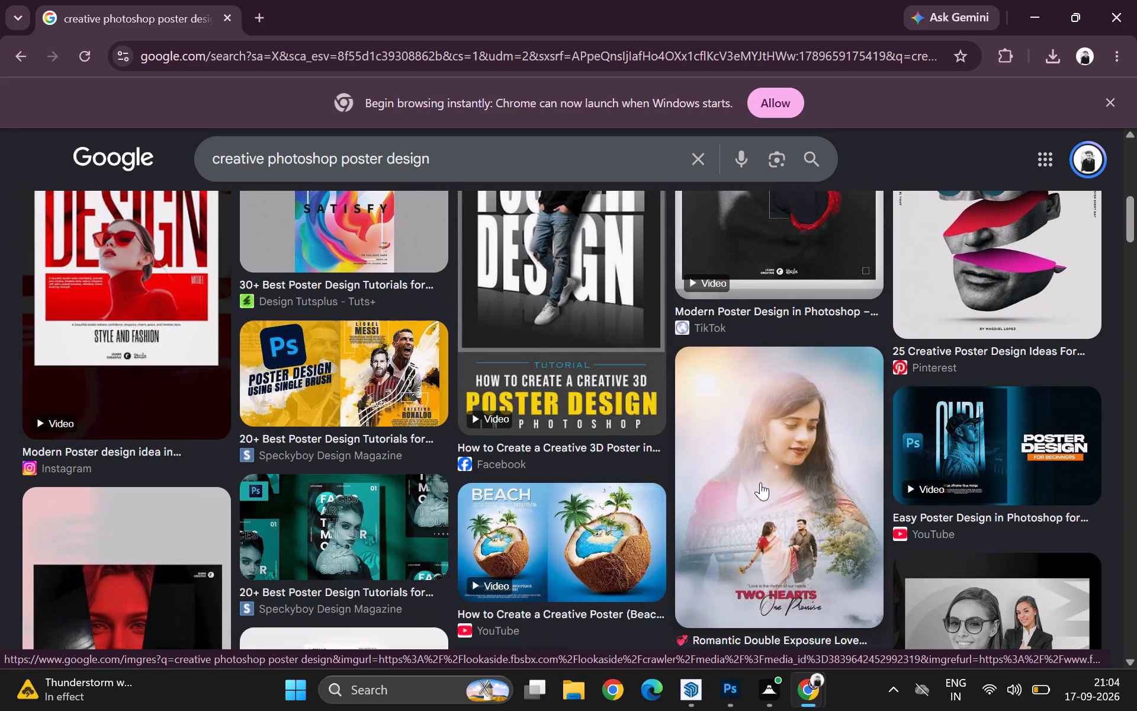
scroll(449, 446, "up", 5)
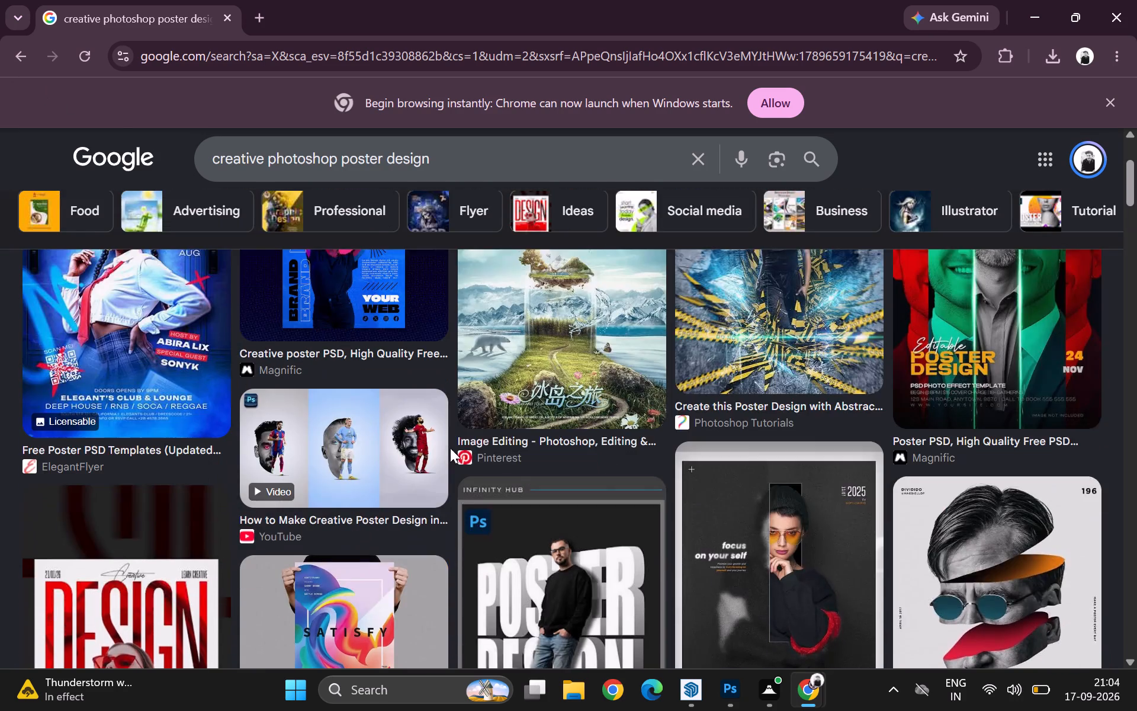
scroll(542, 467, "up", 5)
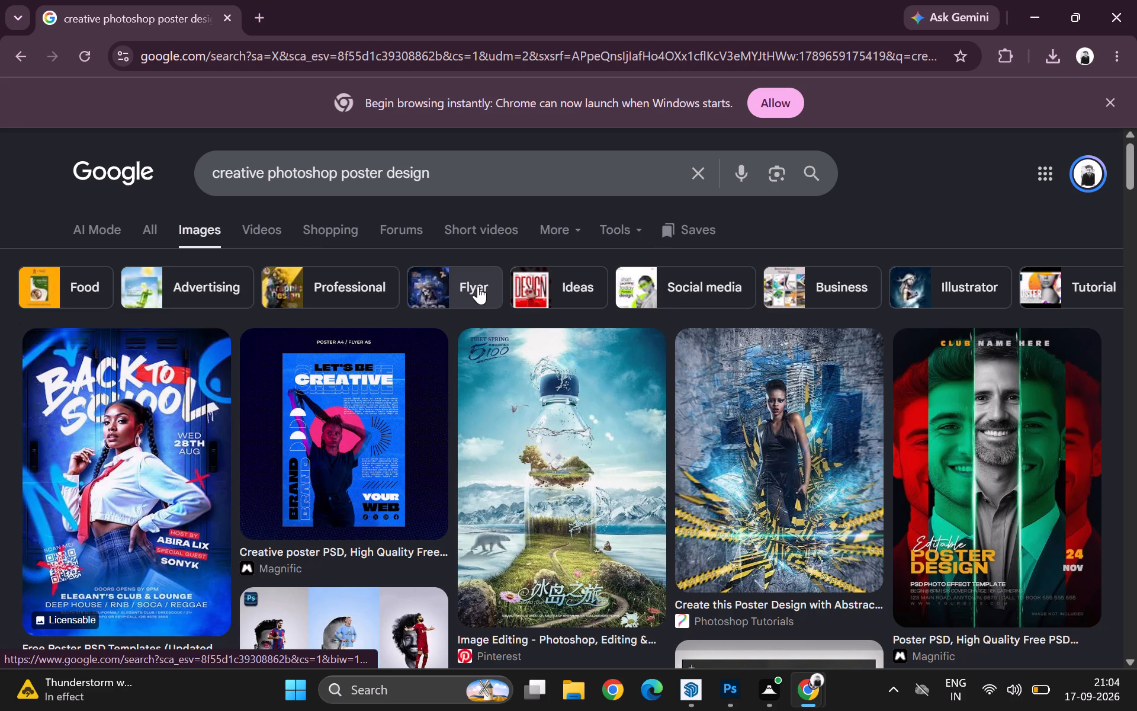
Narrow the creative poster results to "Illustrator" and look through the poster designs for a usable picture.
left_click(984, 285)
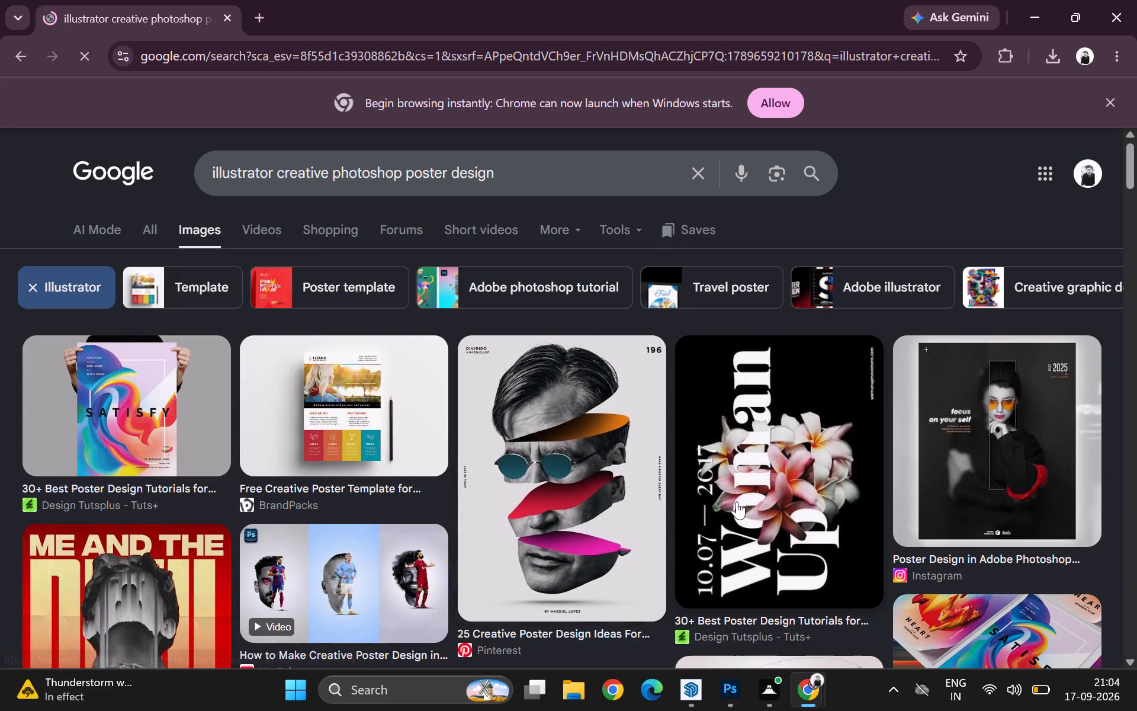
scroll(465, 558, "down", 3)
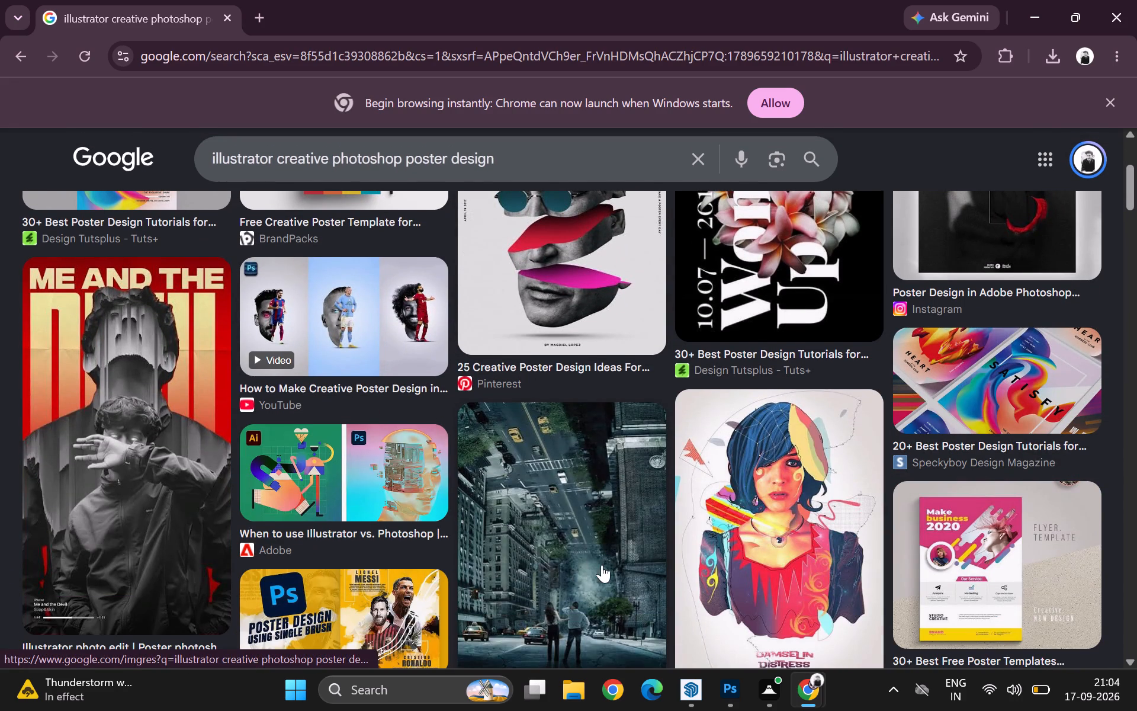
scroll(602, 565, "down", 2)
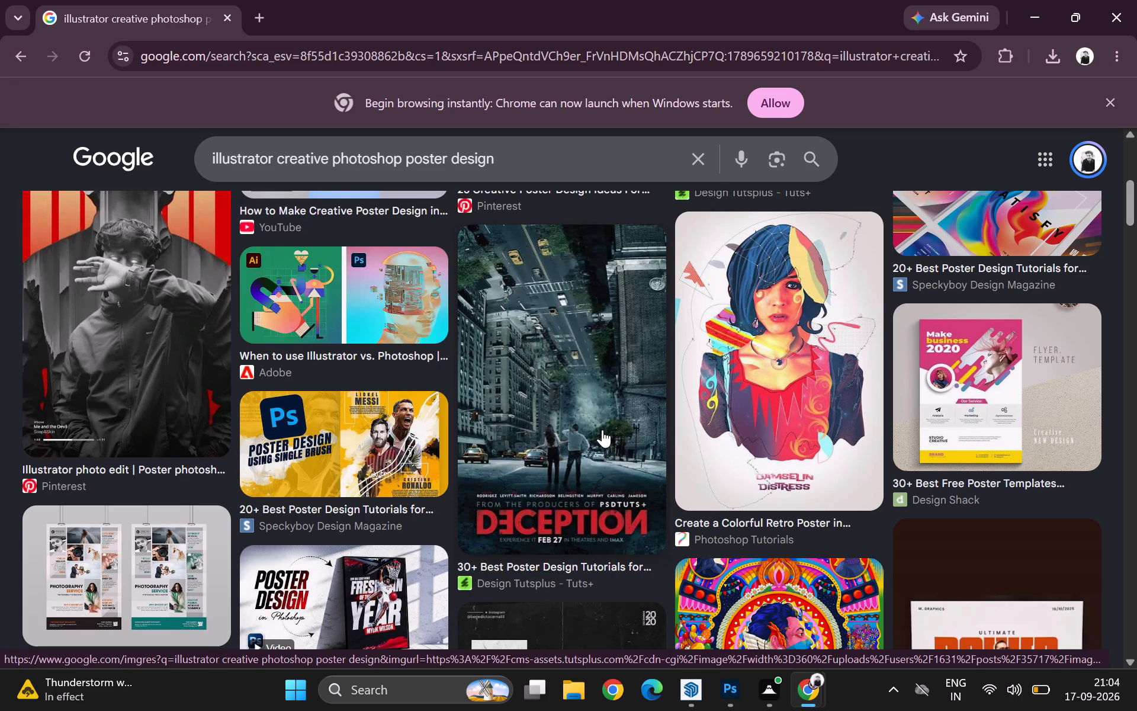
scroll(553, 406, "down", 2)
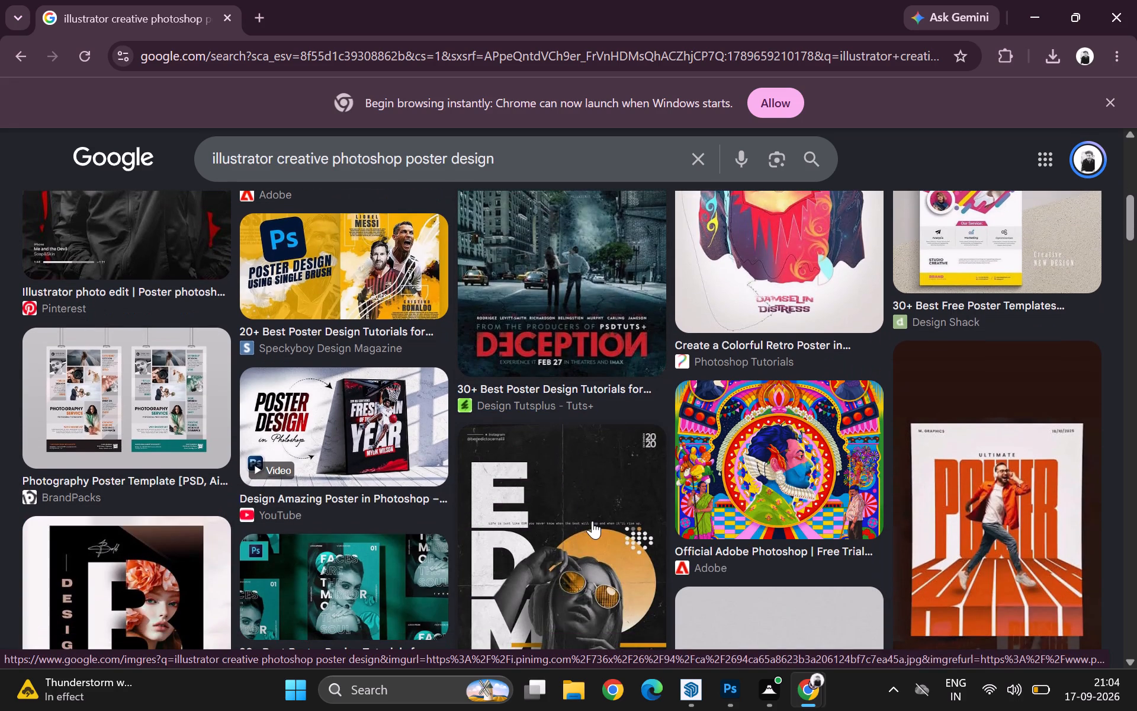
scroll(593, 523, "down", 3)
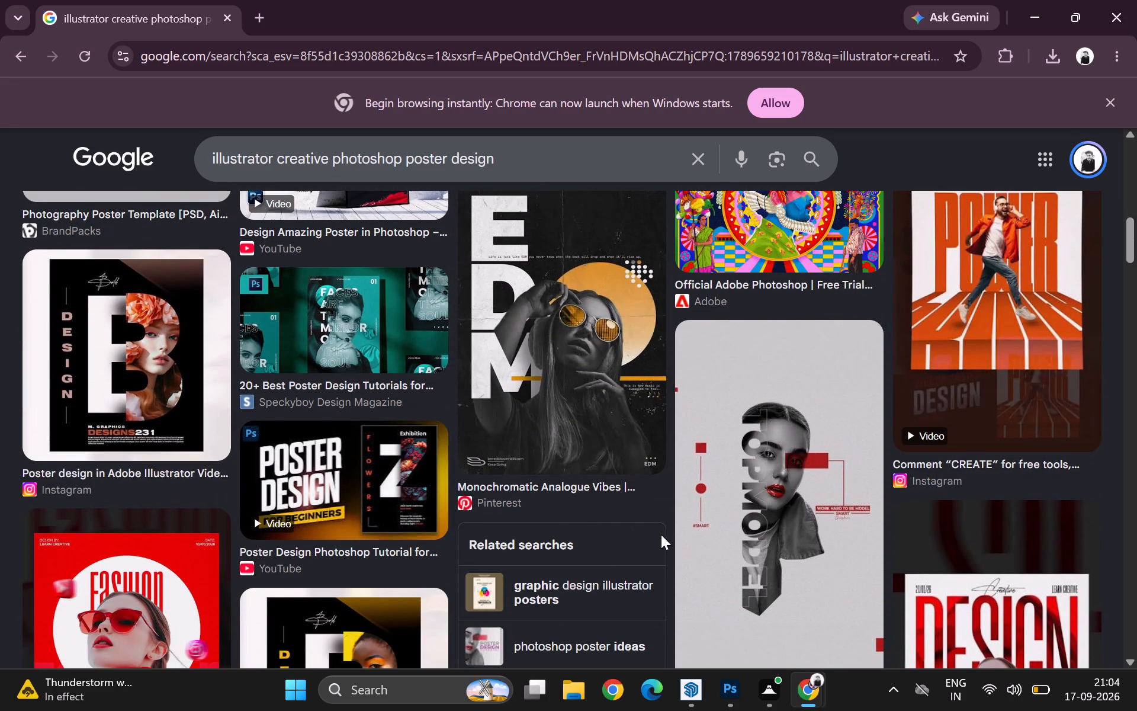
scroll(662, 535, "down", 2)
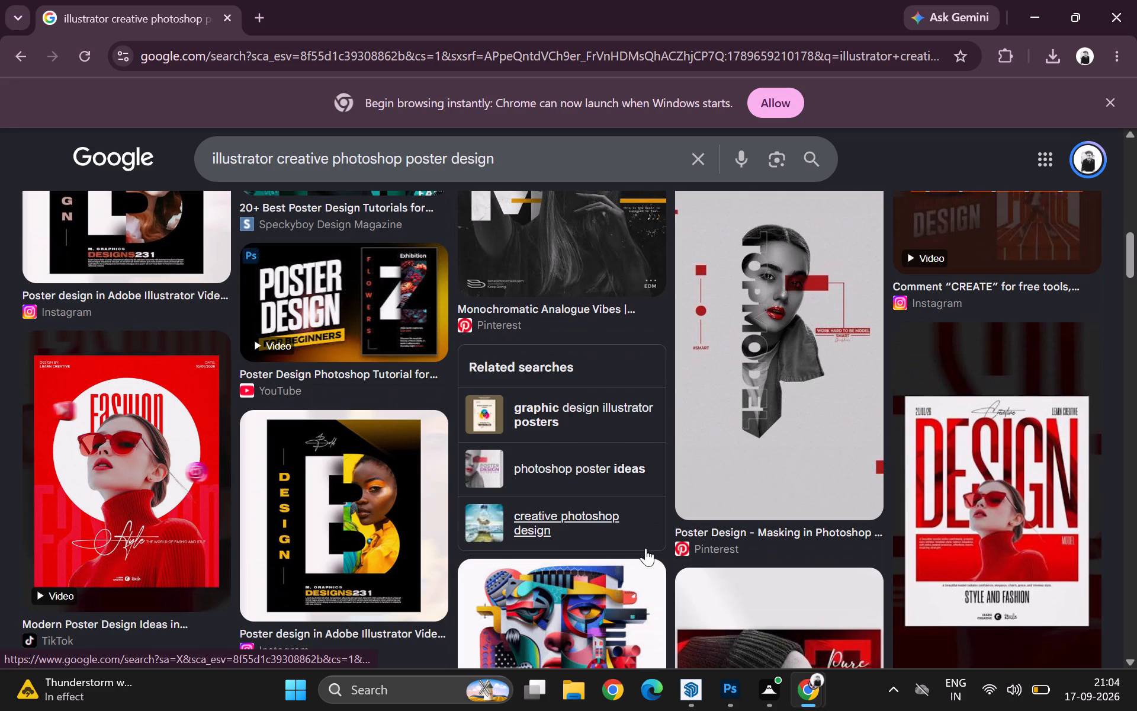
scroll(606, 572, "down", 6)
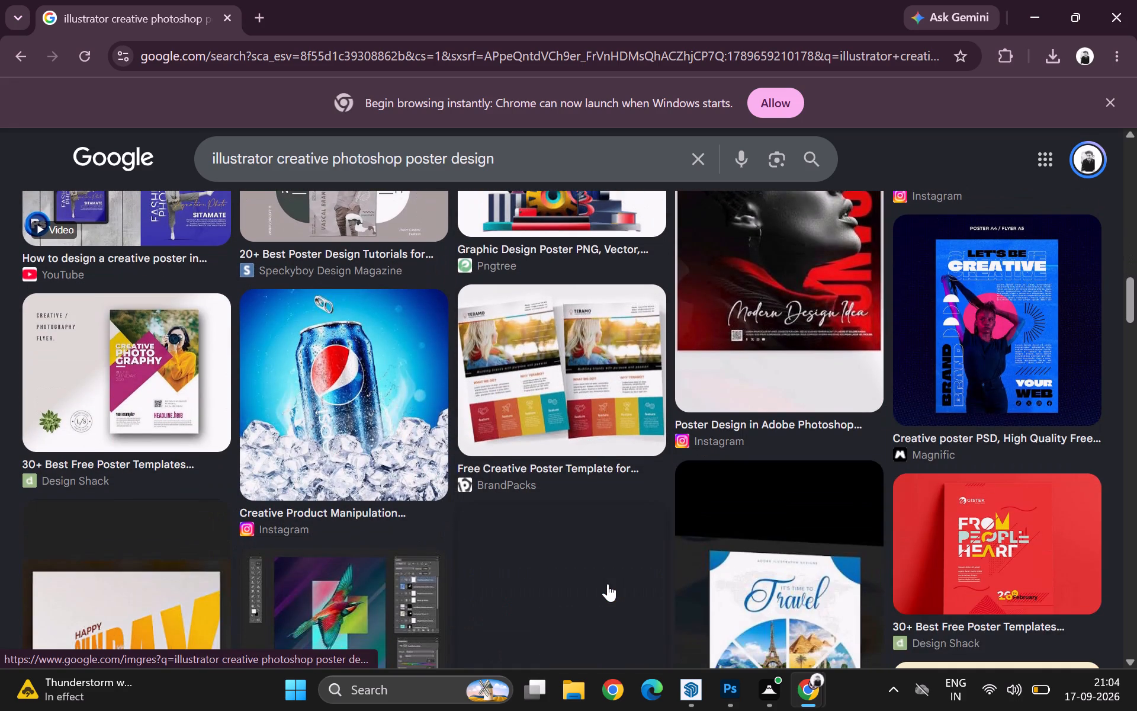
scroll(608, 584, "down", 2)
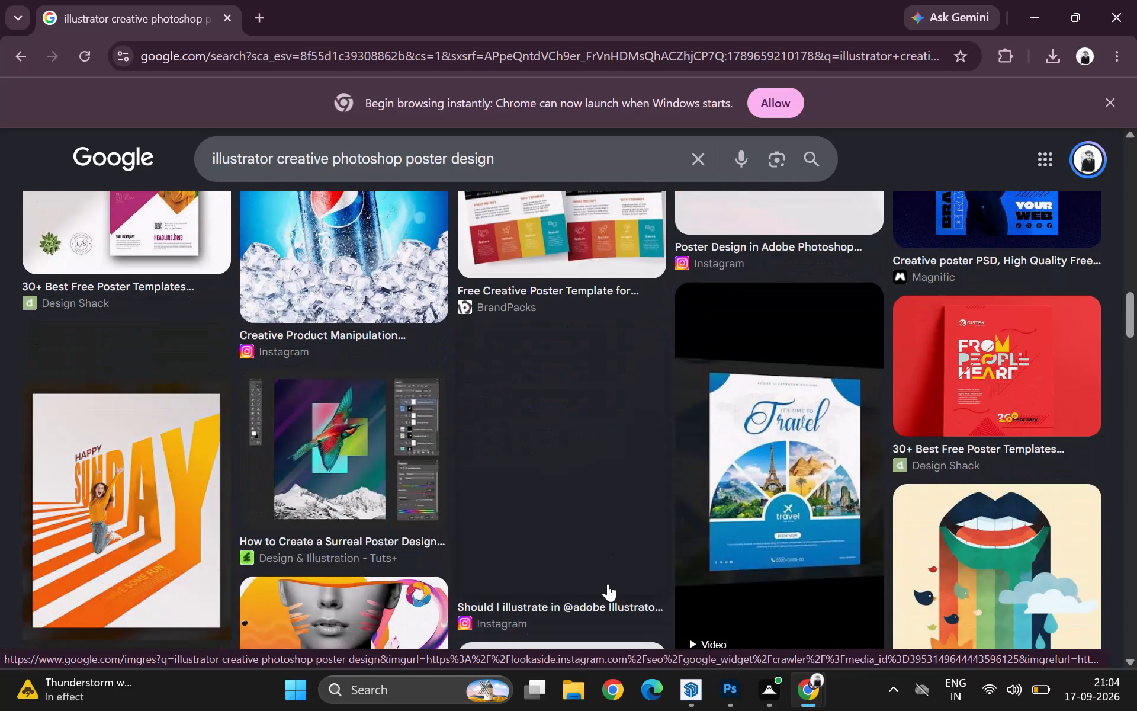
scroll(608, 584, "down", 4)
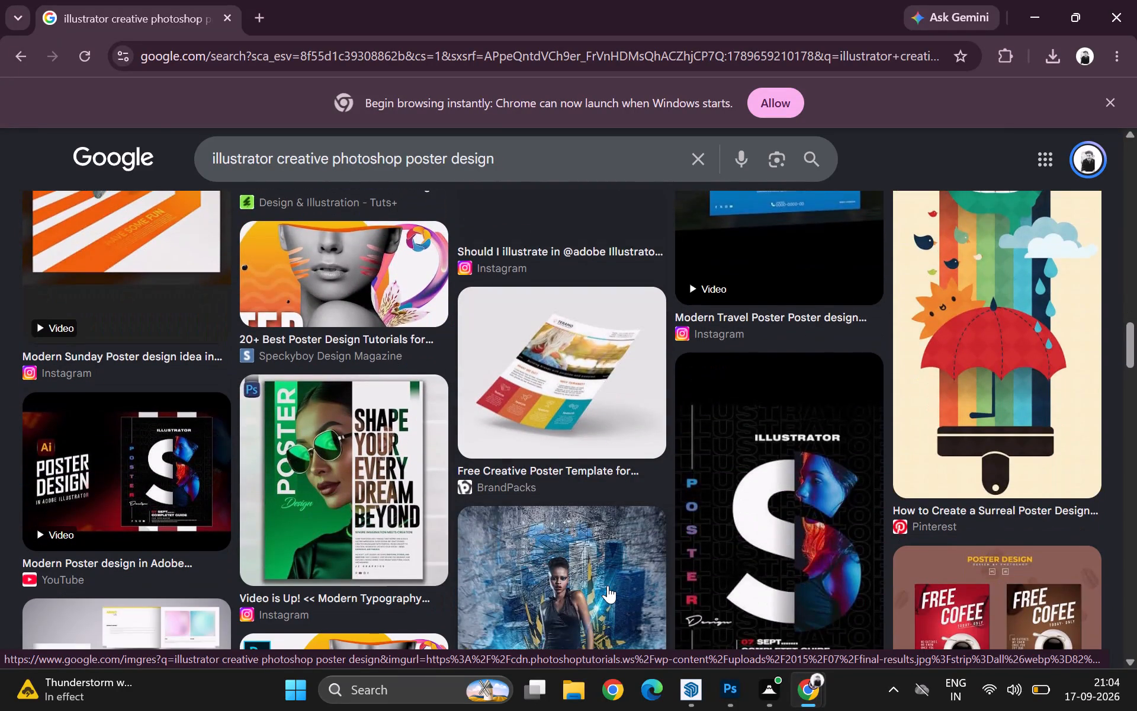
scroll(608, 585, "down", 6)
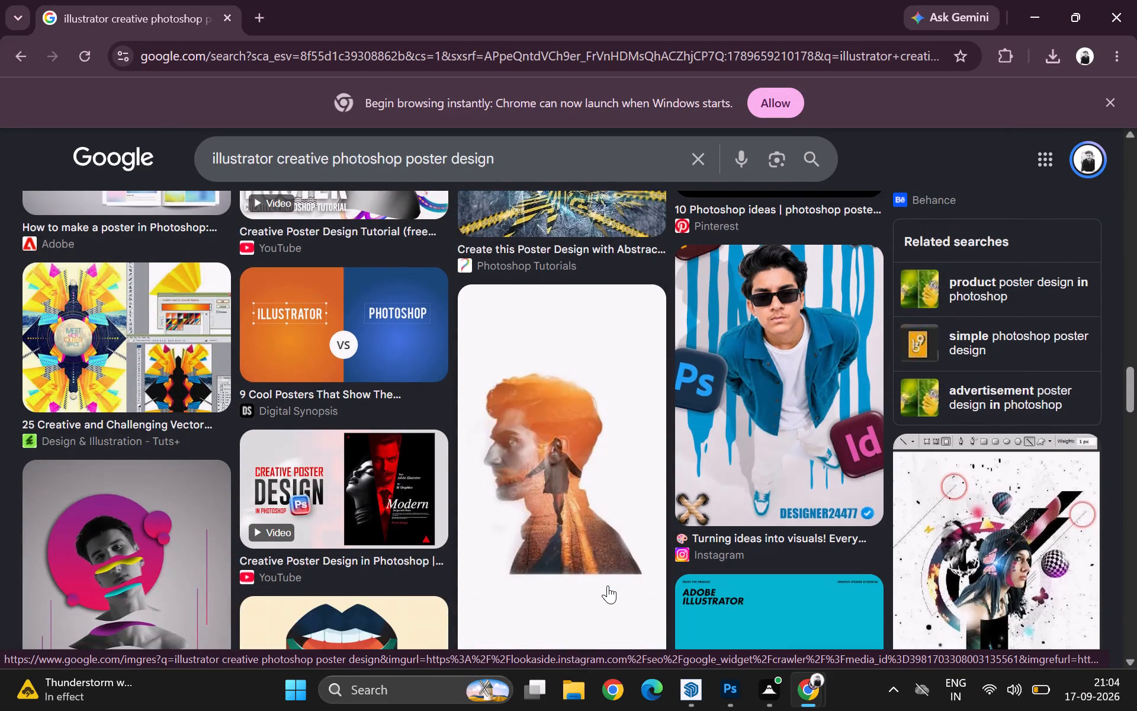
scroll(608, 585, "down", 7)
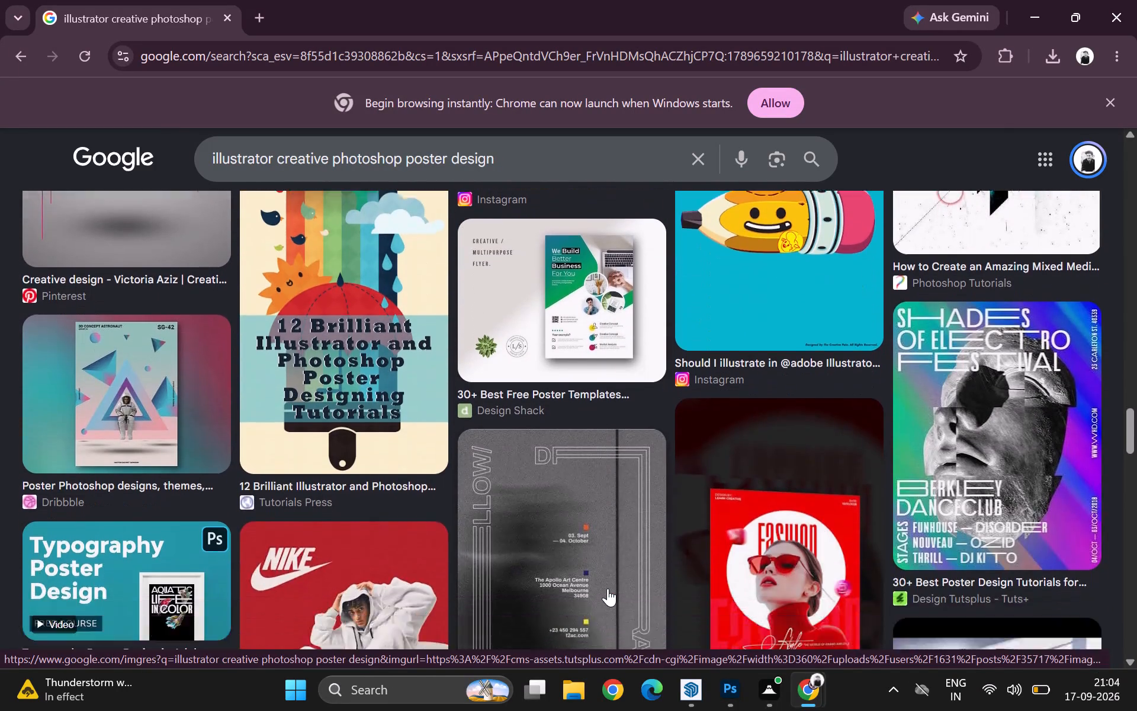
scroll(608, 588, "down", 2)
scroll(608, 588, "up", 2)
scroll(608, 588, "down", 3)
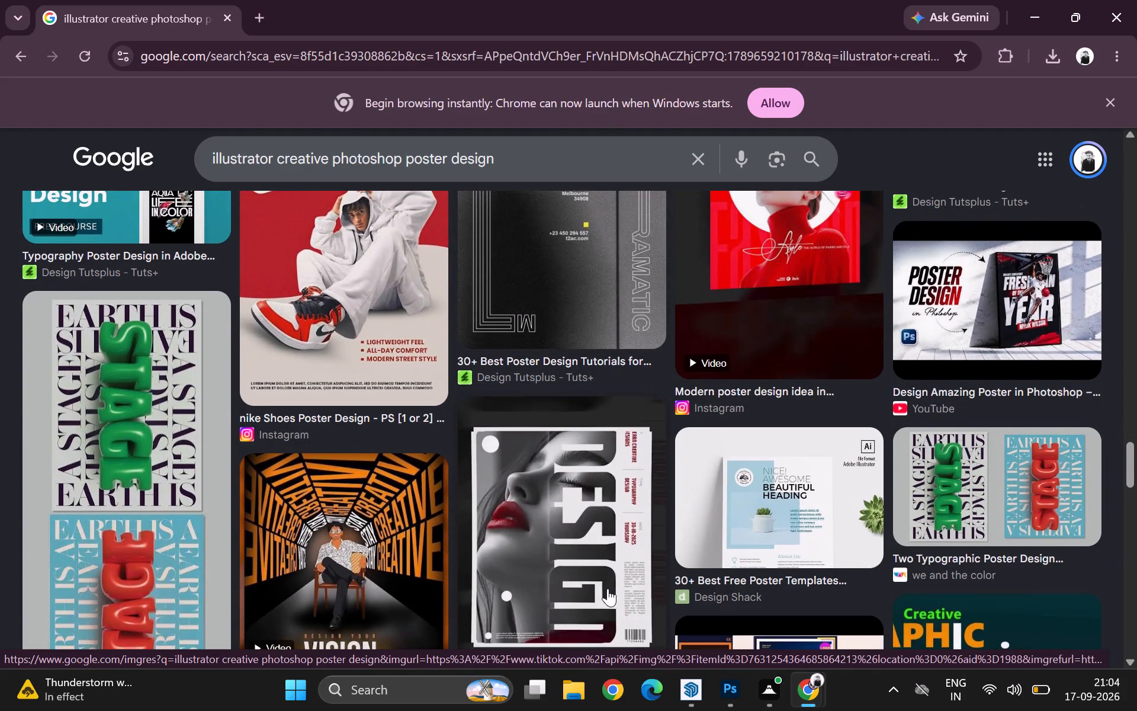
scroll(608, 588, "down", 4)
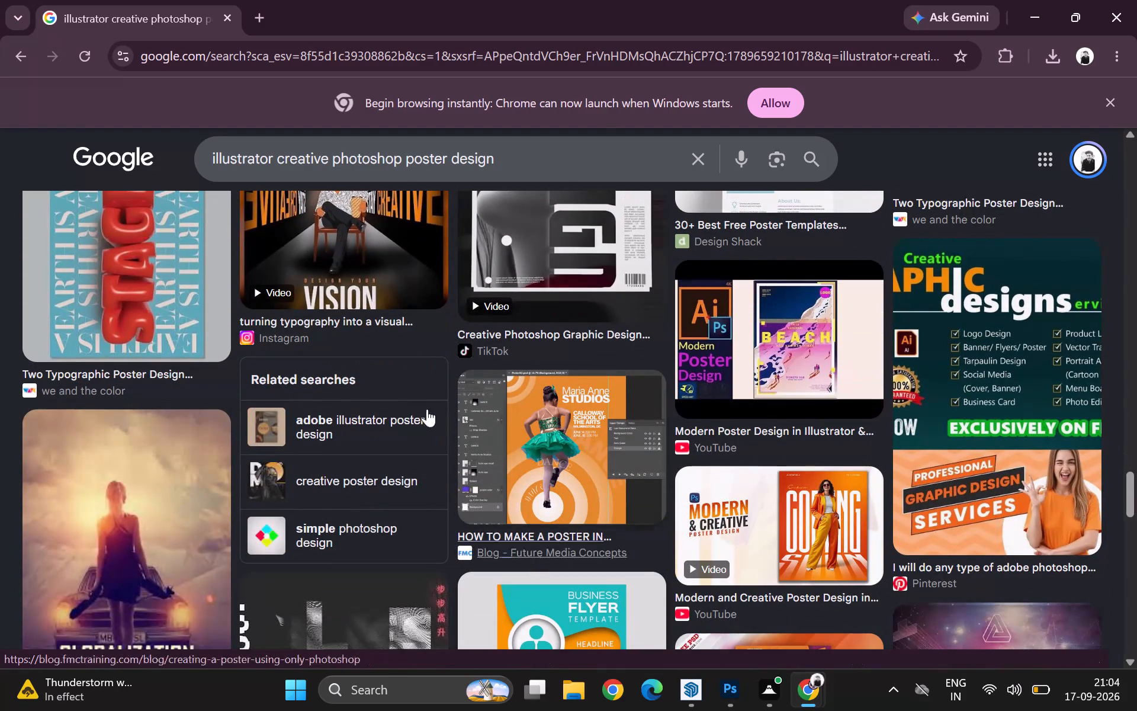
Return to the "creative photoshop poster design" results and look through the posters again.
left_click(23, 56)
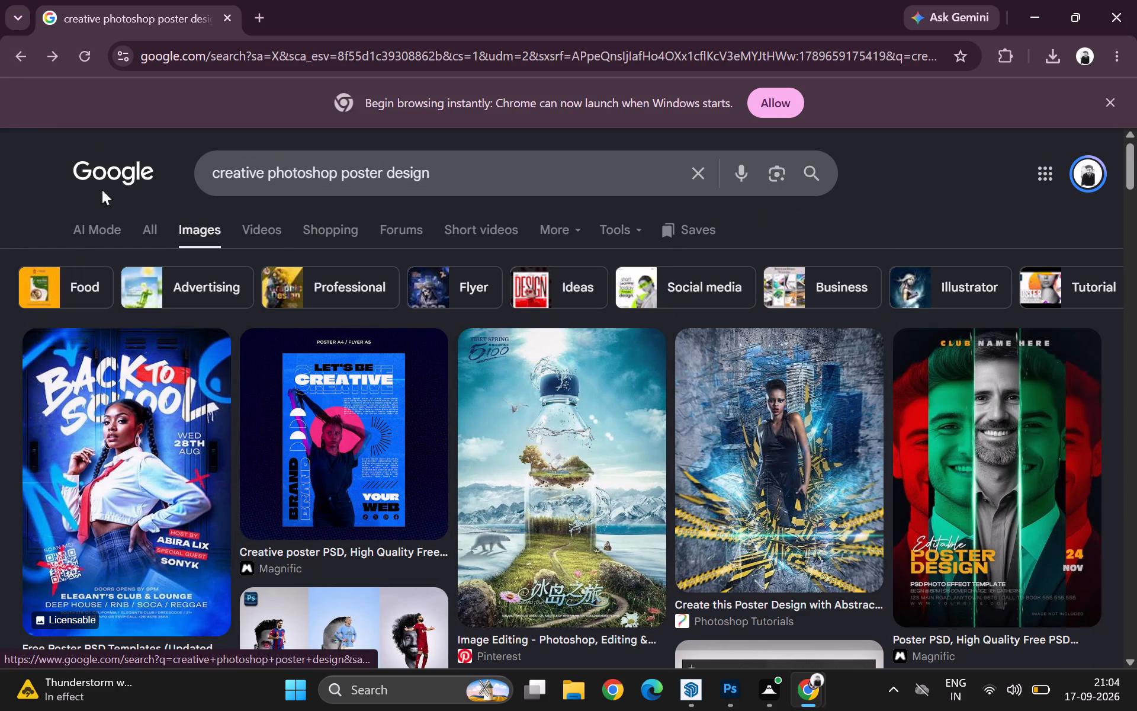
scroll(439, 530, "down", 3)
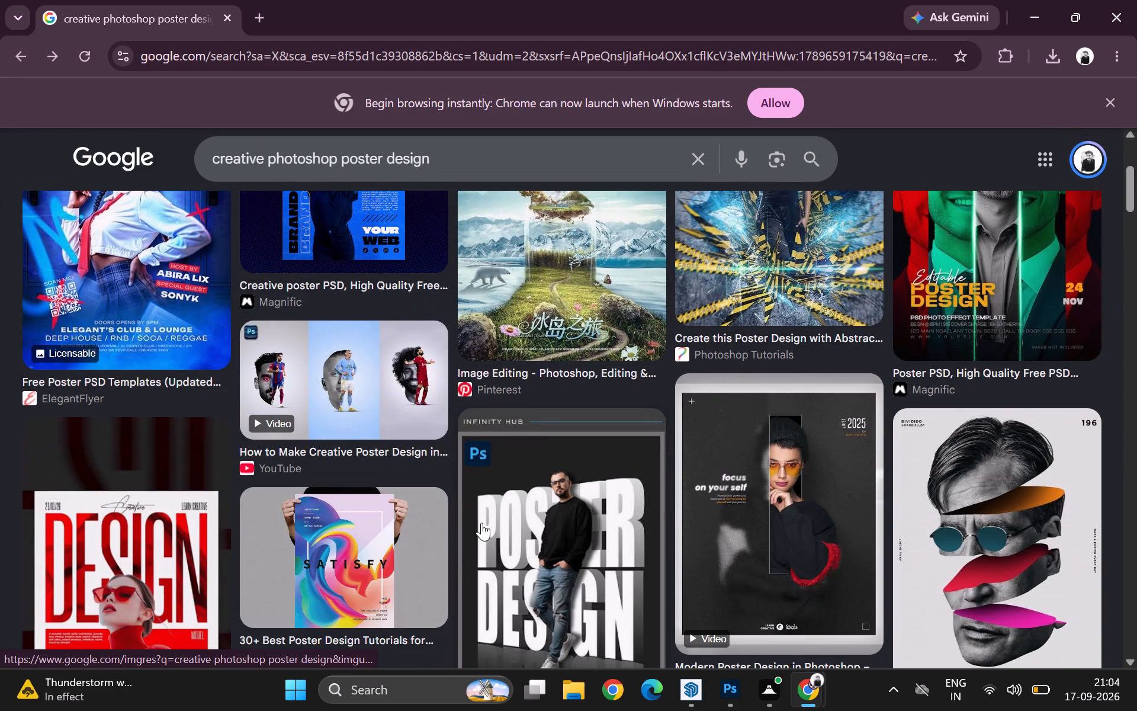
scroll(455, 520, "down", 3)
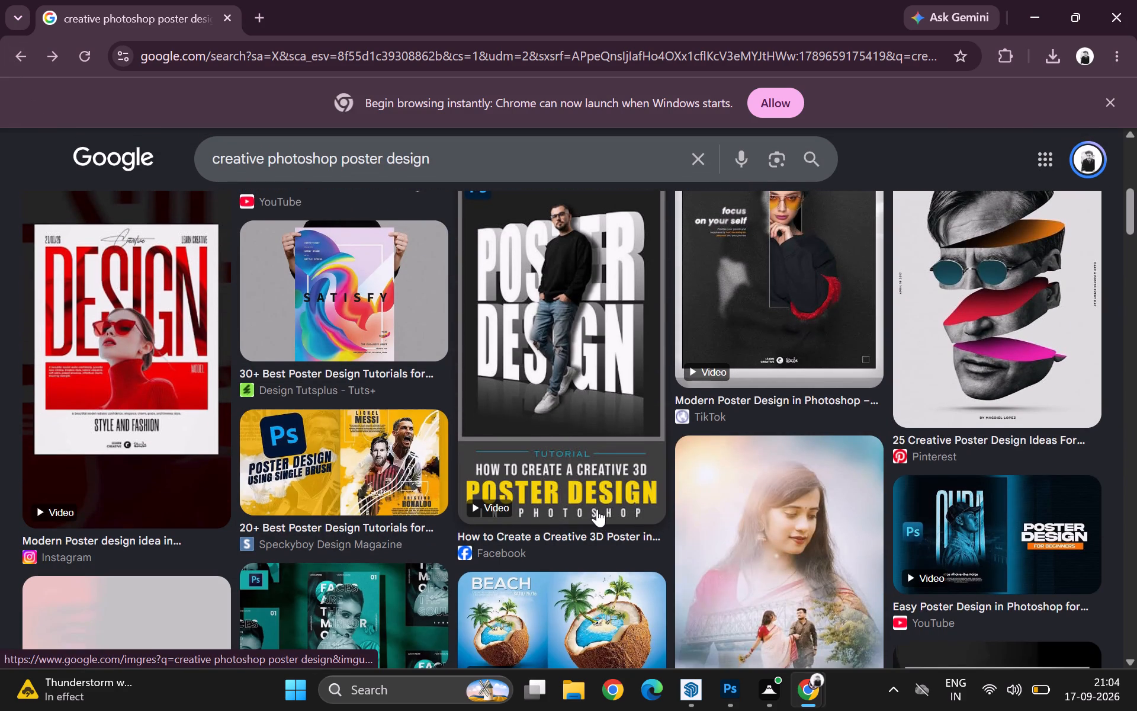
scroll(597, 509, "down", 3)
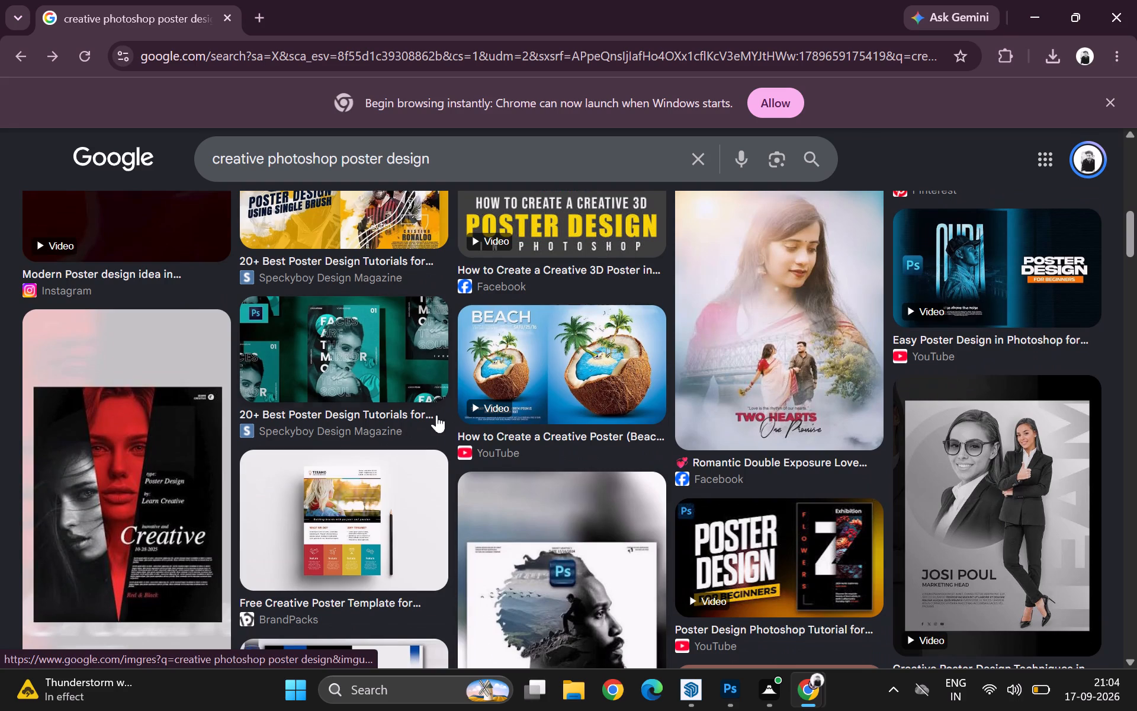
Go back to the Marvel movie poster results, view the Captain Marvel poster, and open the fan made Captain Marvel poster related to it.
left_click(24, 57)
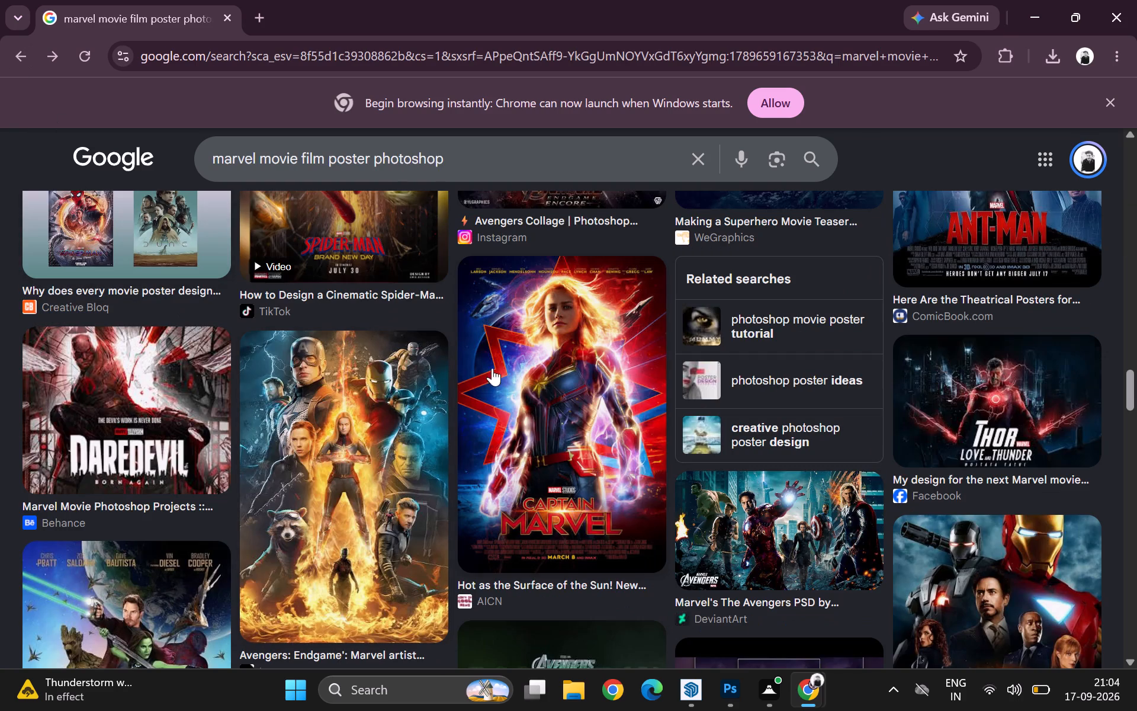
left_click(571, 397)
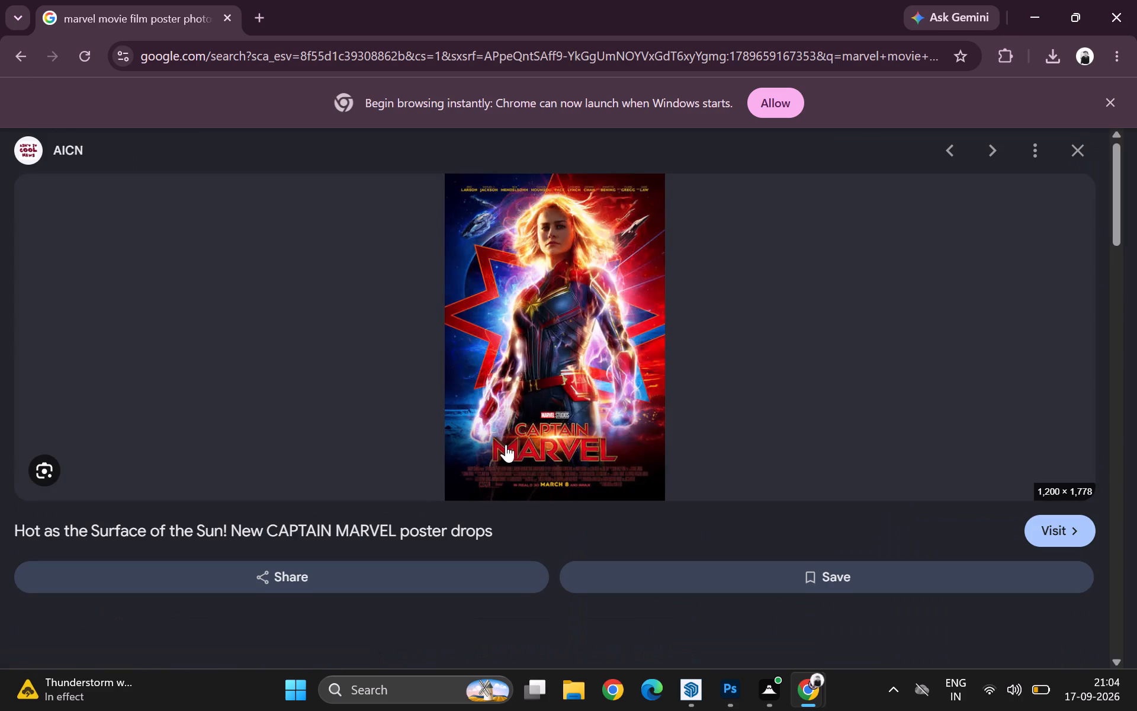
scroll(540, 487, "down", 3)
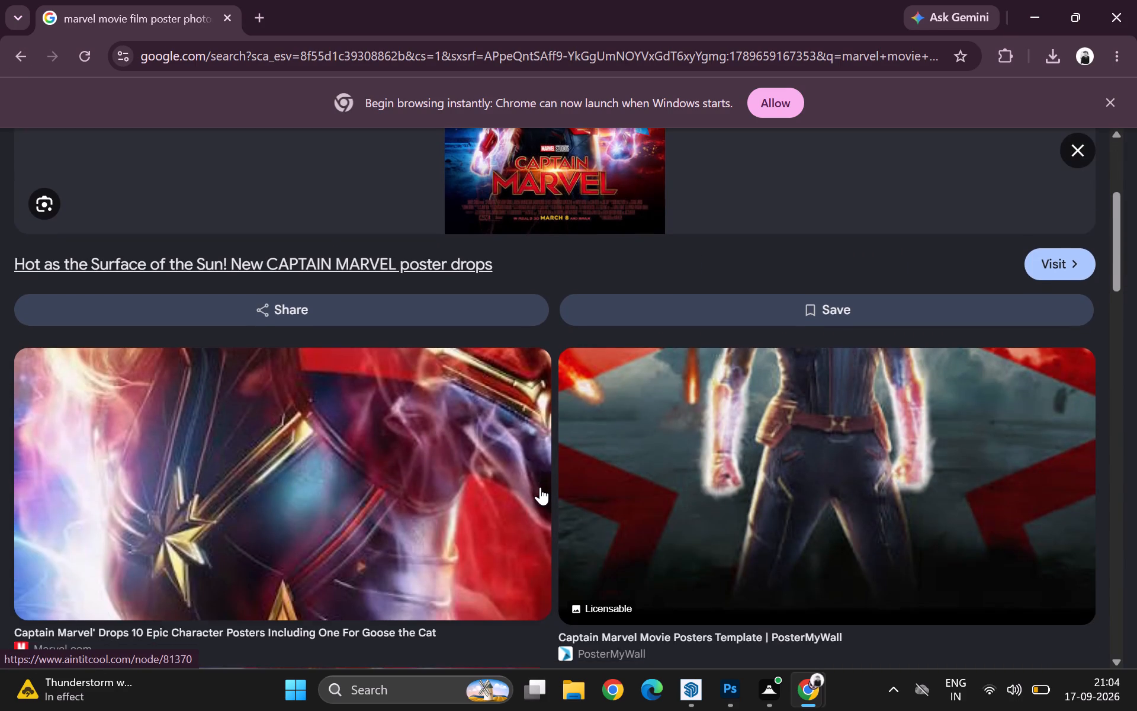
scroll(540, 487, "down", 17)
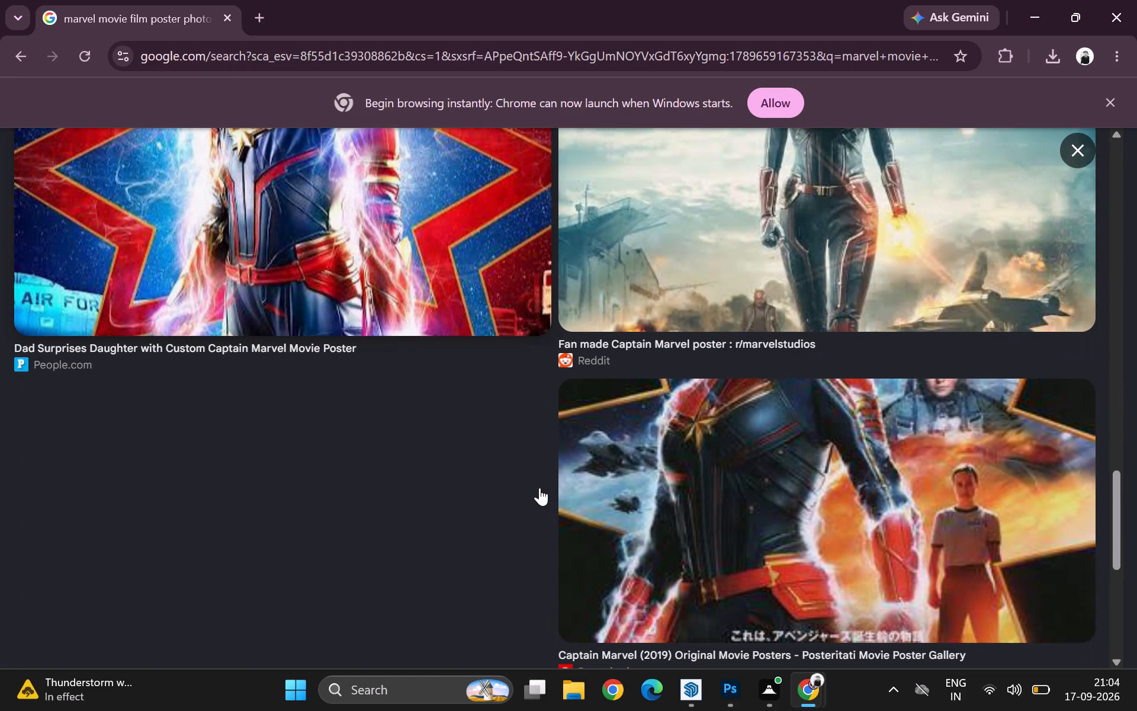
left_click(727, 293)
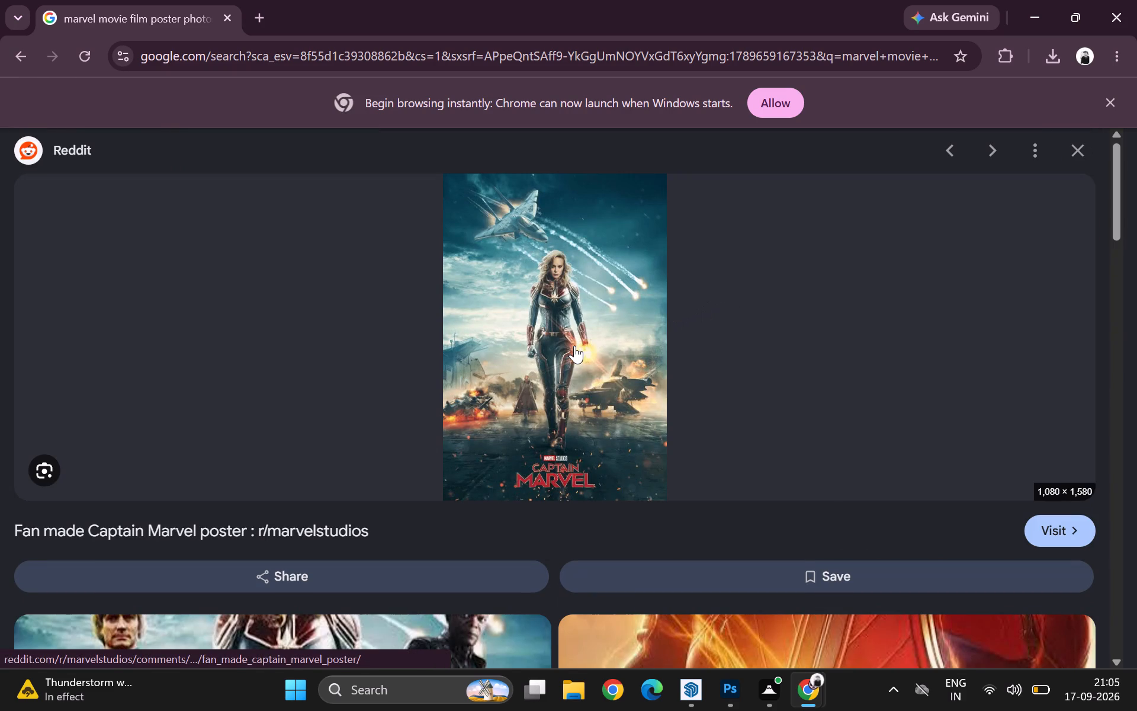
Save the fan made Captain Marvel poster image to Downloads as "marvel img".
right_click(574, 345)
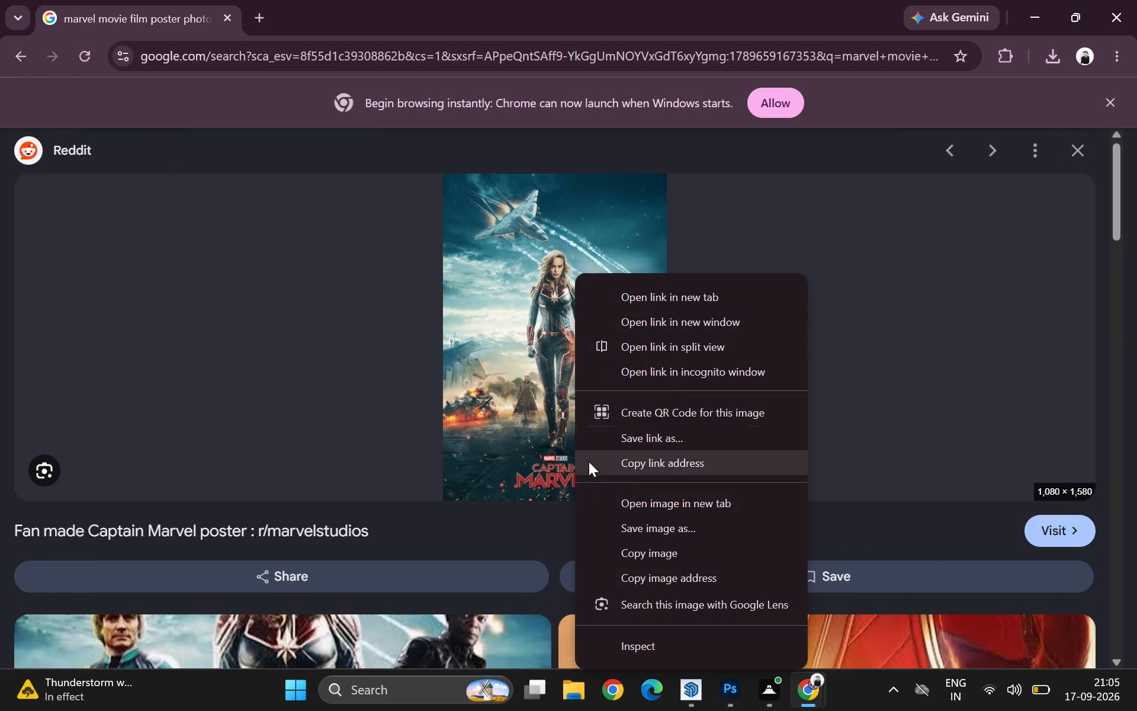
left_click(640, 527)
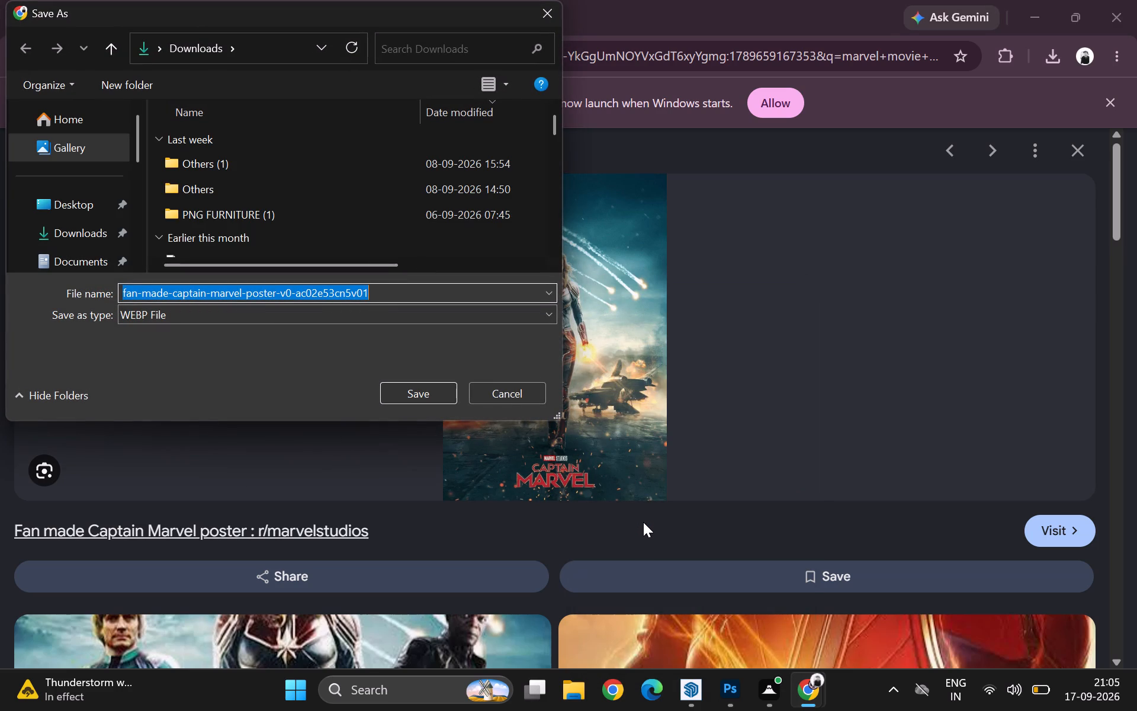
key("BackSpace")
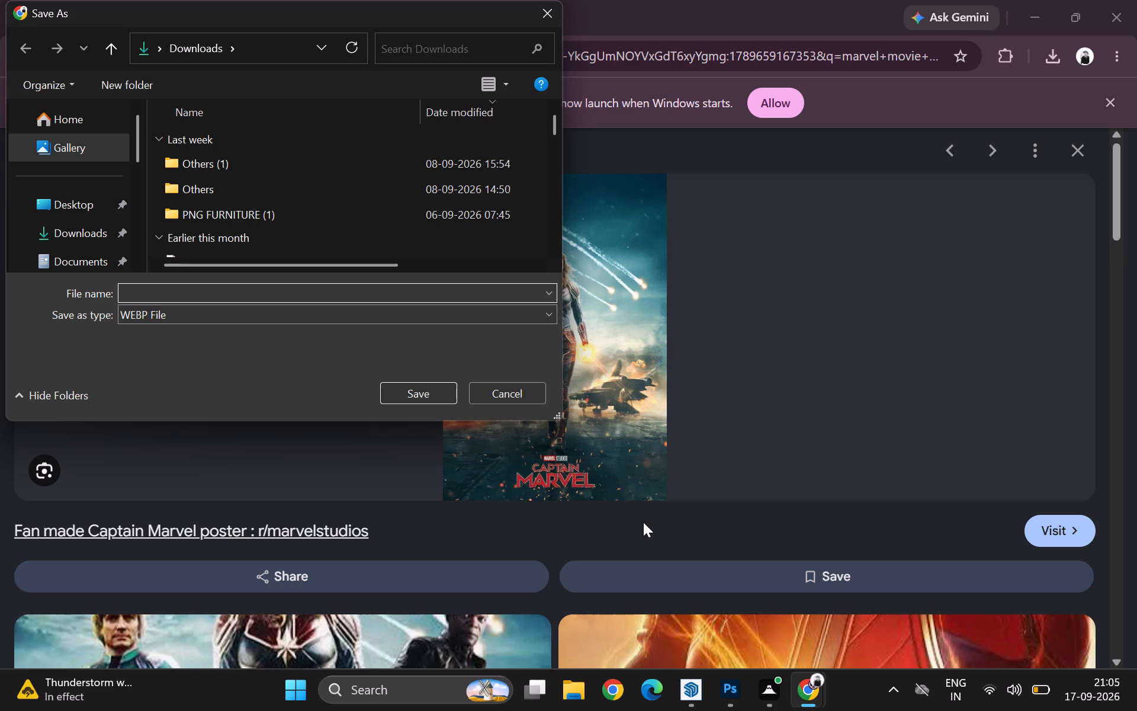
type("ma")
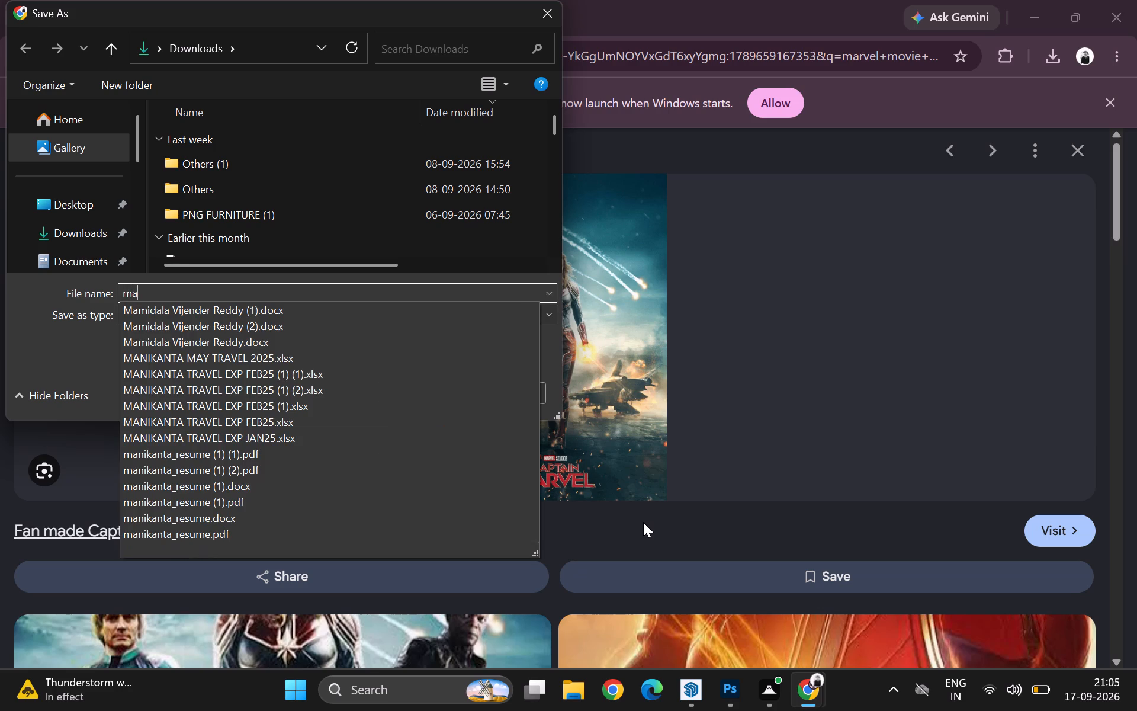
type("rvel im")
key("g")
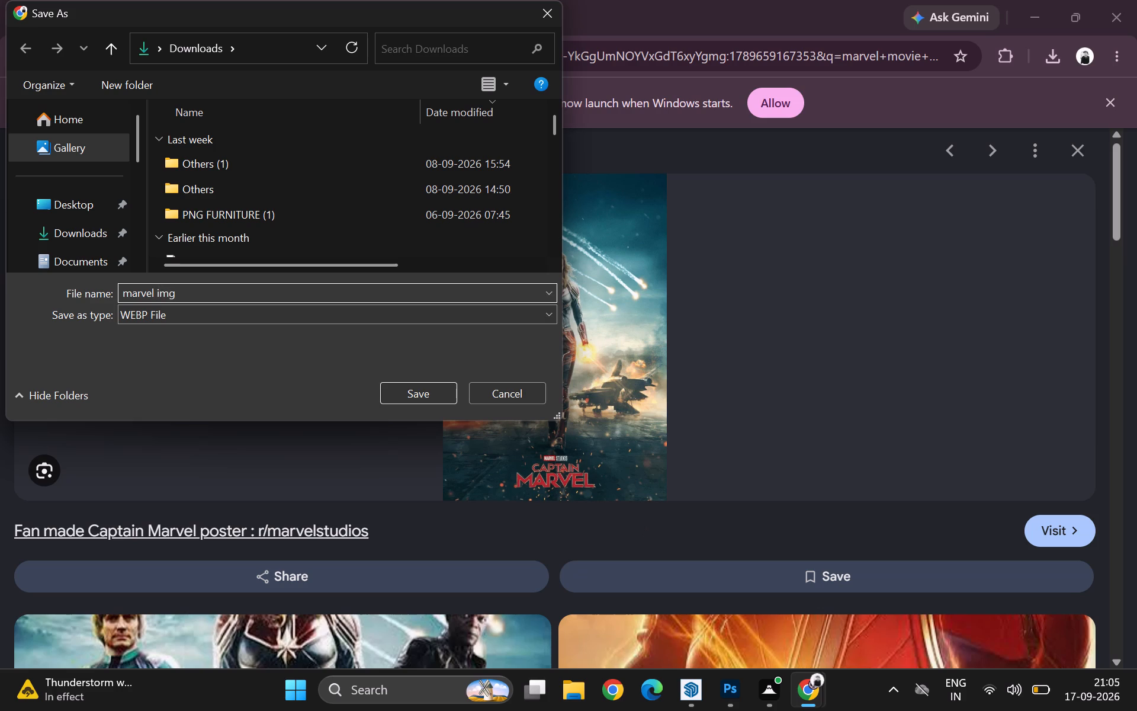
key("Return")
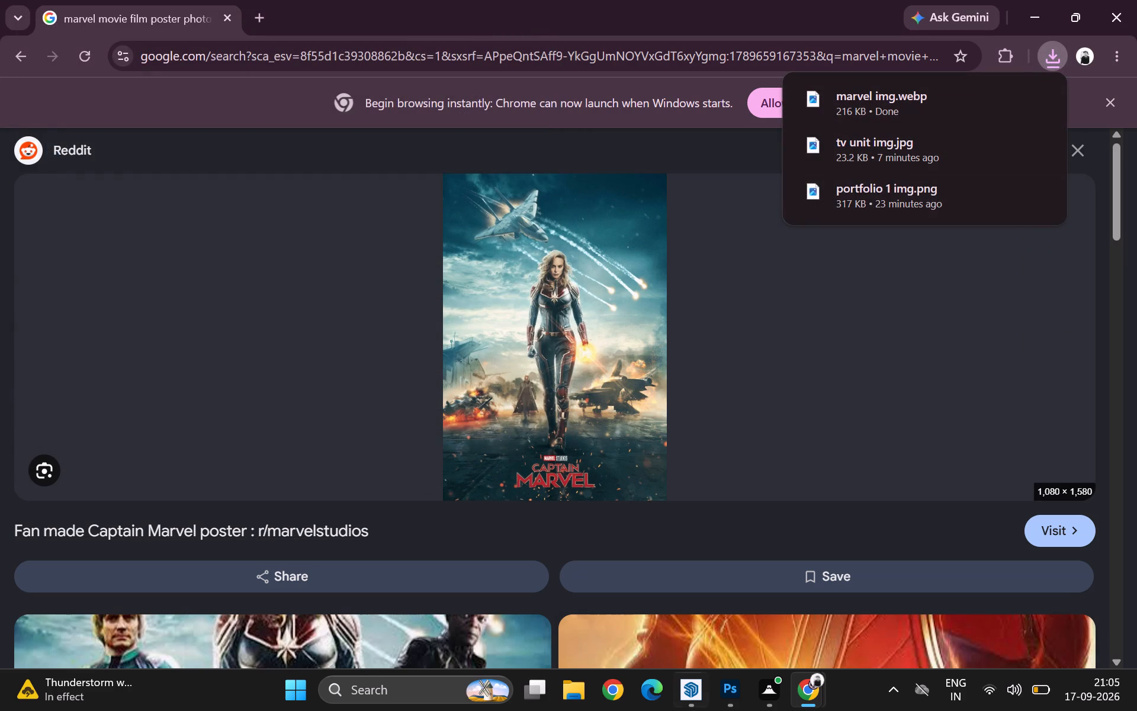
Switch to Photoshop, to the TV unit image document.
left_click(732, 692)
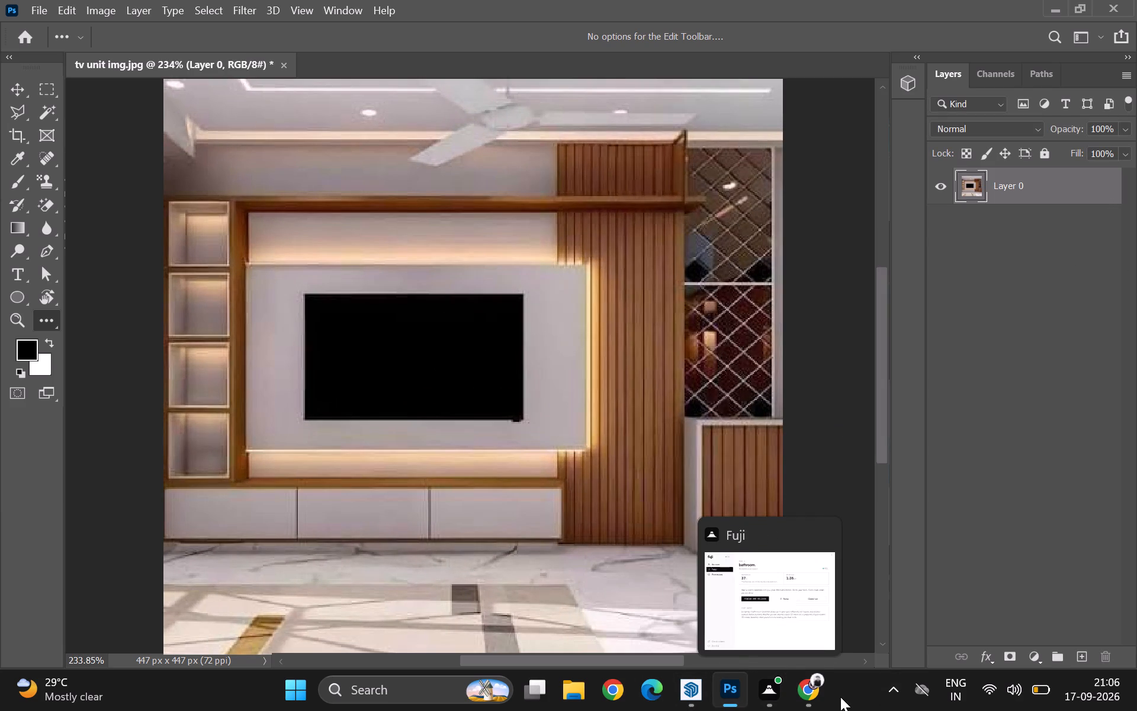
Return to the Marvel poster results in Chrome and save the Avengers: Endgame poster from Inverse to Downloads under its suggested name.
left_click(808, 697)
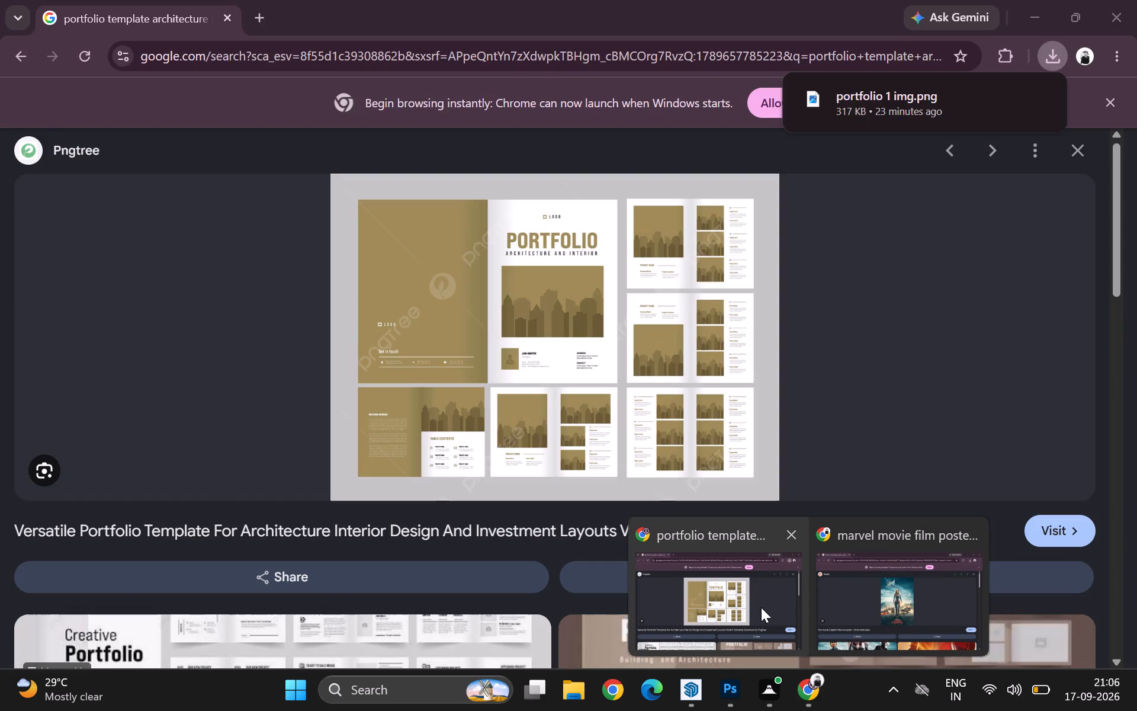
left_click(831, 577)
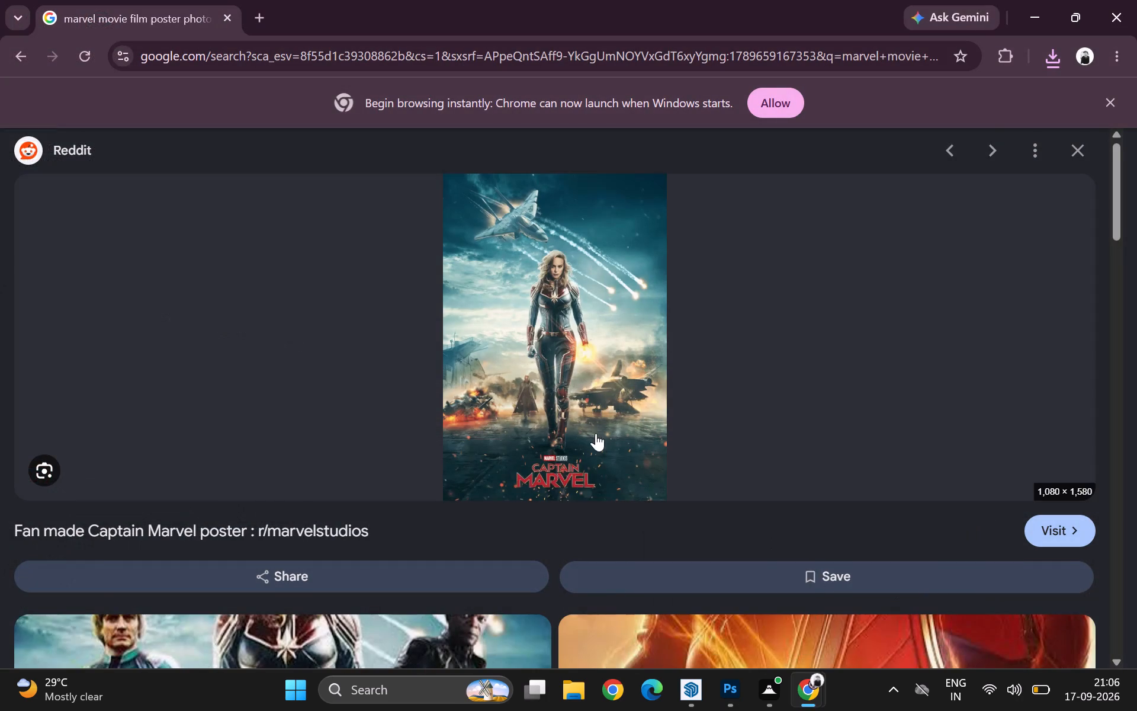
scroll(590, 432, "down", 6)
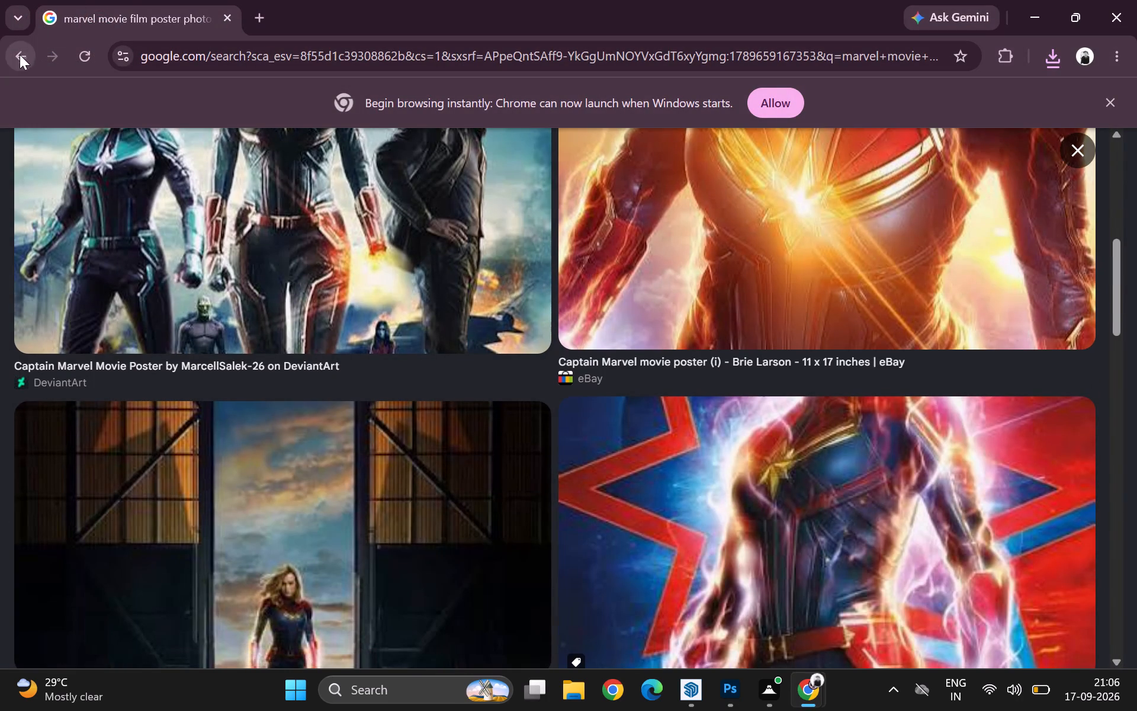
left_click(20, 55)
left_click(17, 55)
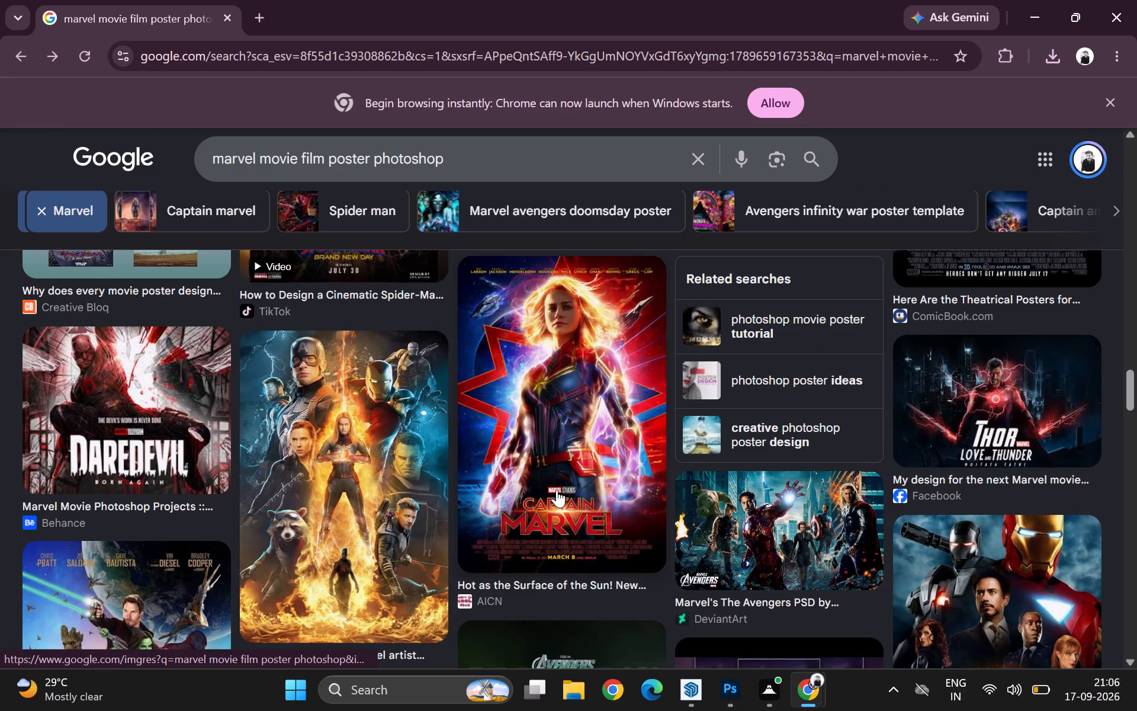
left_click(409, 502)
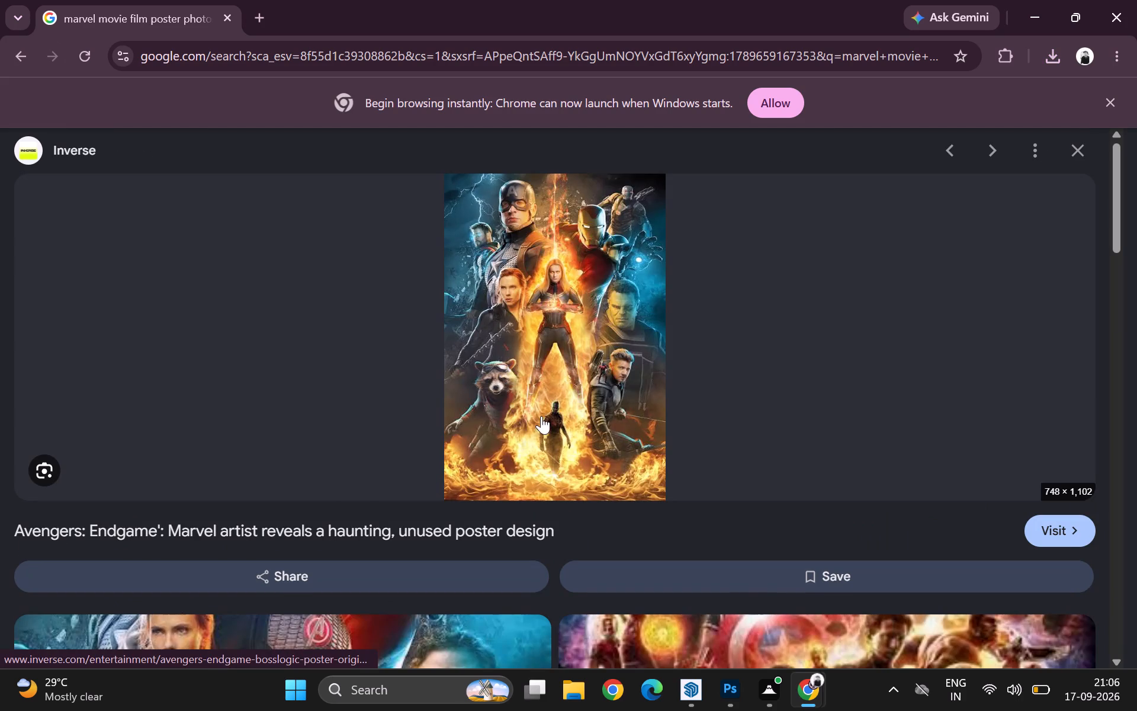
right_click(594, 396)
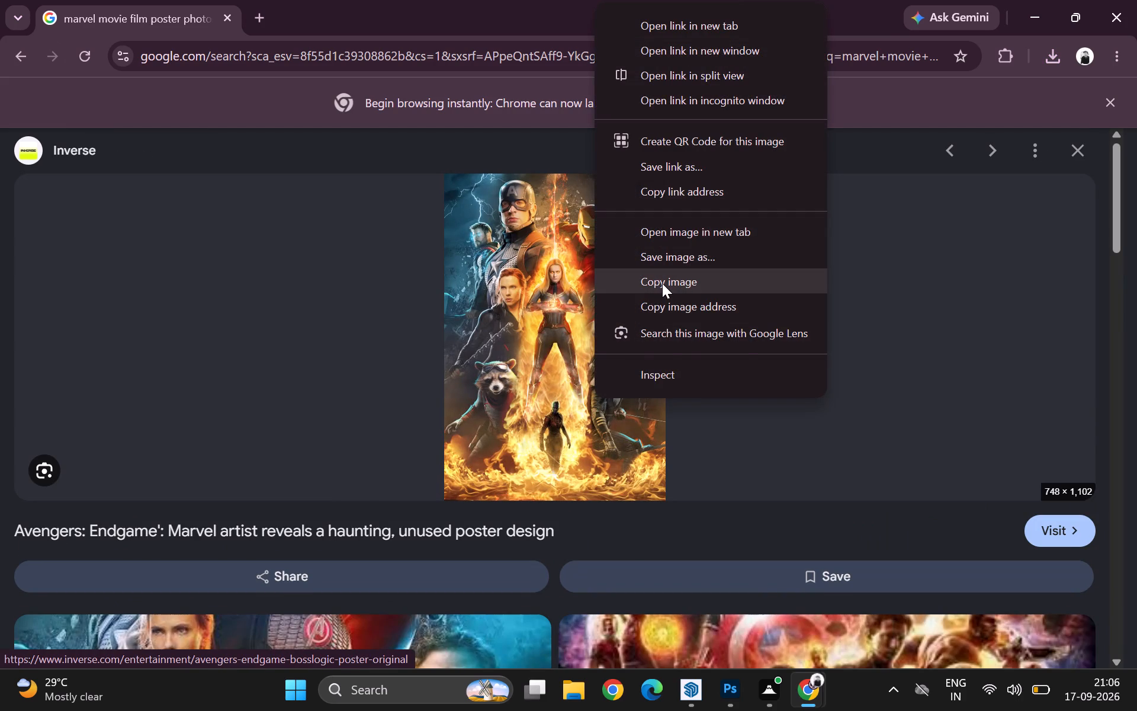
left_click(689, 264)
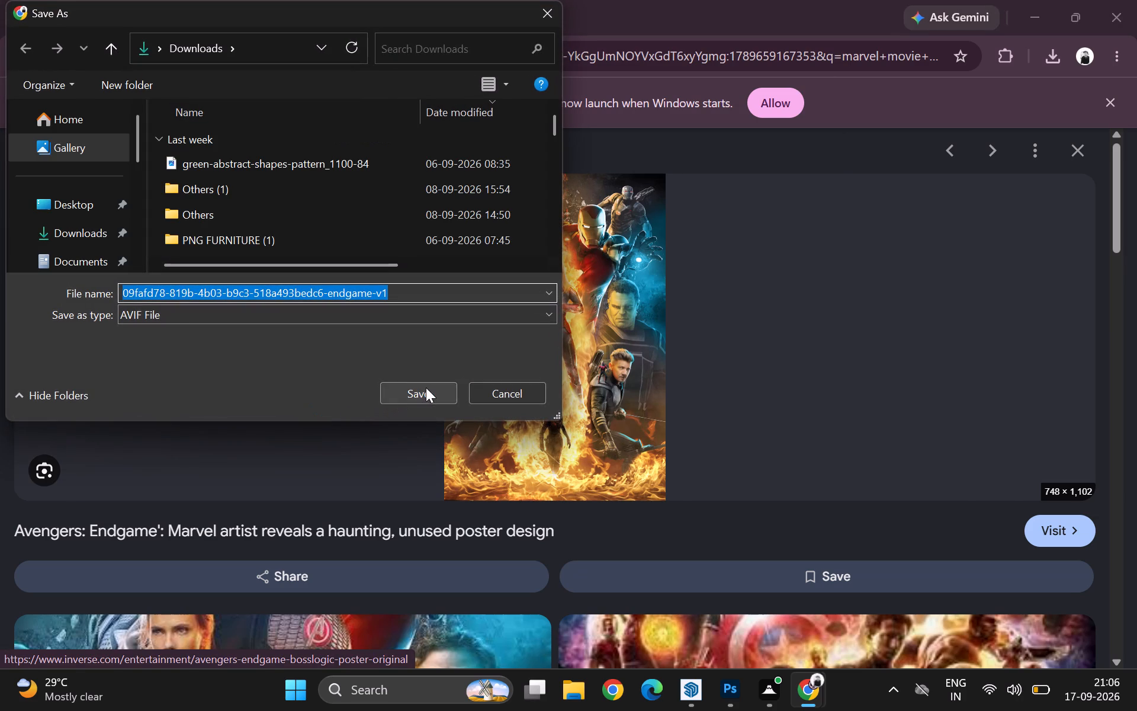
left_click(426, 387)
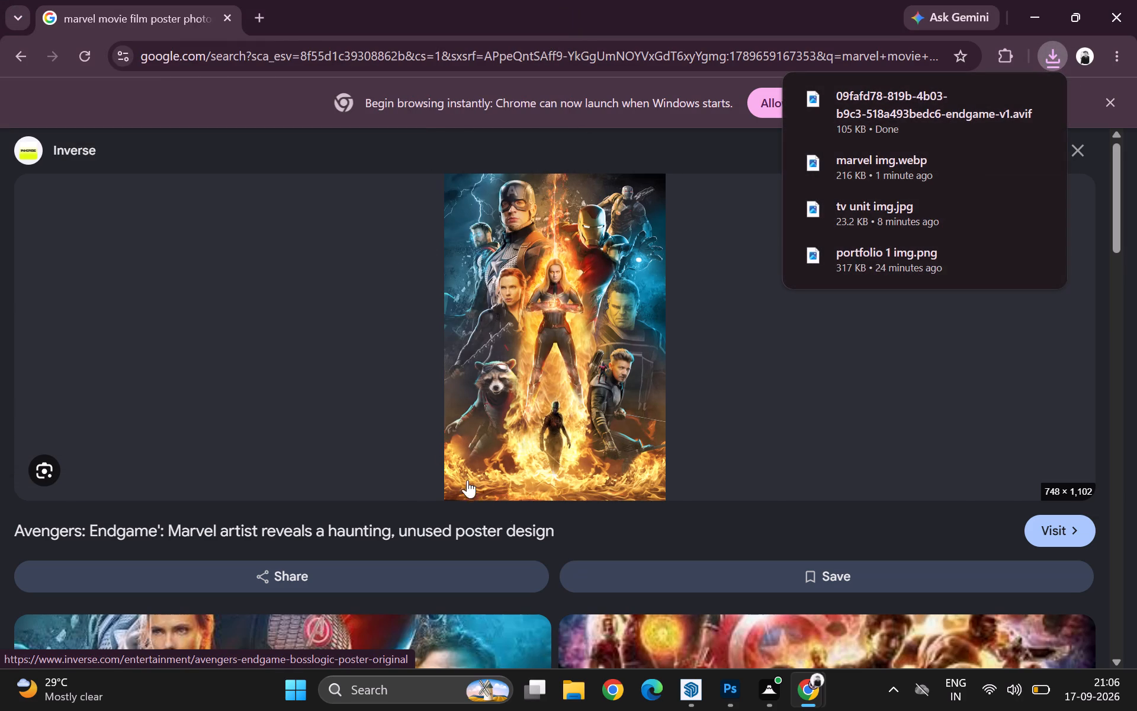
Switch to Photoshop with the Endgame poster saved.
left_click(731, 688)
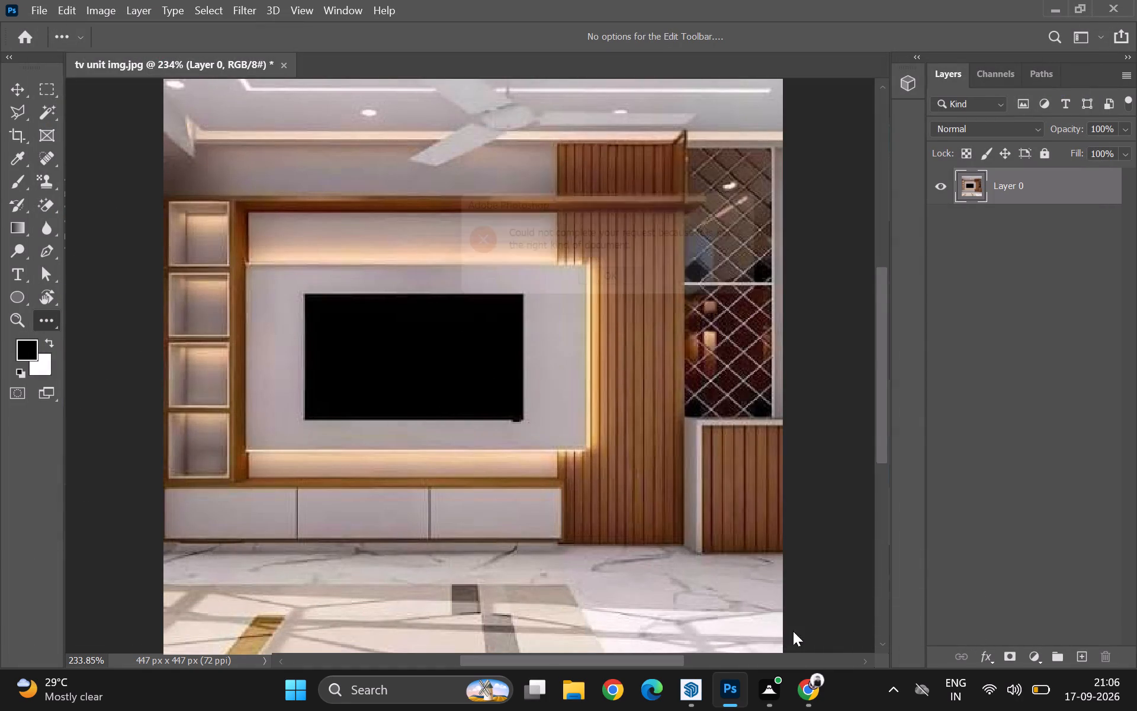
Return to the Marvel poster results in Chrome and search images for "marvel movie film poster photoshop png".
left_click(815, 687)
left_click(851, 595)
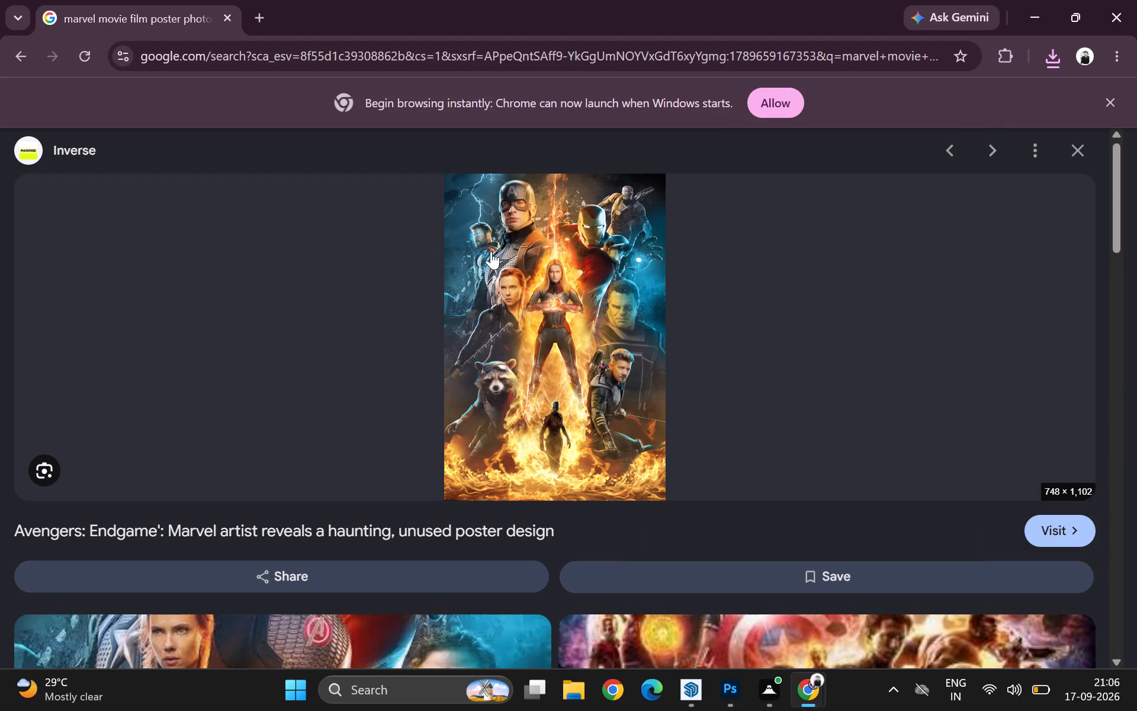
left_click(28, 53)
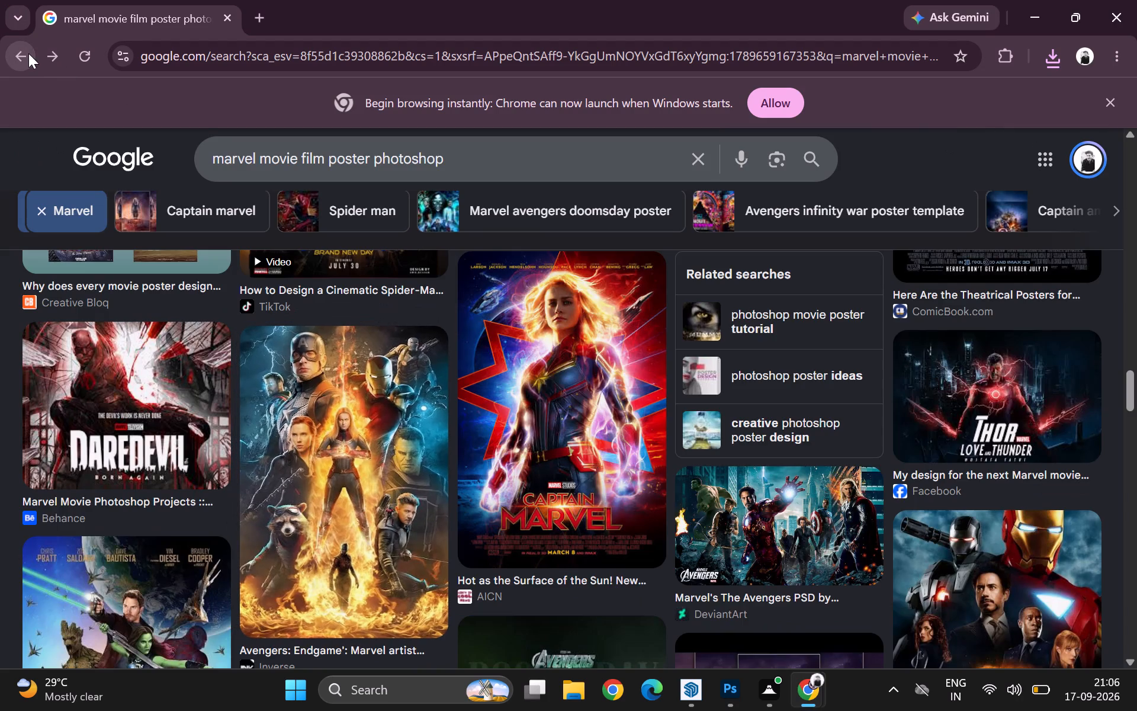
left_click(473, 166)
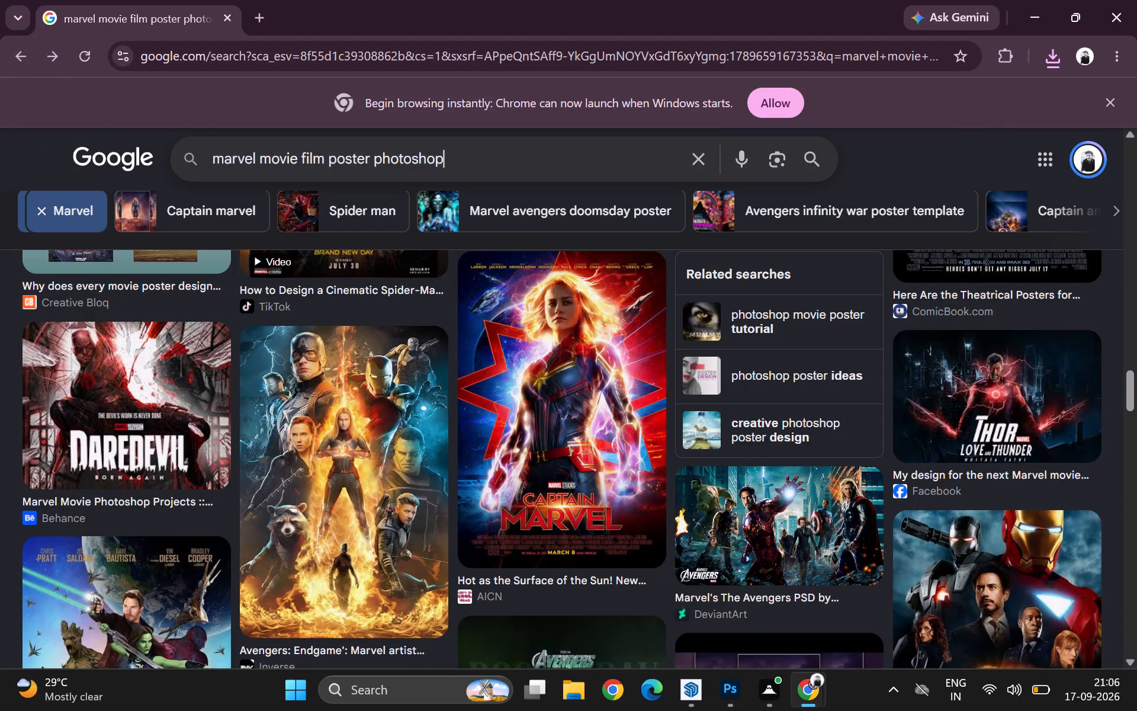
key("space")
type("pn")
key("g")
key("Return")
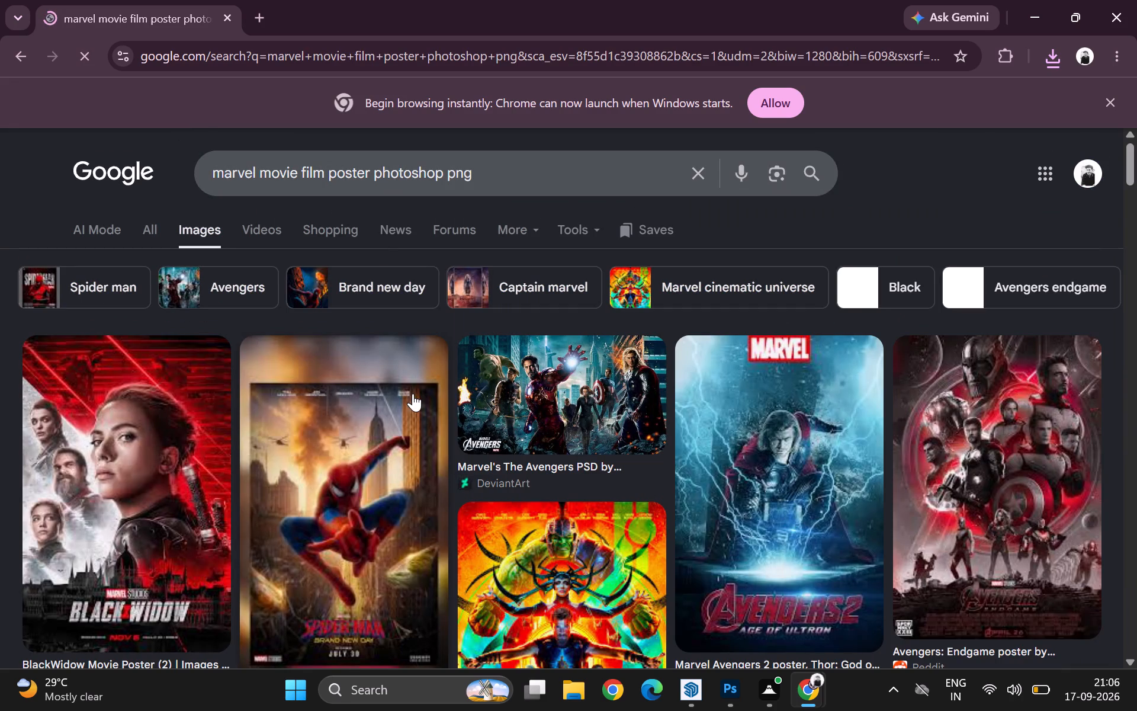
Open the PNGEgg Marvel Avengers 2 Thor poster and save it to Downloads as a PNG image under its suggested name.
scroll(473, 377, "down", 2)
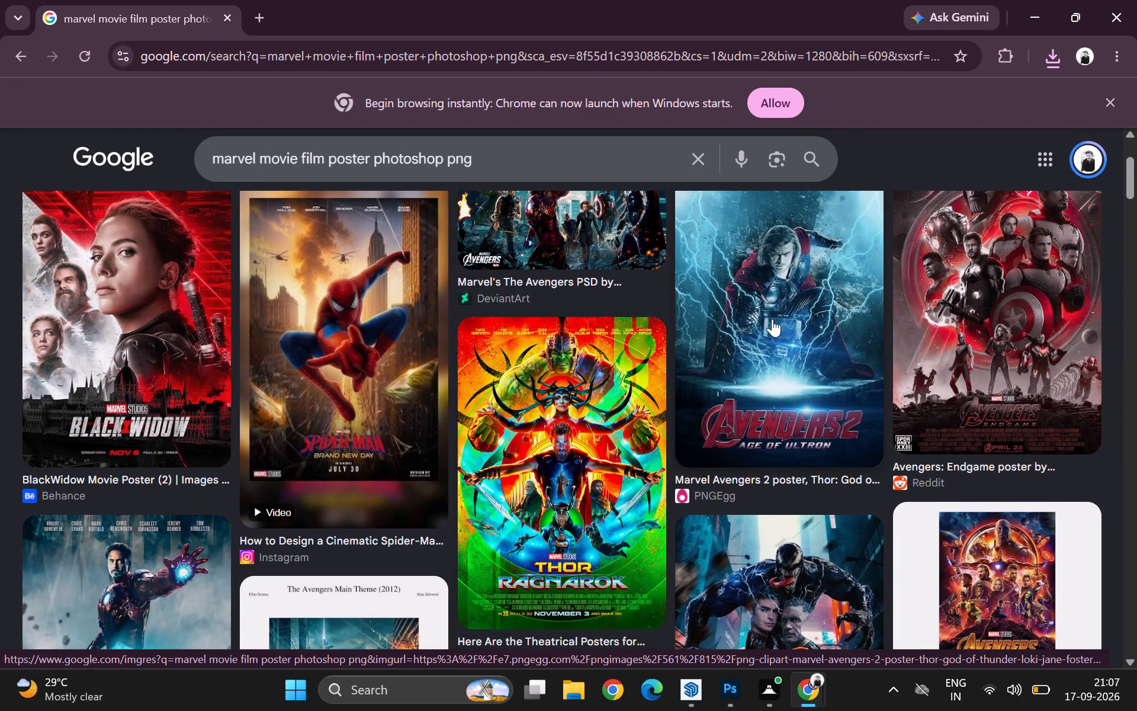
scroll(772, 319, "up", 1)
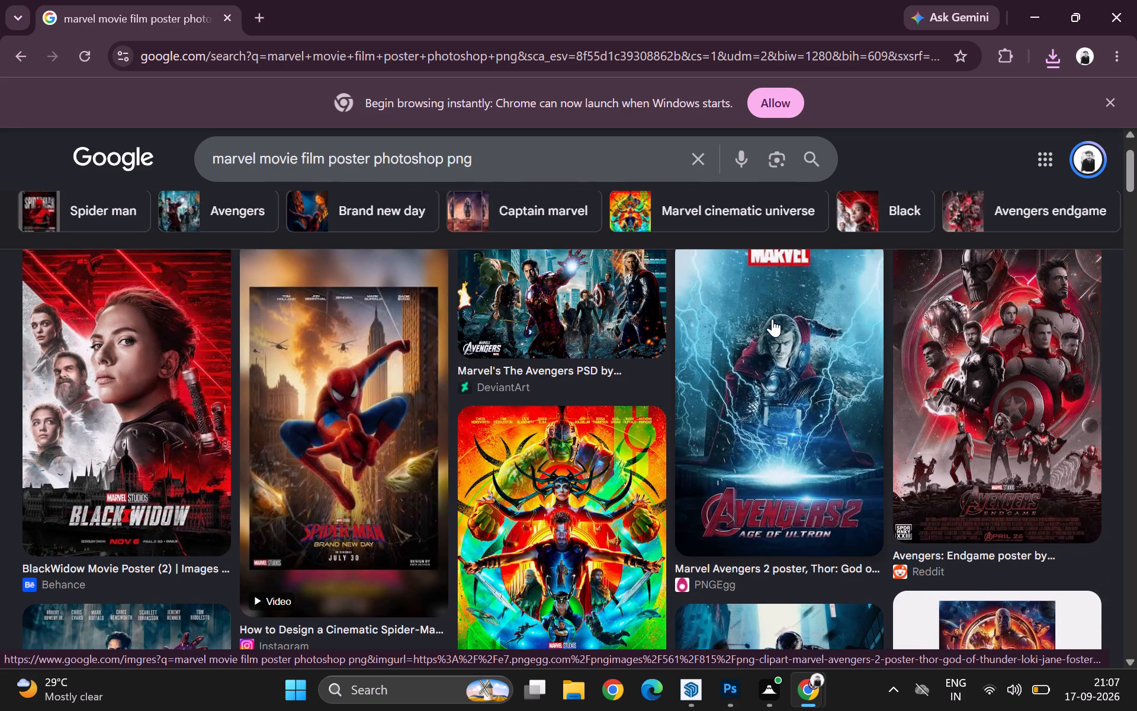
left_click(772, 319)
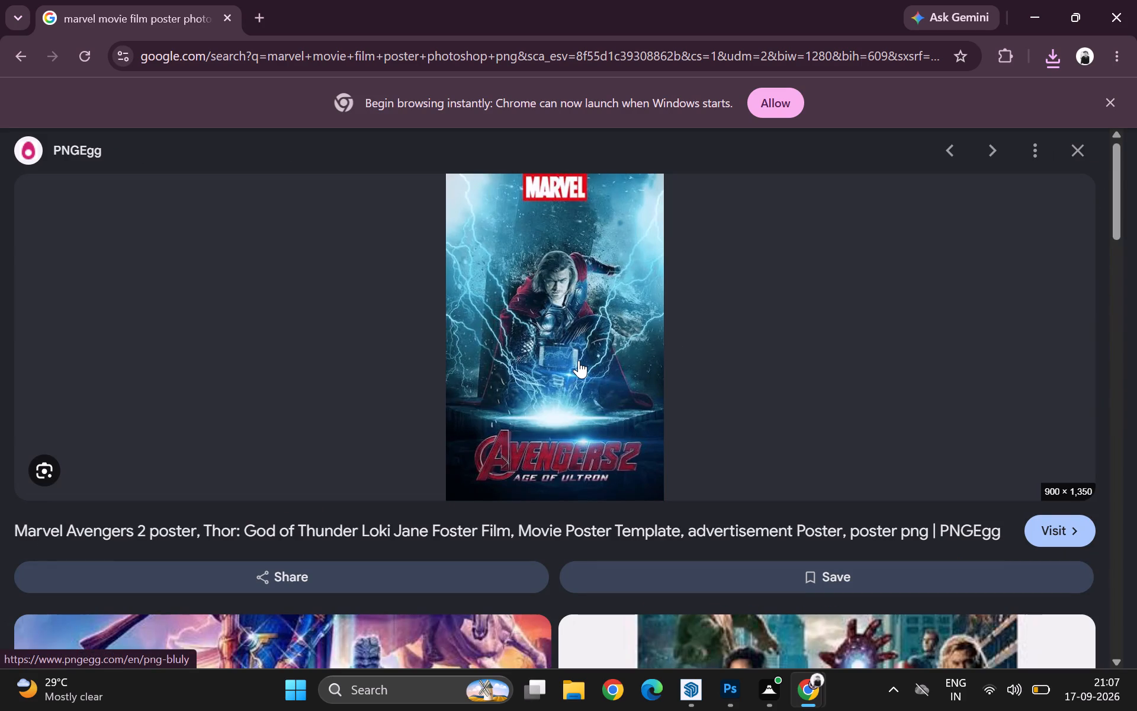
right_click(579, 360)
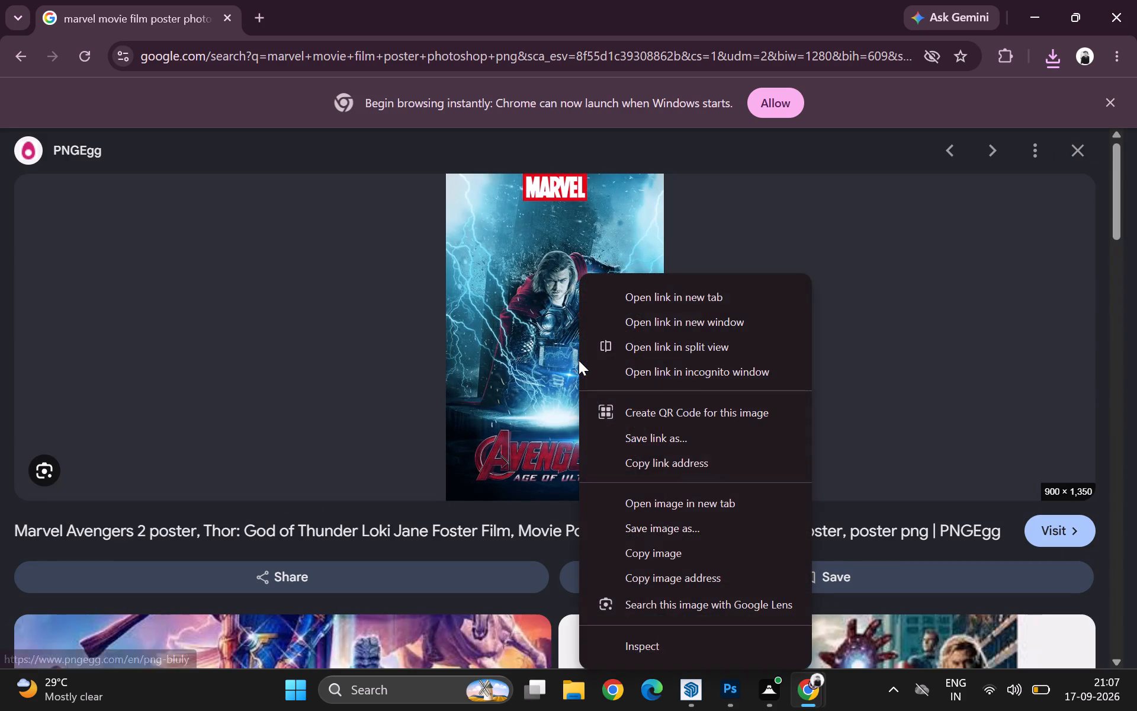
left_click(651, 524)
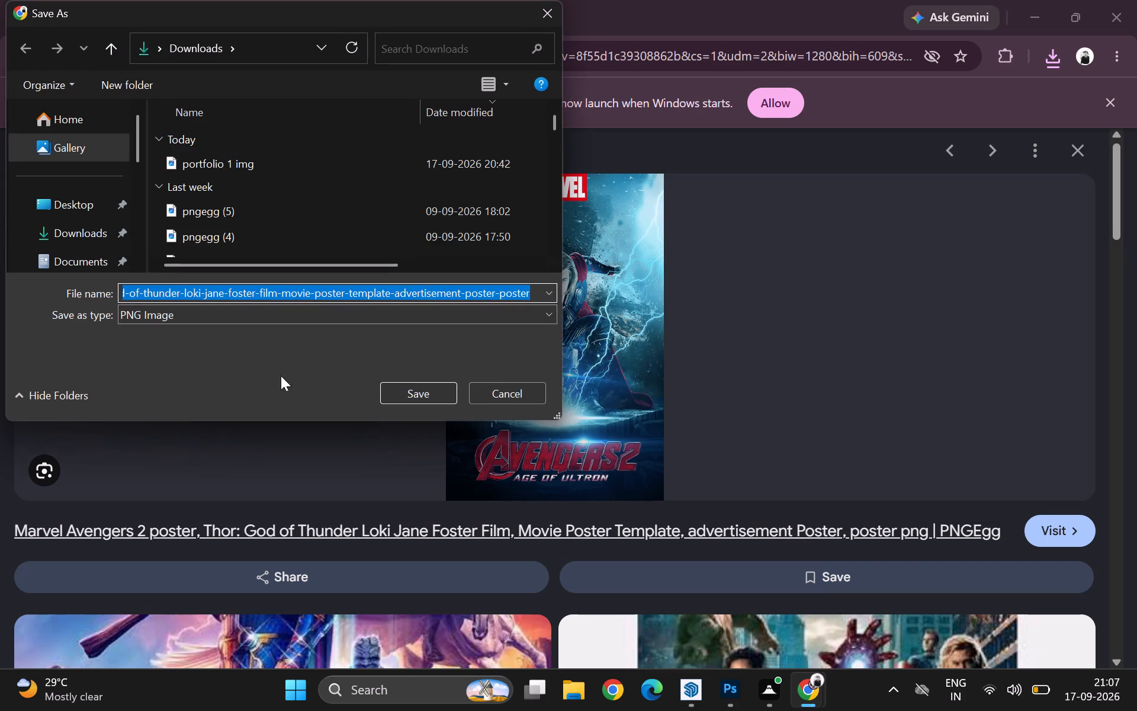
left_click(444, 401)
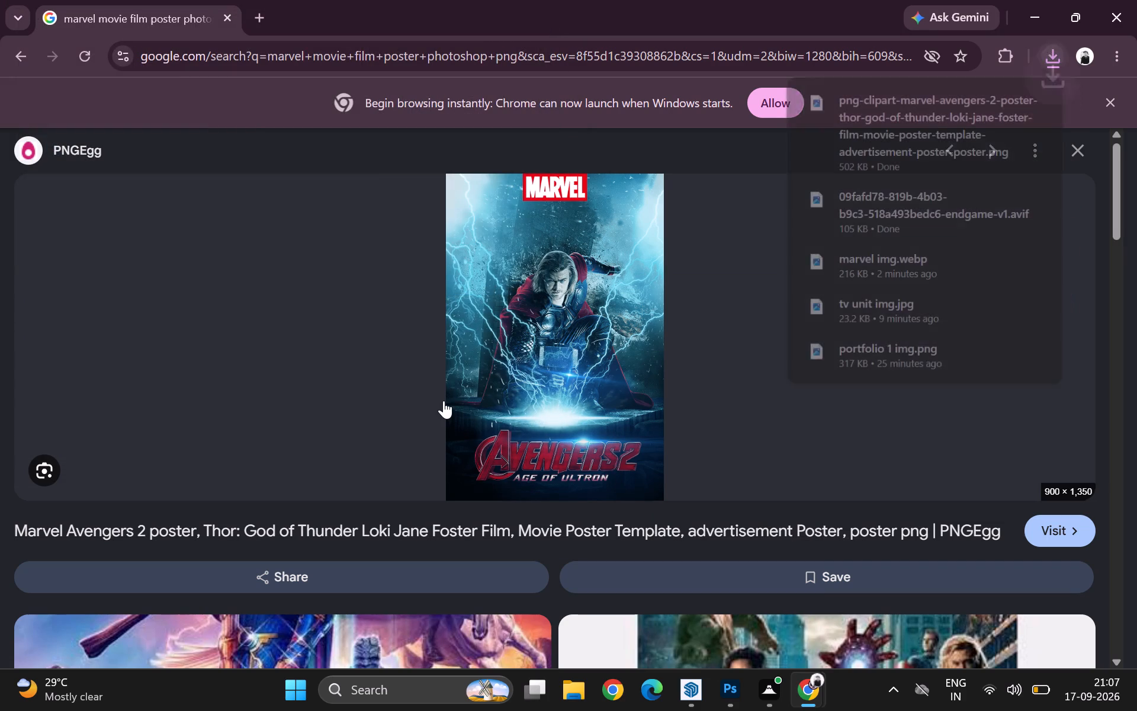
Switch to Photoshop, to the TV unit image document.
left_click(727, 690)
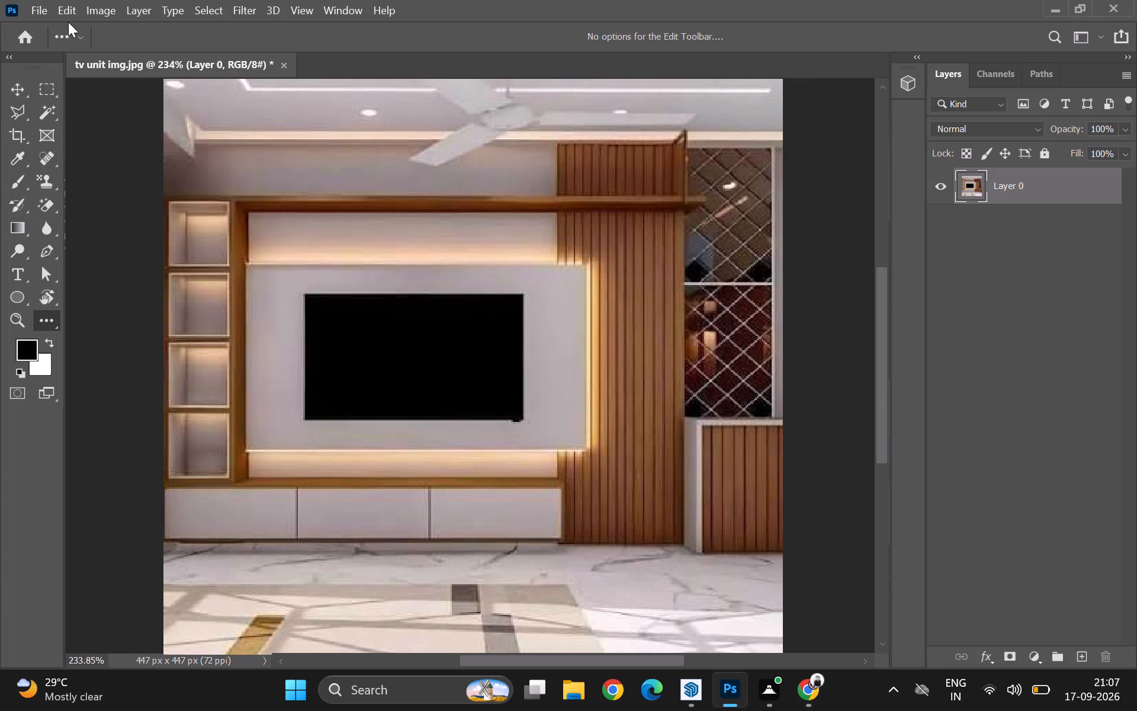
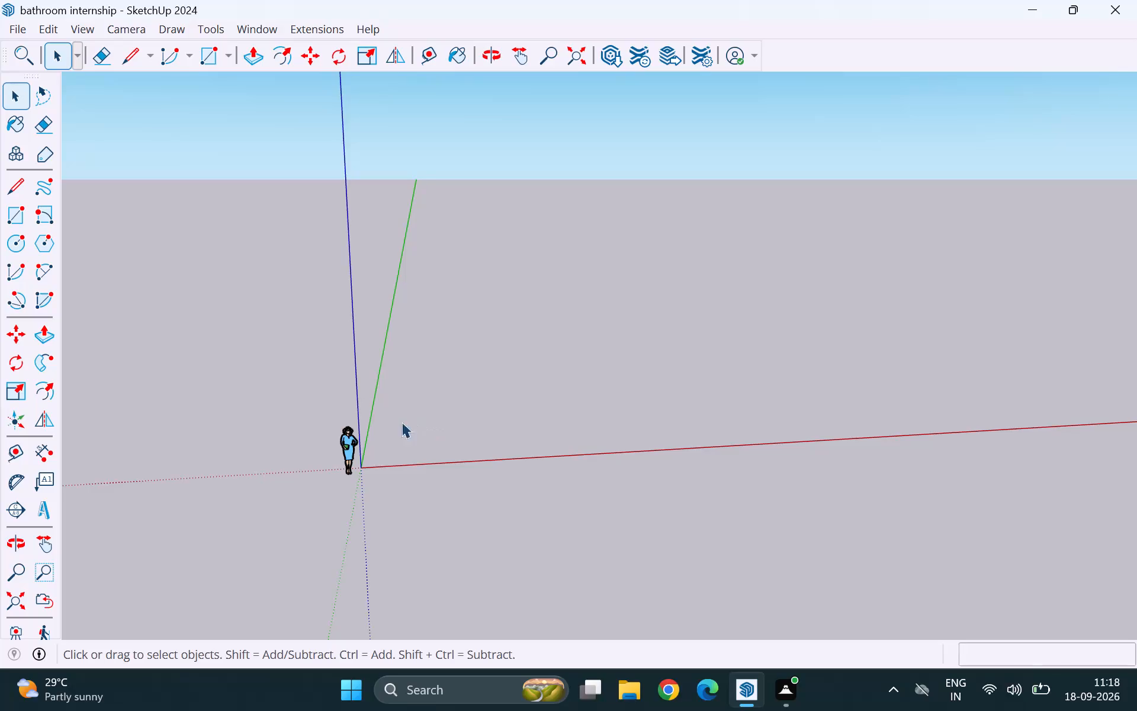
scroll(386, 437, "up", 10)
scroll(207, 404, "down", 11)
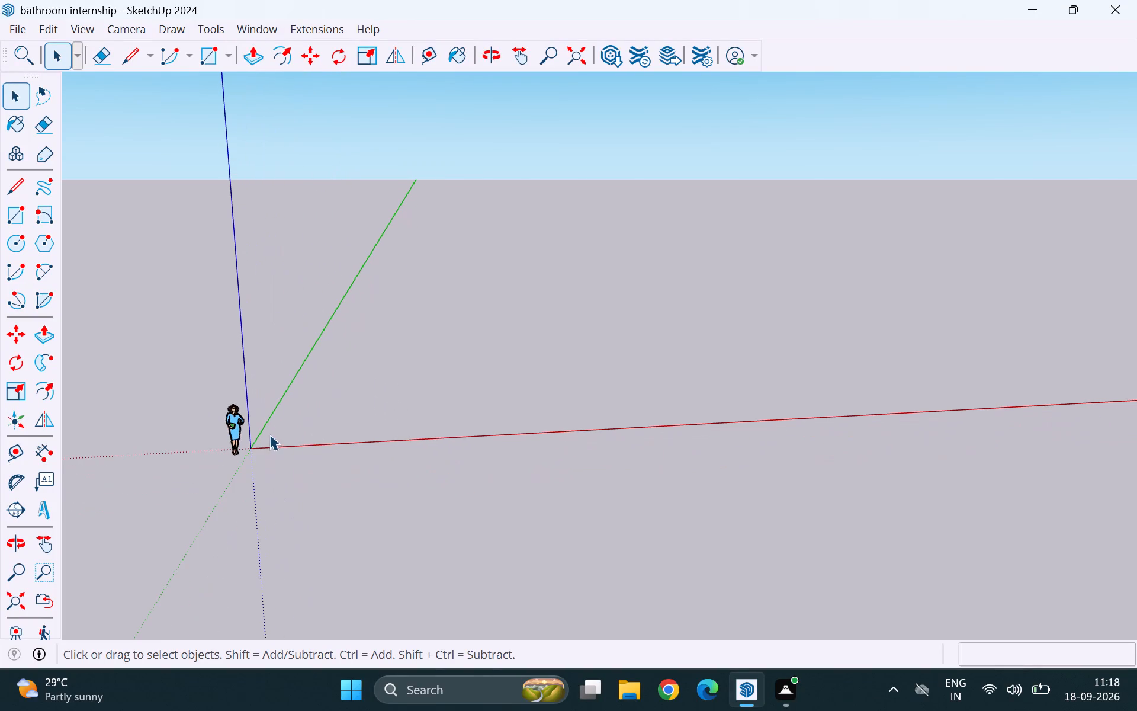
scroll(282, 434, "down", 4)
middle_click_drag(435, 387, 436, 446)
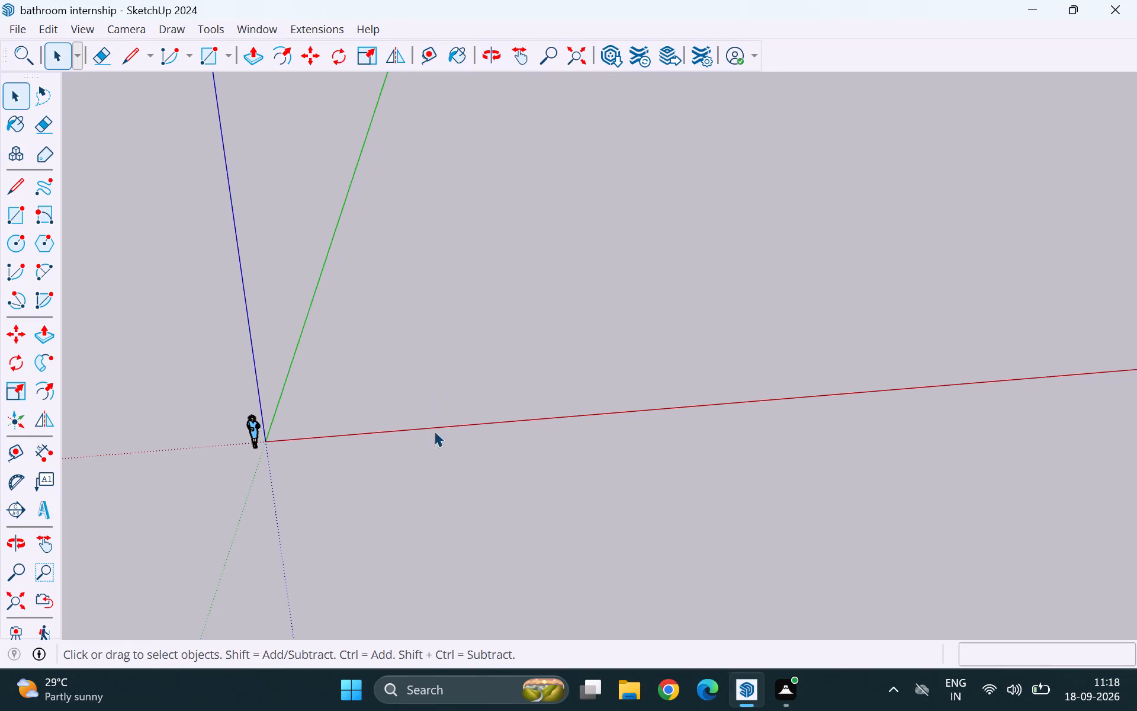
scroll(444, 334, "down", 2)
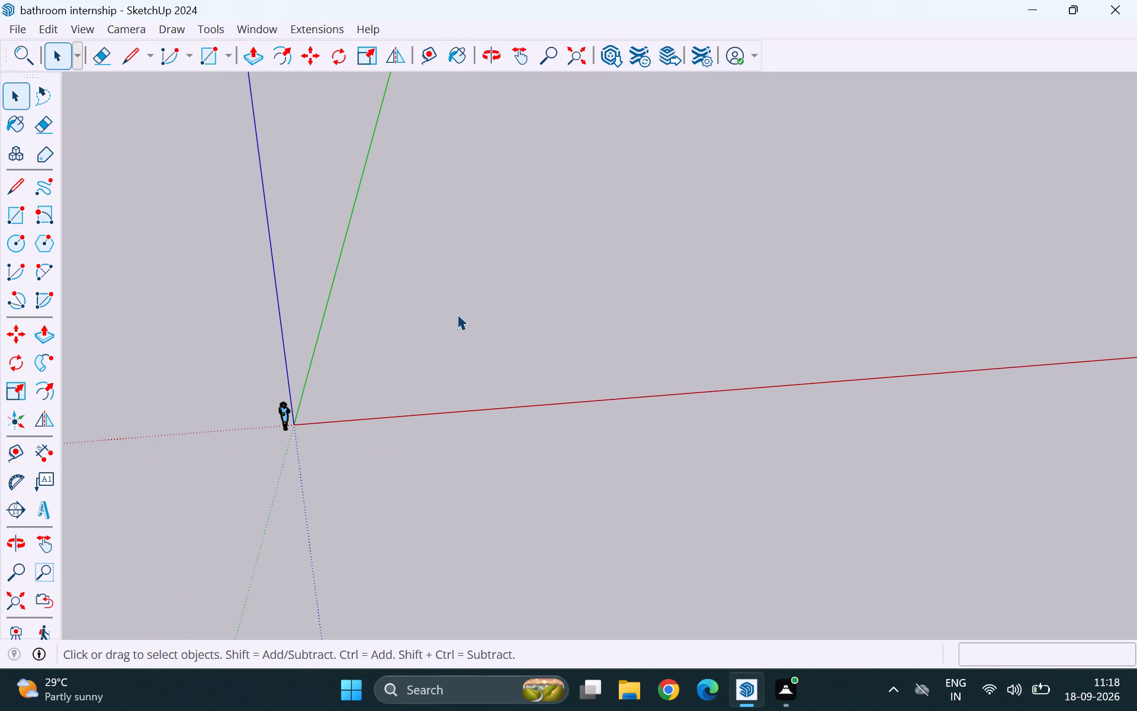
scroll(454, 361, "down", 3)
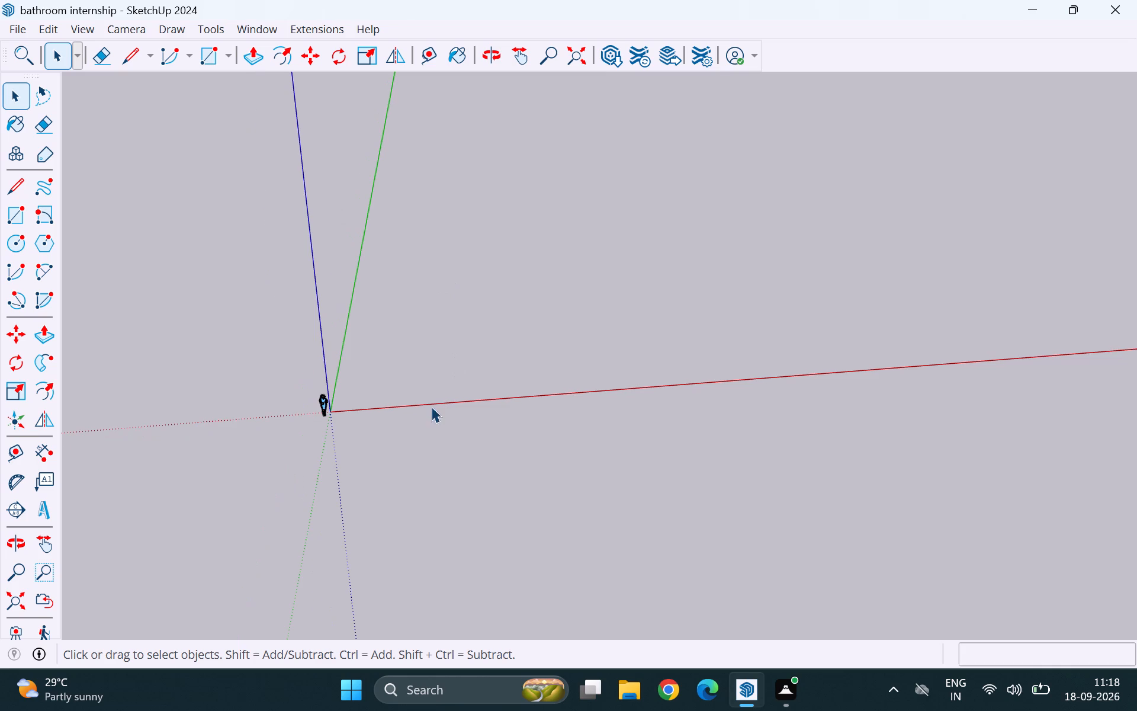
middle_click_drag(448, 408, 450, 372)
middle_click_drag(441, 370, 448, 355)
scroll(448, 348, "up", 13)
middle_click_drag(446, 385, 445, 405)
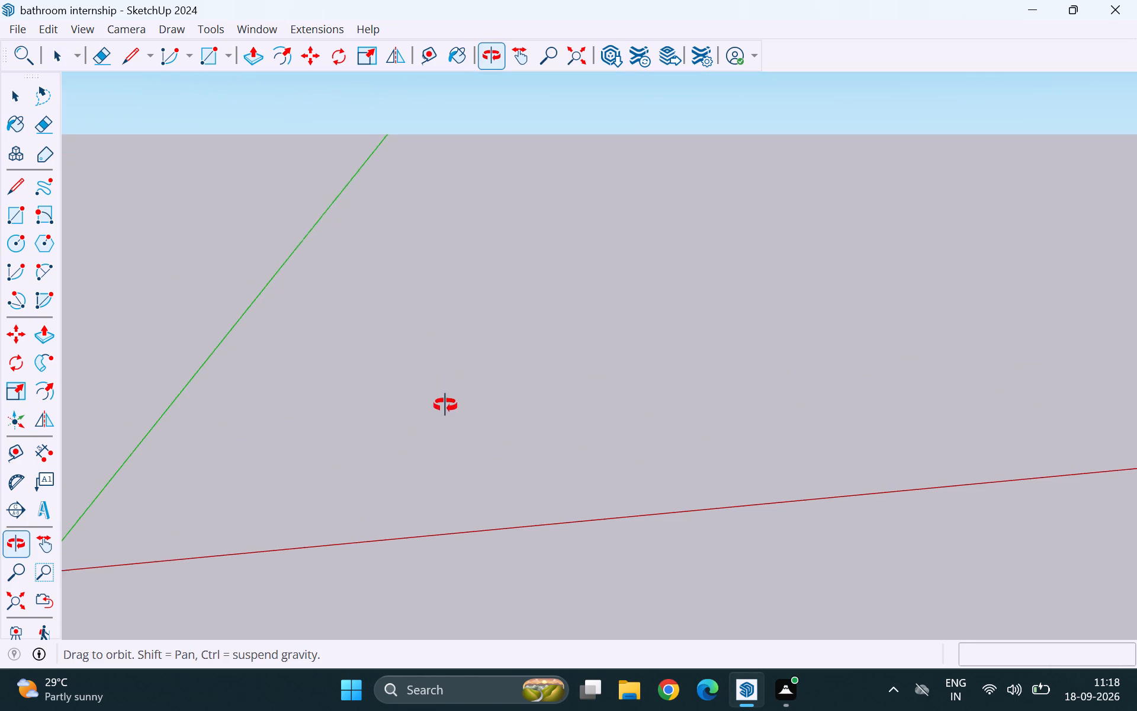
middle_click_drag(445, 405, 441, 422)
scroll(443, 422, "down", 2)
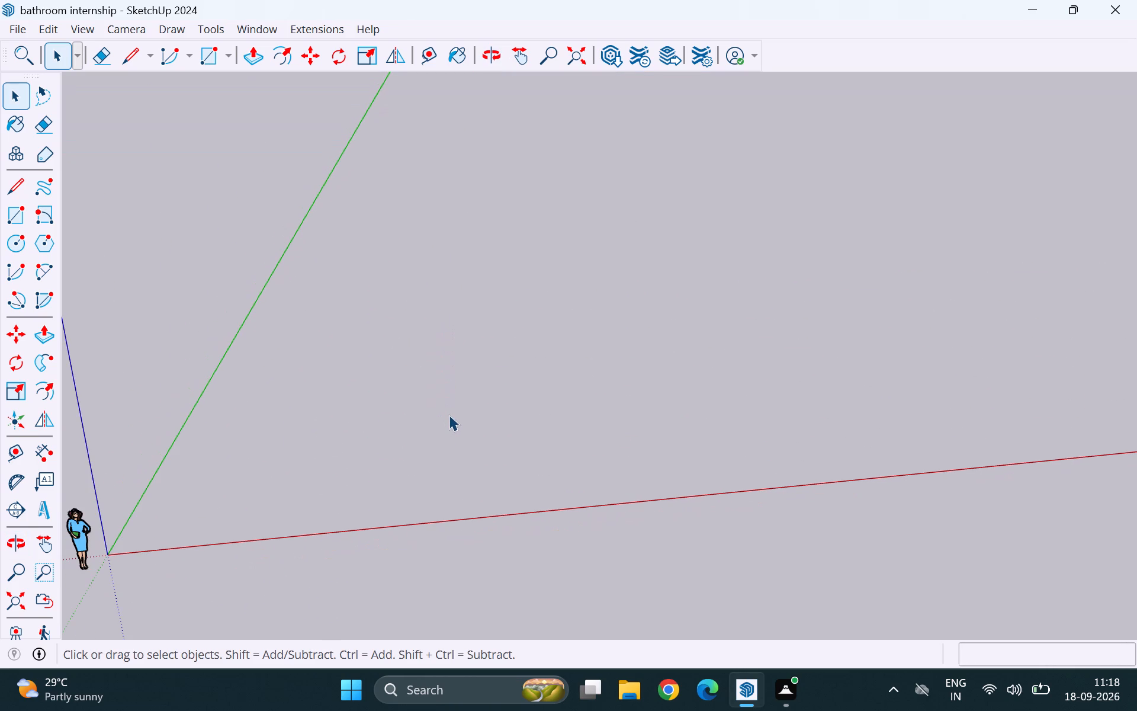
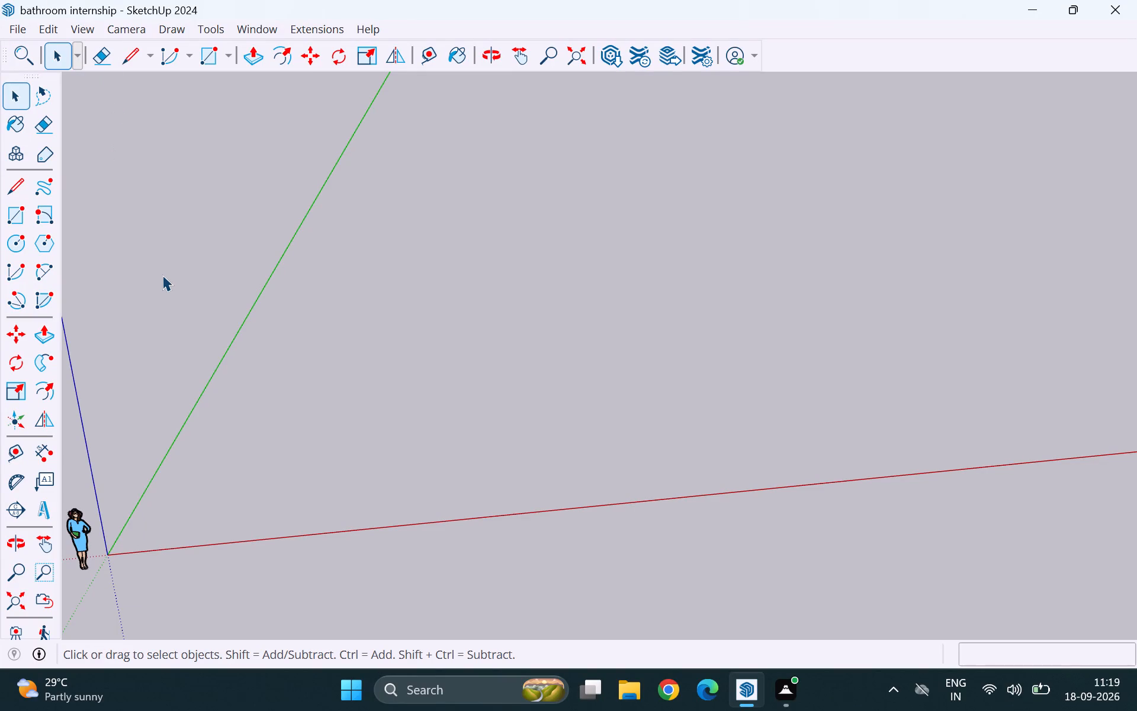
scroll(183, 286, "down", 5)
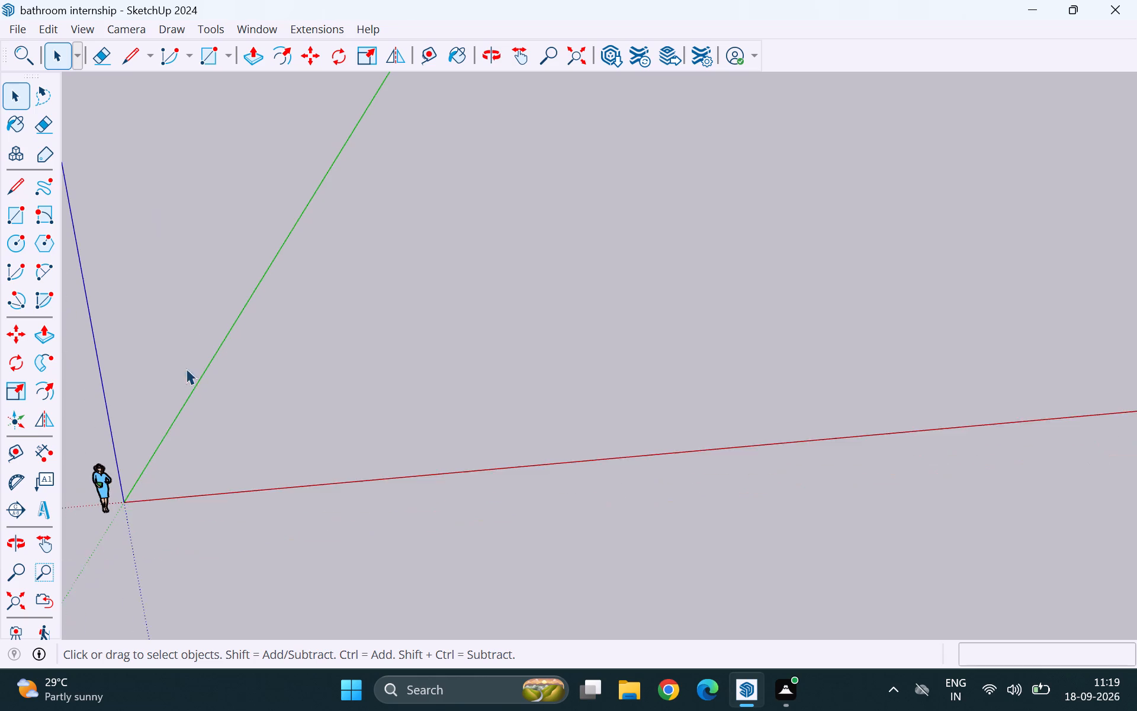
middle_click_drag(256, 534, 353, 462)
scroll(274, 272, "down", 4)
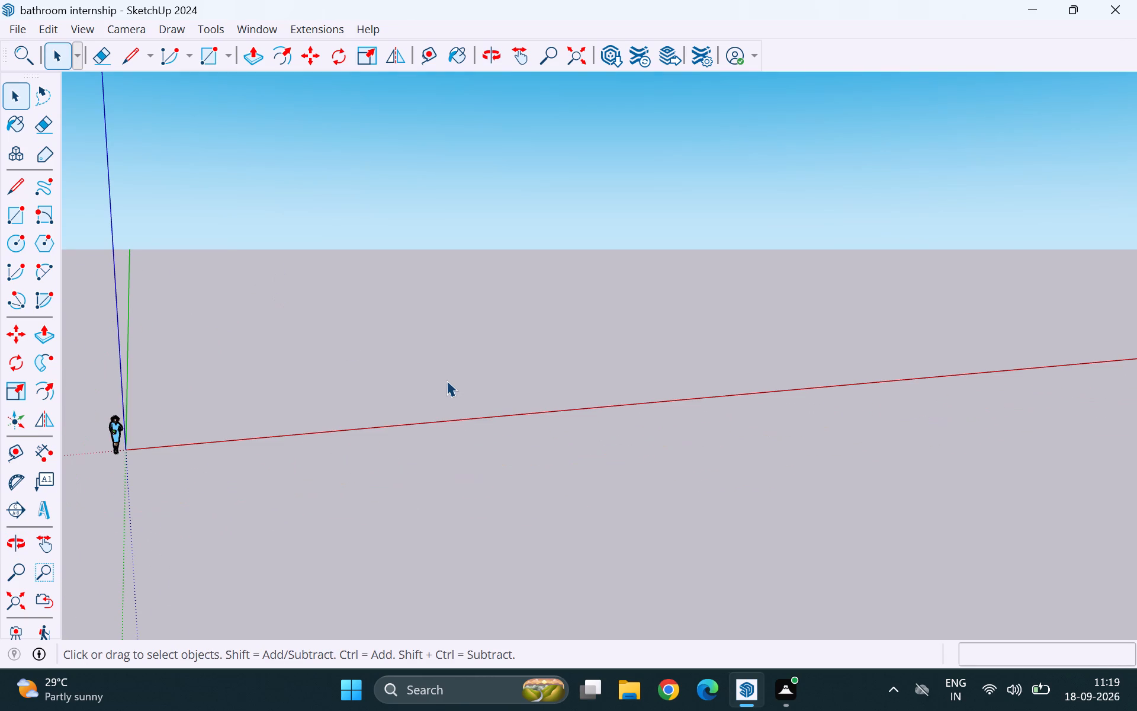
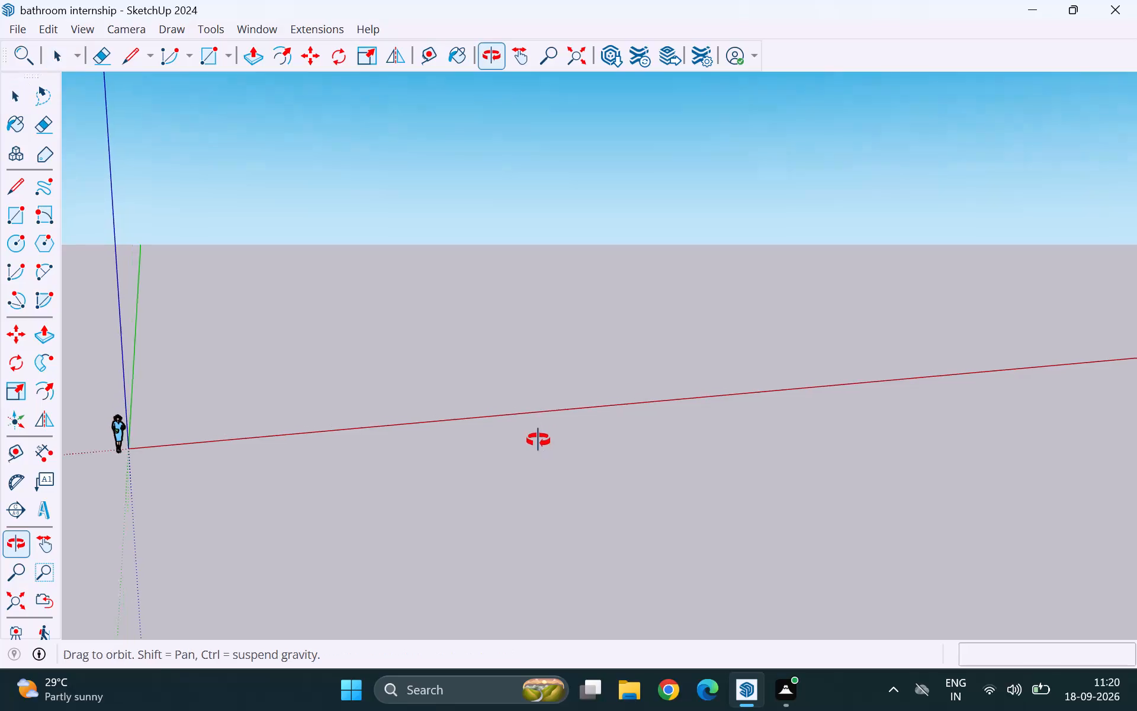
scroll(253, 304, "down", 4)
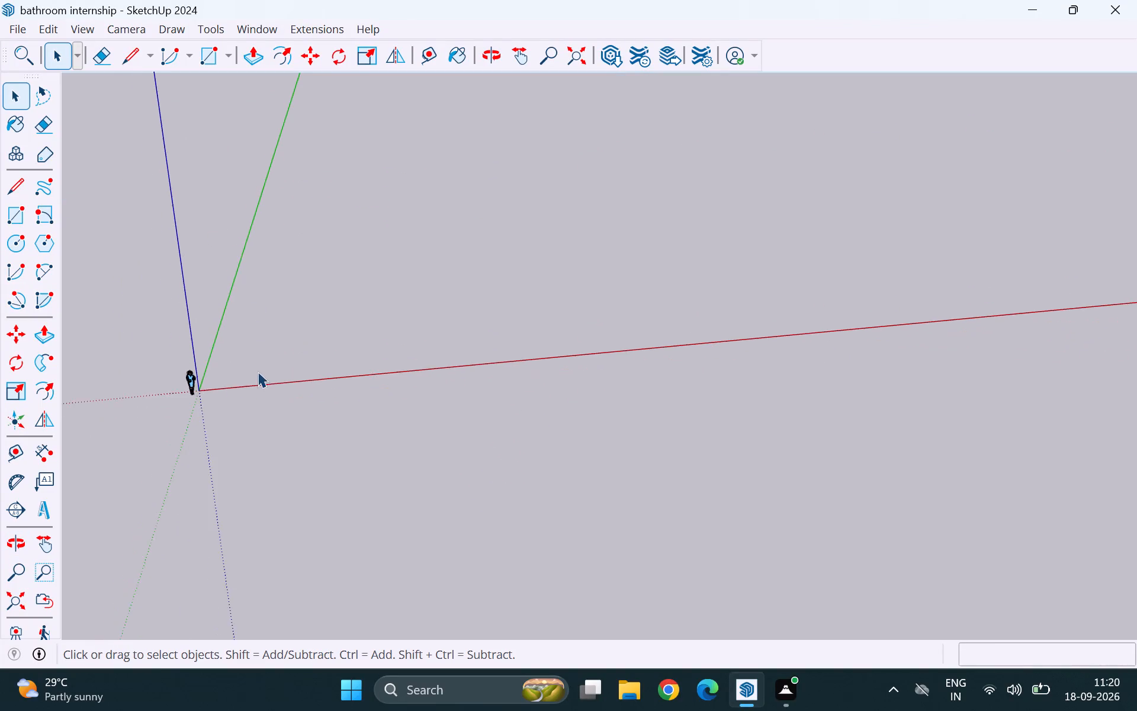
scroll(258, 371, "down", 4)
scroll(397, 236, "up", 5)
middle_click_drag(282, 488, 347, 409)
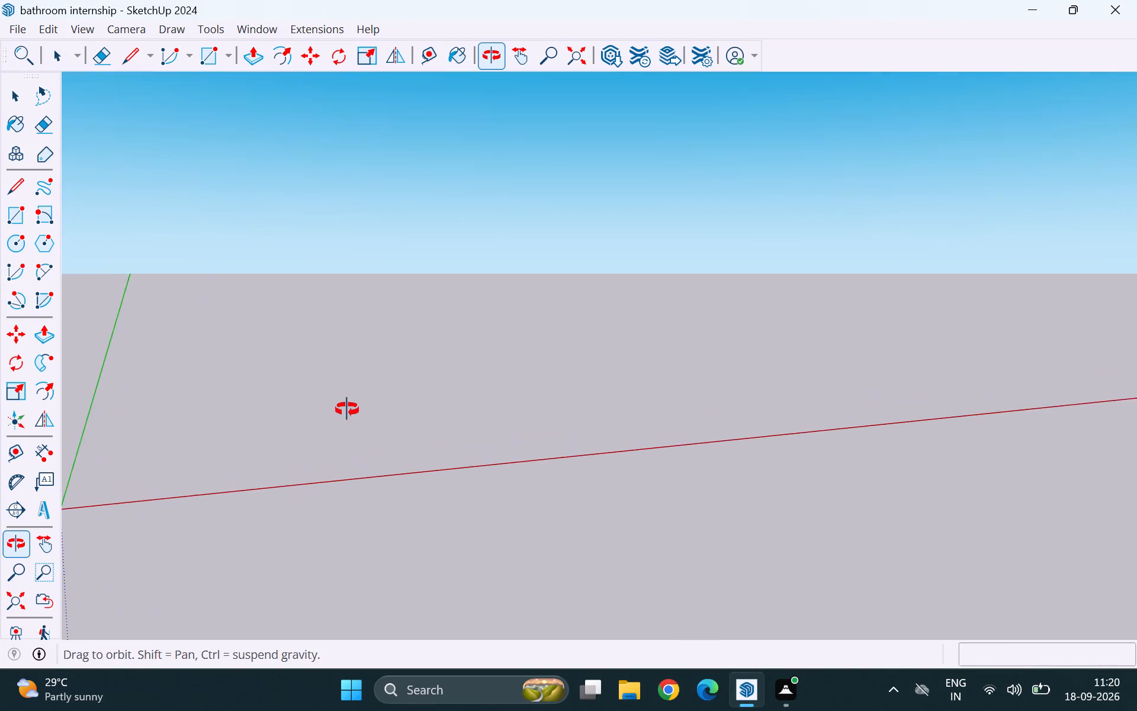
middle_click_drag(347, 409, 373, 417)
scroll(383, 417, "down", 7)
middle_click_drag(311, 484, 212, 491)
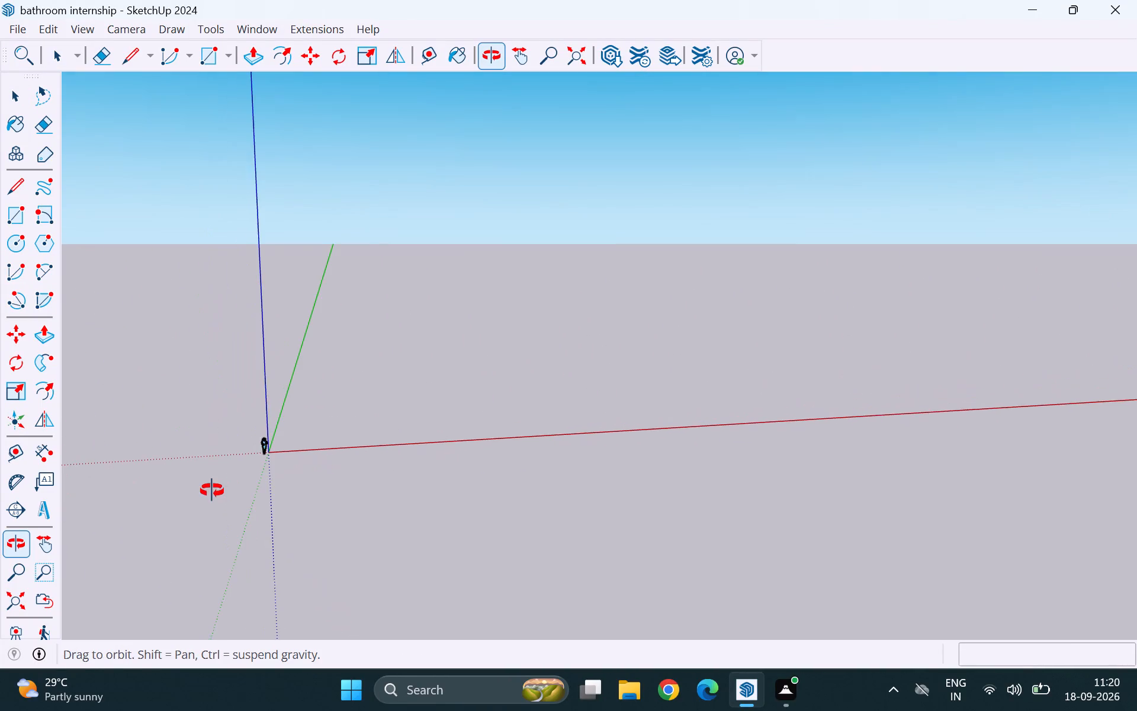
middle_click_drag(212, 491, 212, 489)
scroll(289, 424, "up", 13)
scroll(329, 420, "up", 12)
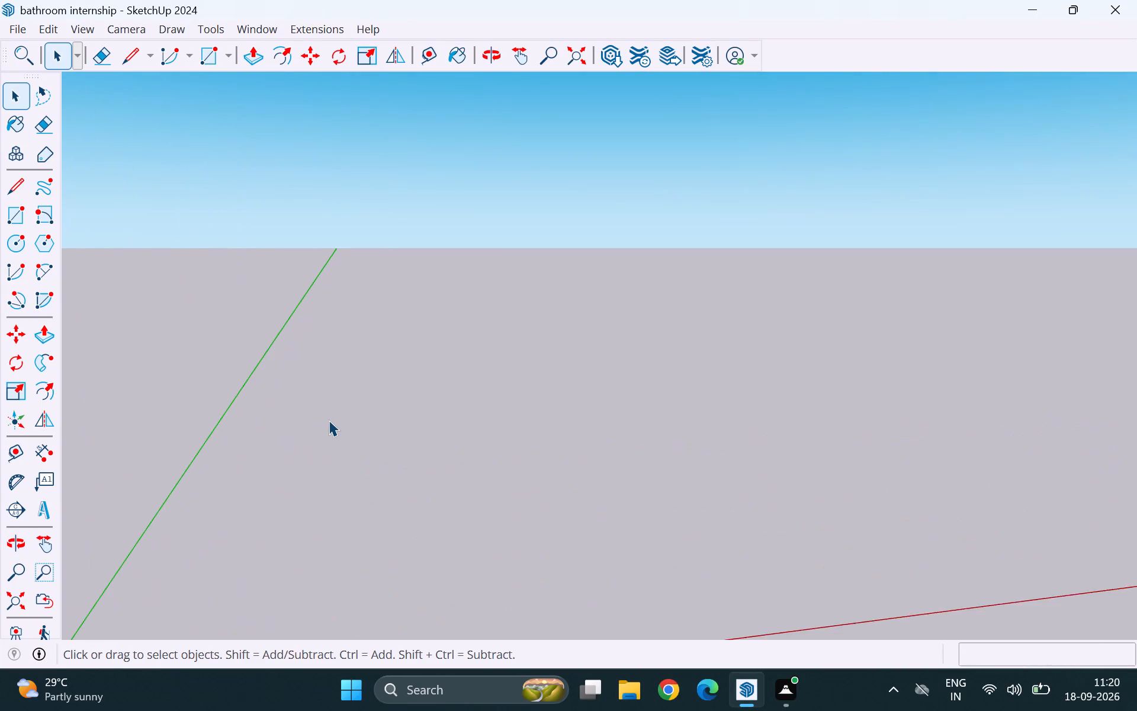
Draw a 10' by 12' floor rectangle on the ground beside the green axis, dismissing the Lenovo Vantage update notice.
key("r")
scroll(368, 357, "down", 8)
middle_click_drag(355, 430, 343, 509)
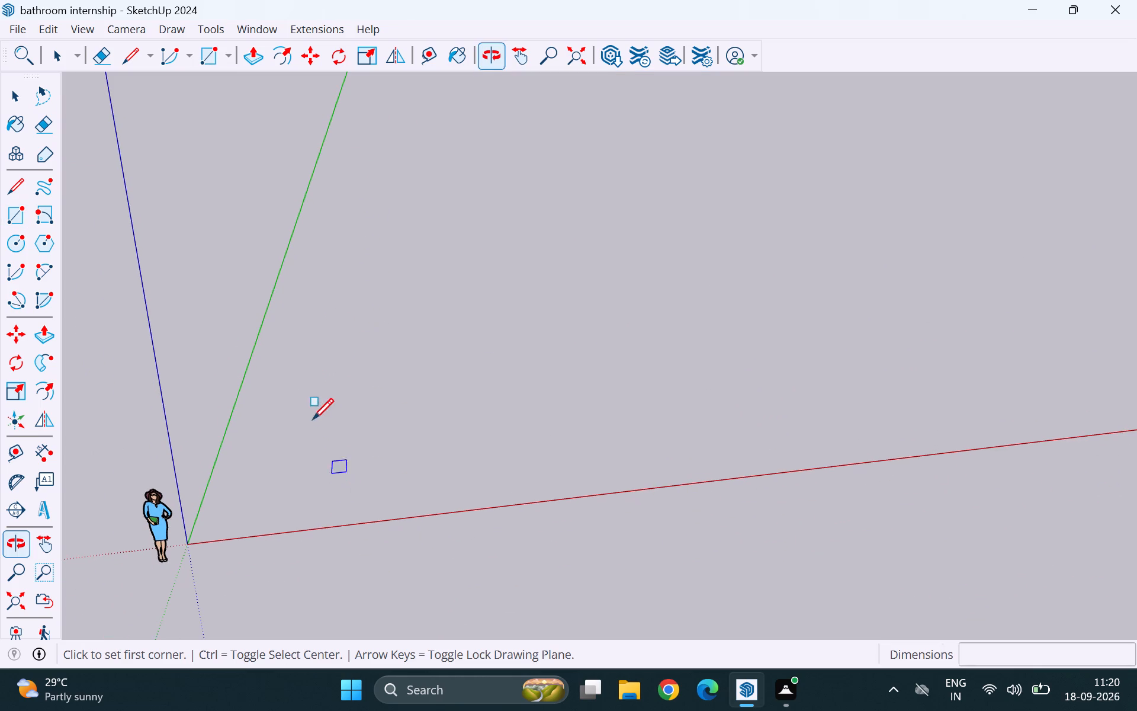
left_click(291, 323)
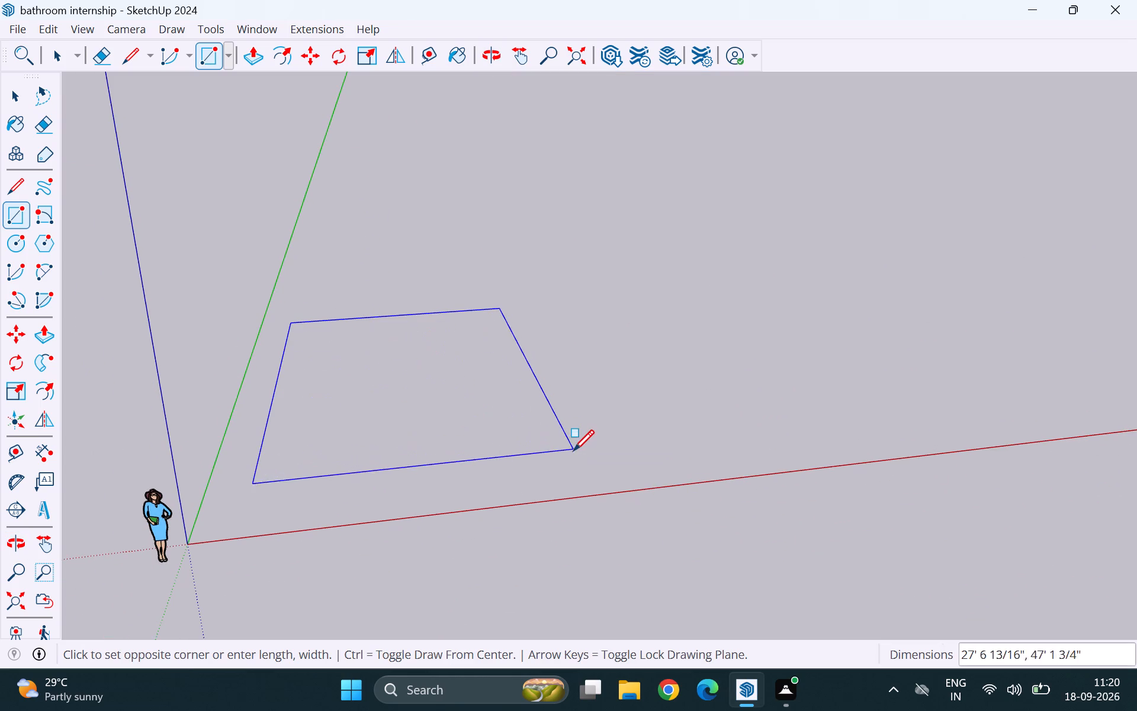
type("10")
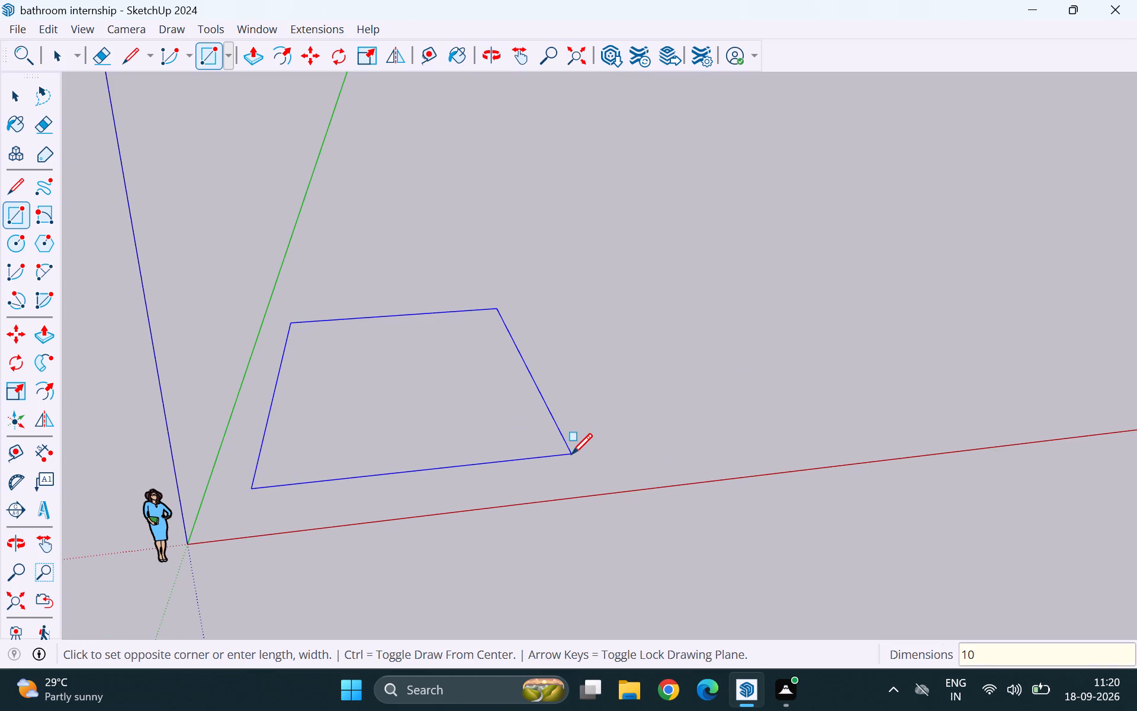
type("',")
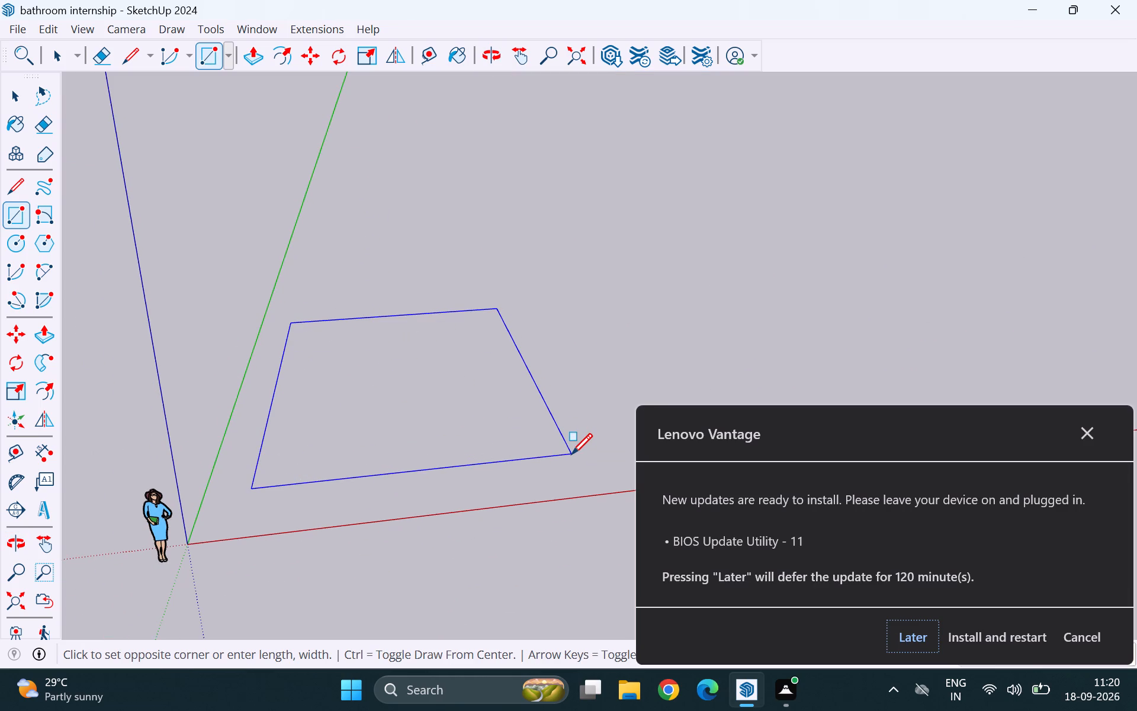
left_click(1088, 422)
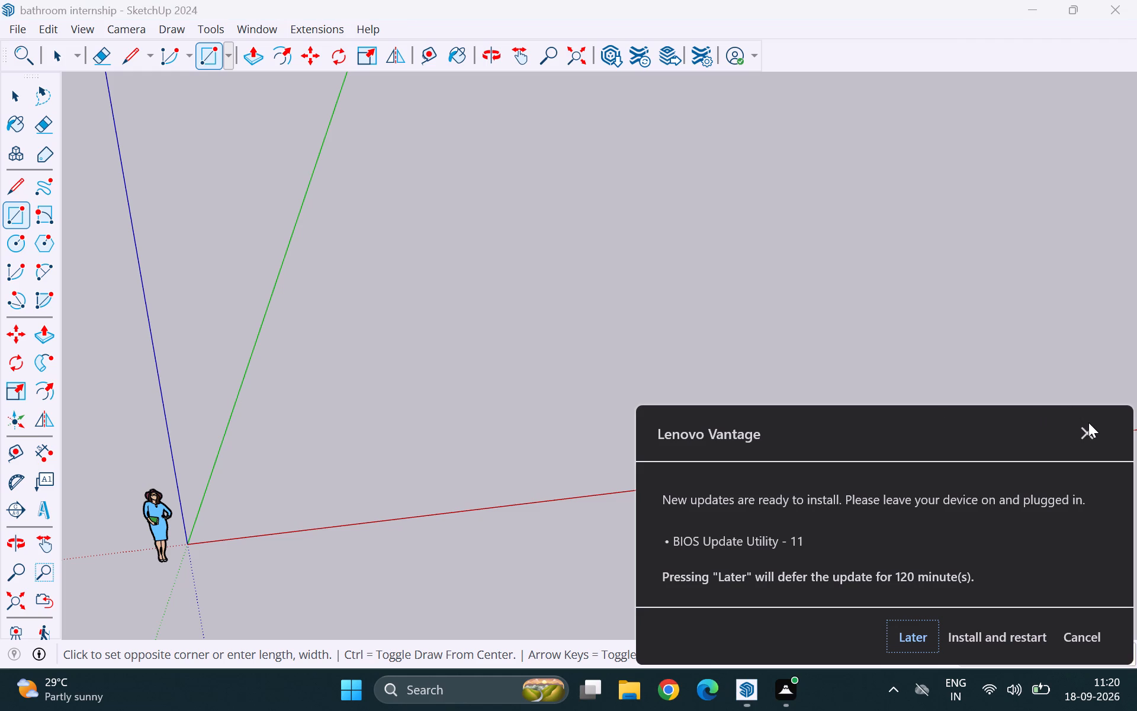
left_click(1083, 431)
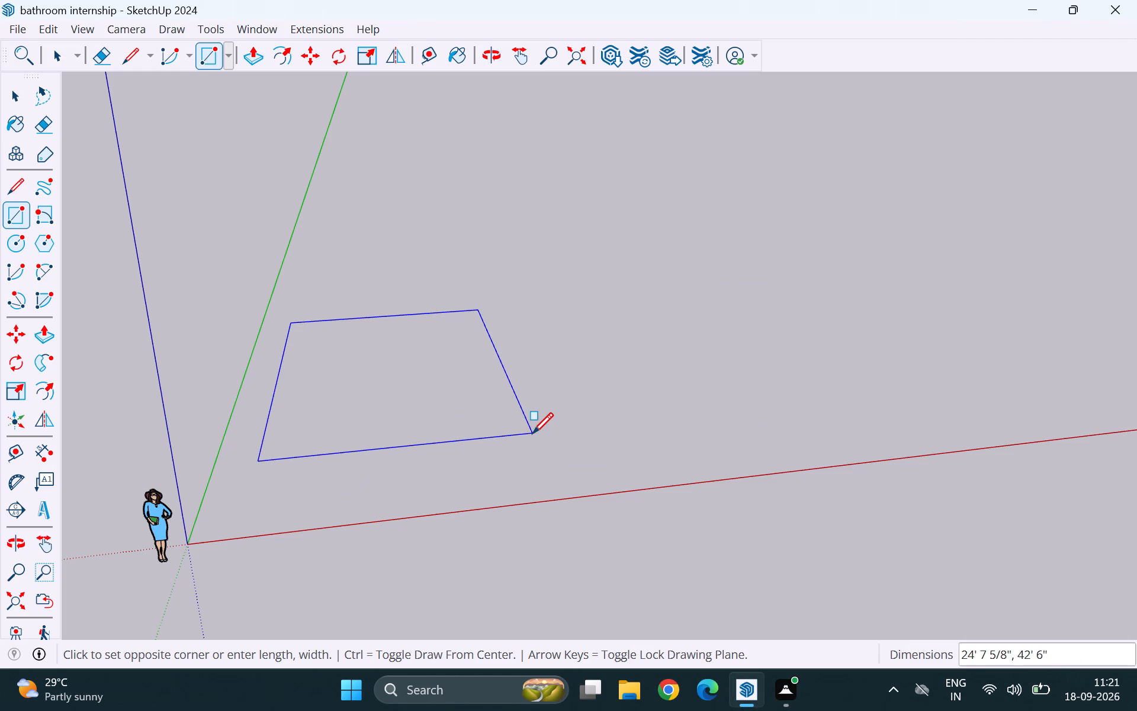
type("10',")
type("12")
key("apostrophe")
key("Return")
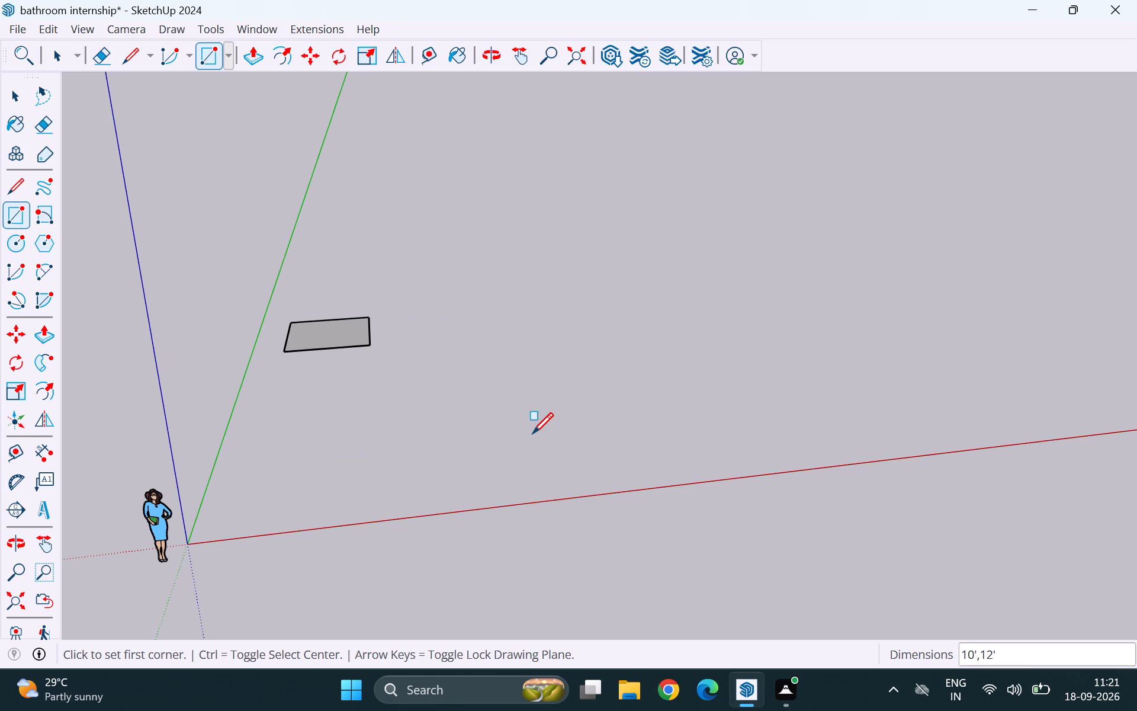
left_click(532, 433)
key("space")
Check the length of the floor rectangle's side edge near the green axis with the Dimension tool, without placing a dimension.
middle_click_drag(520, 428, 304, 487)
scroll(522, 237, "up", 11)
scroll(380, 263, "up", 6)
middle_click_drag(341, 393, 497, 533)
middle_click(497, 533)
middle_click_drag(490, 569, 490, 598)
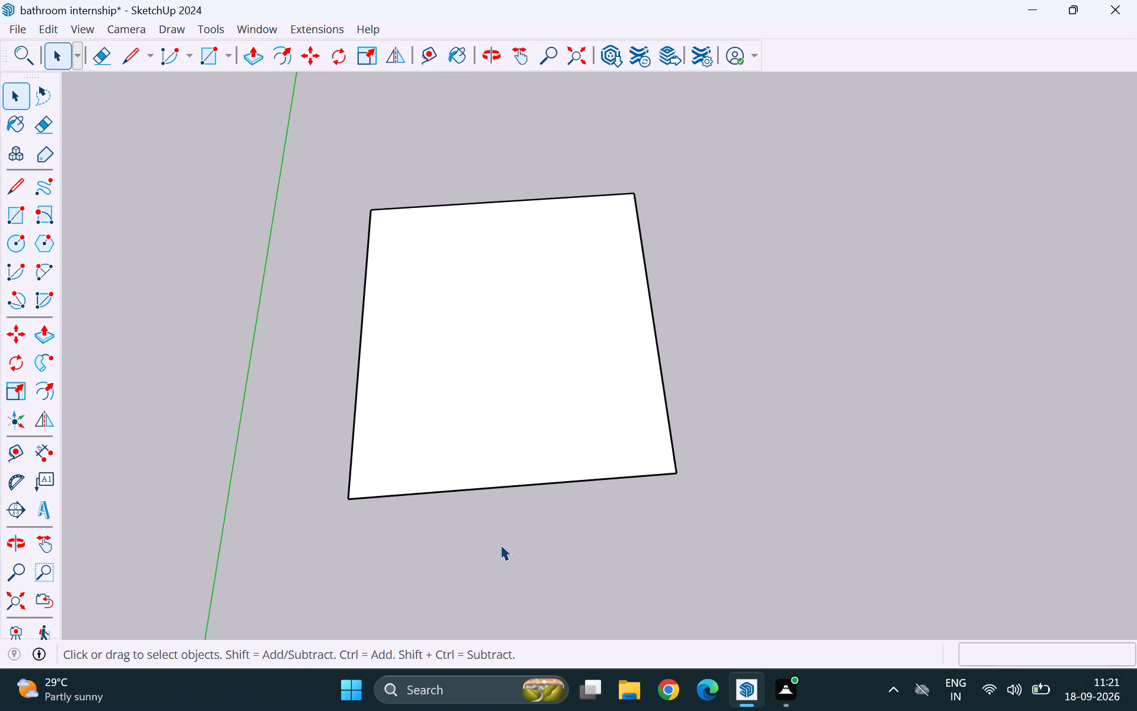
left_click(47, 454)
left_click(350, 501)
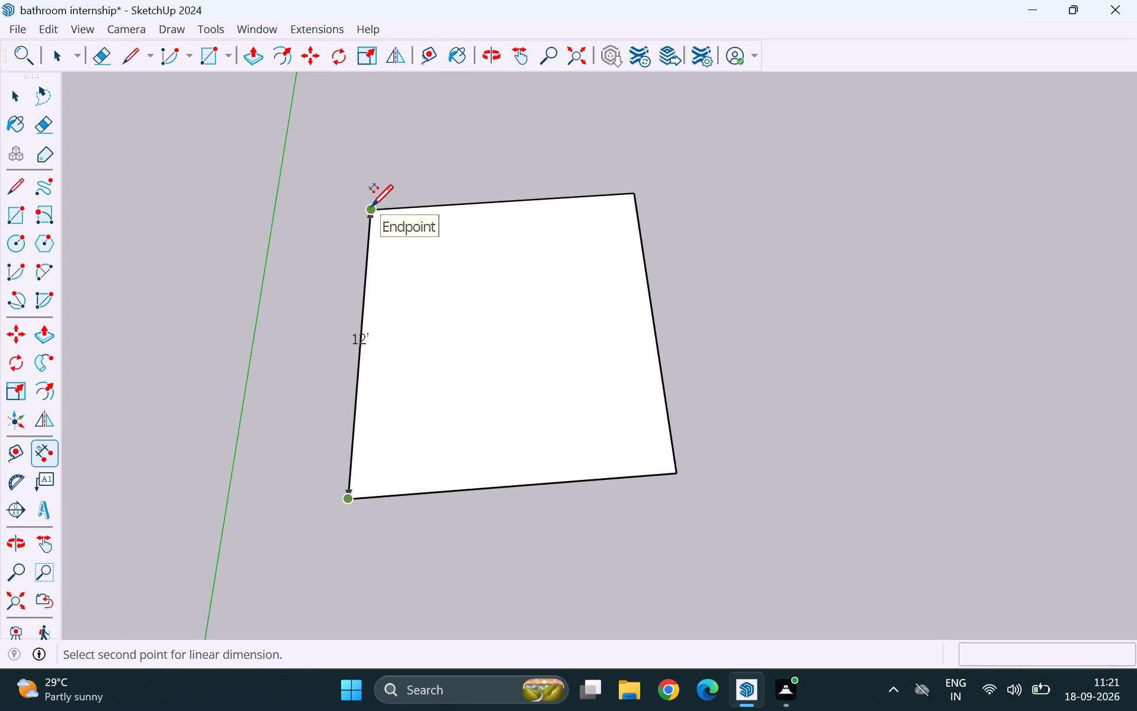
key("Escape")
key("space")
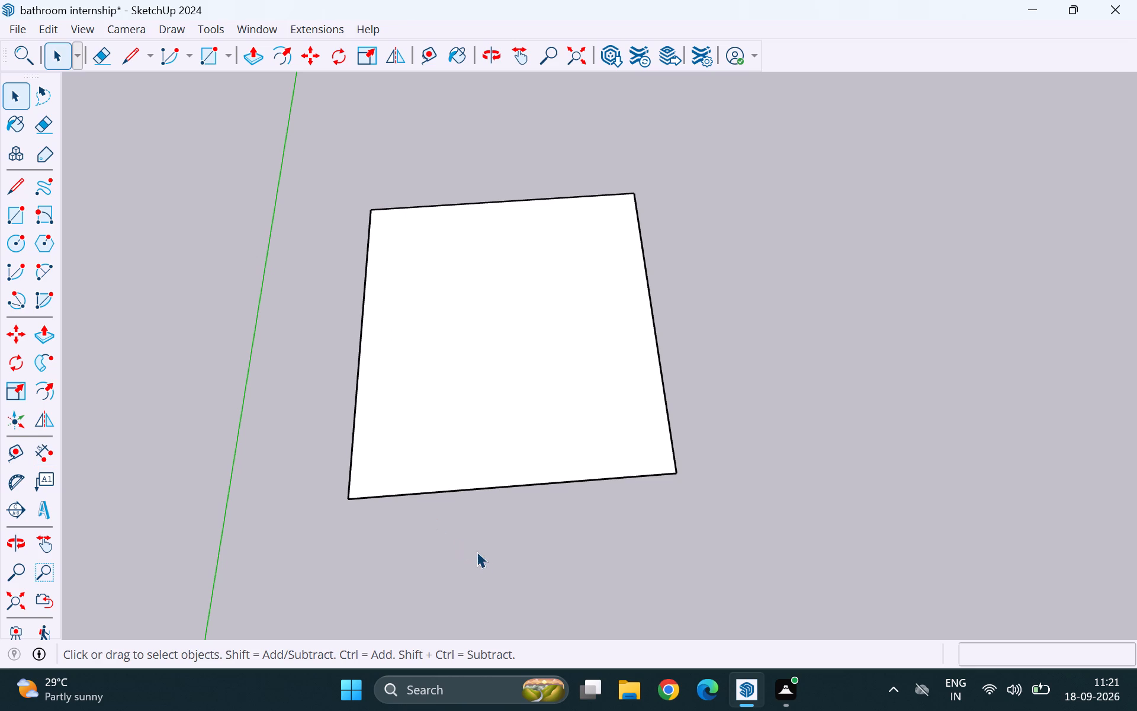
Push/Pull the floor rectangle upward by 4" to make a floor slab.
middle_click_drag(480, 557, 504, 435)
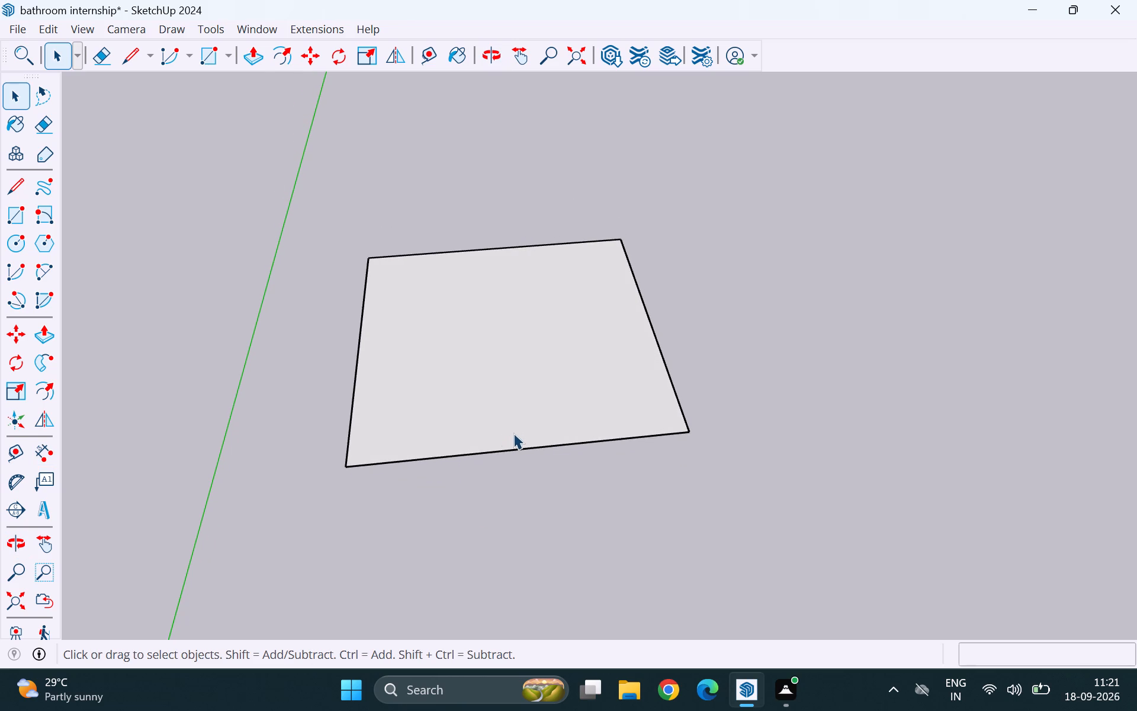
key("p")
left_click(513, 425)
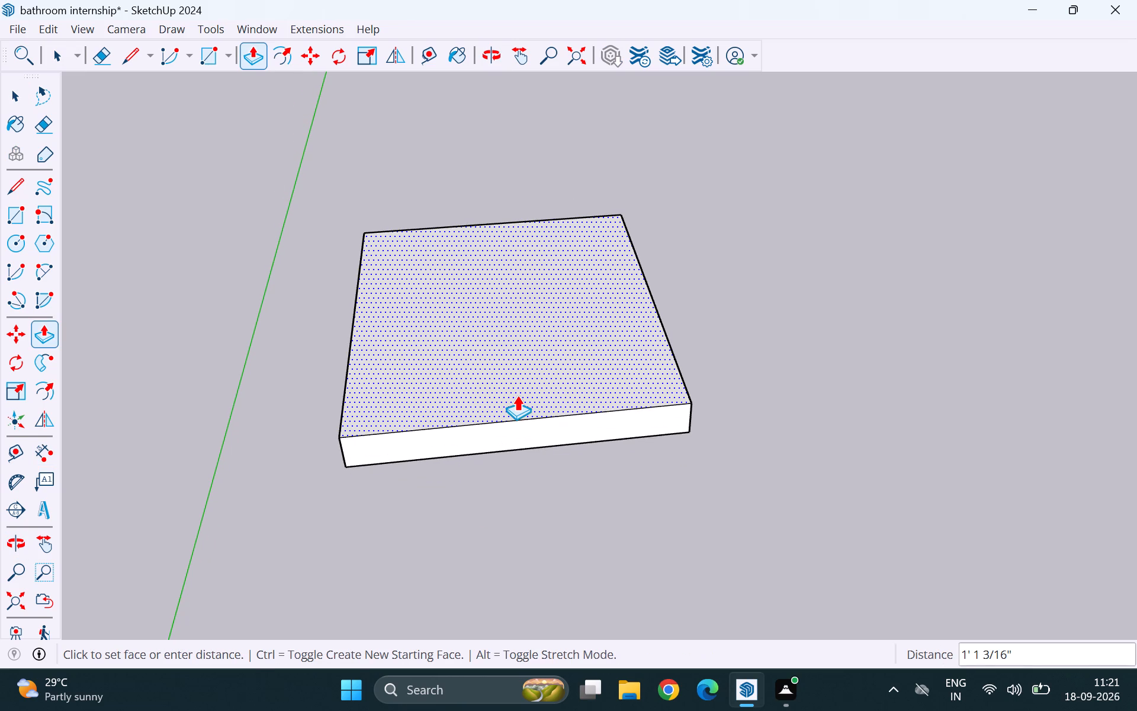
key("4")
key("Return")
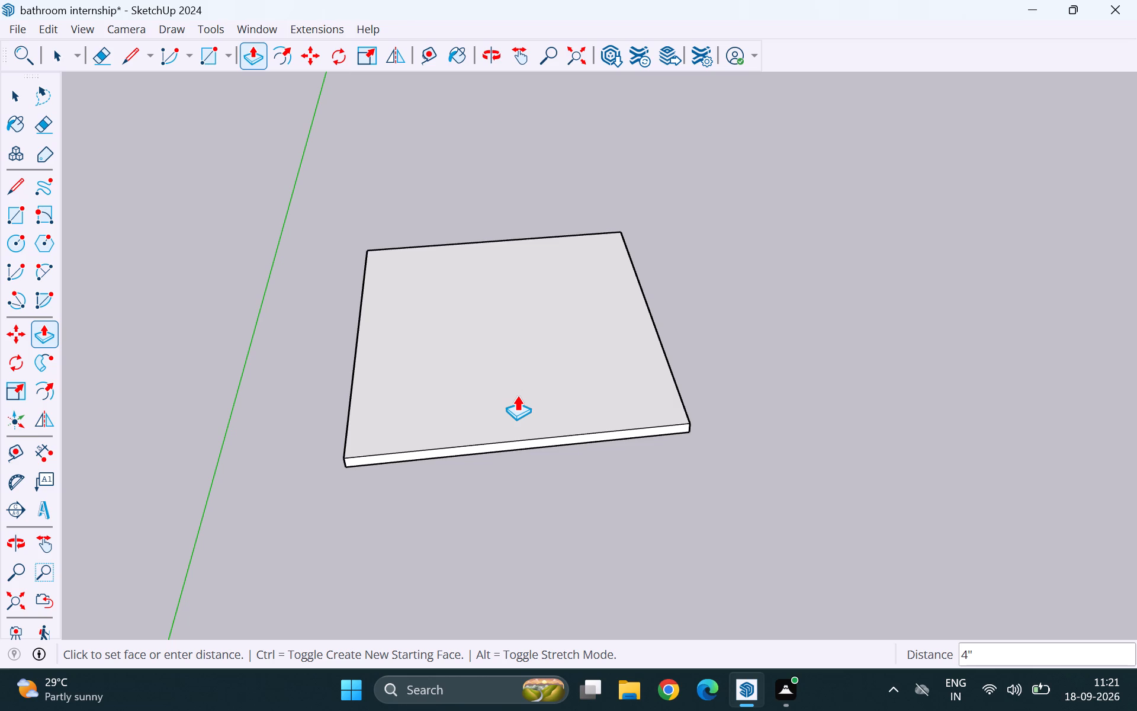
key("Return")
key("space")
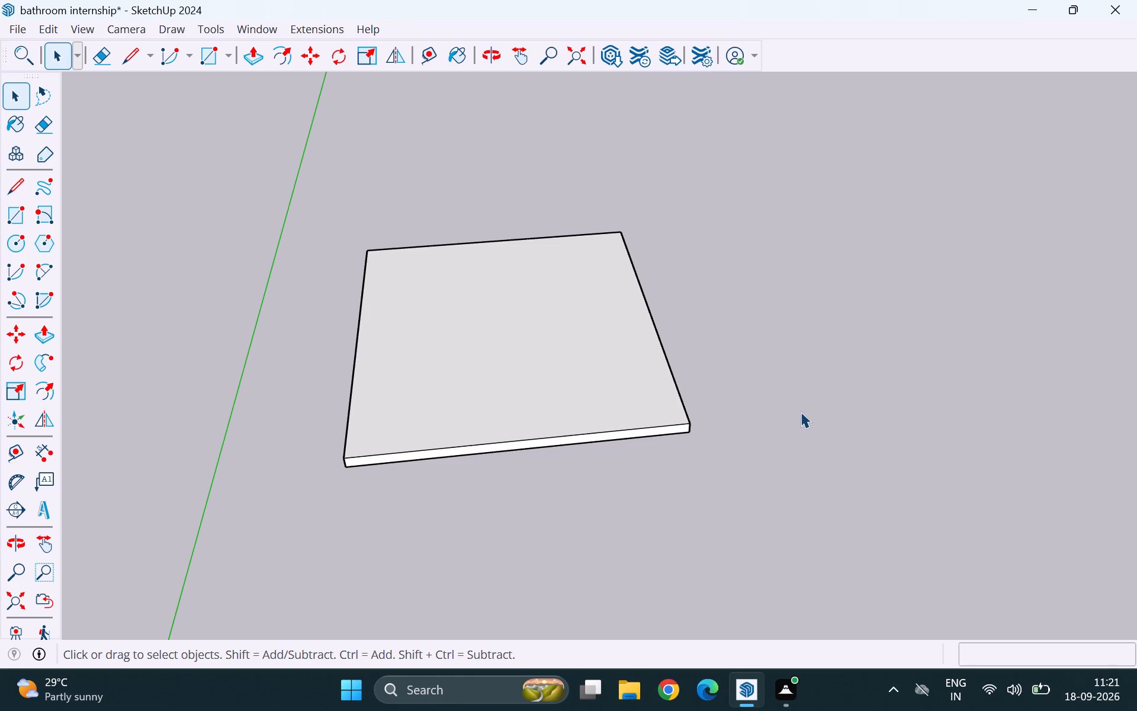
Make the whole floor slab, with all its faces and edges, into a group.
triple_click(473, 378)
triple_click(473, 378)
right_click(473, 378)
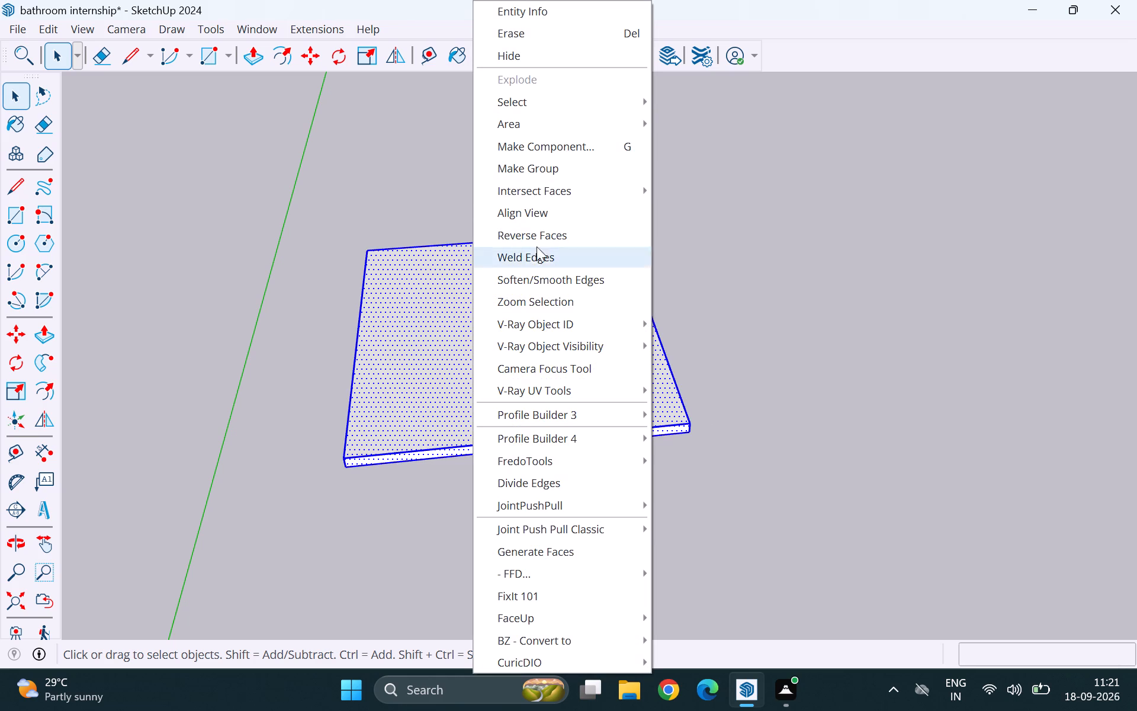
left_click(562, 165)
left_click(867, 402)
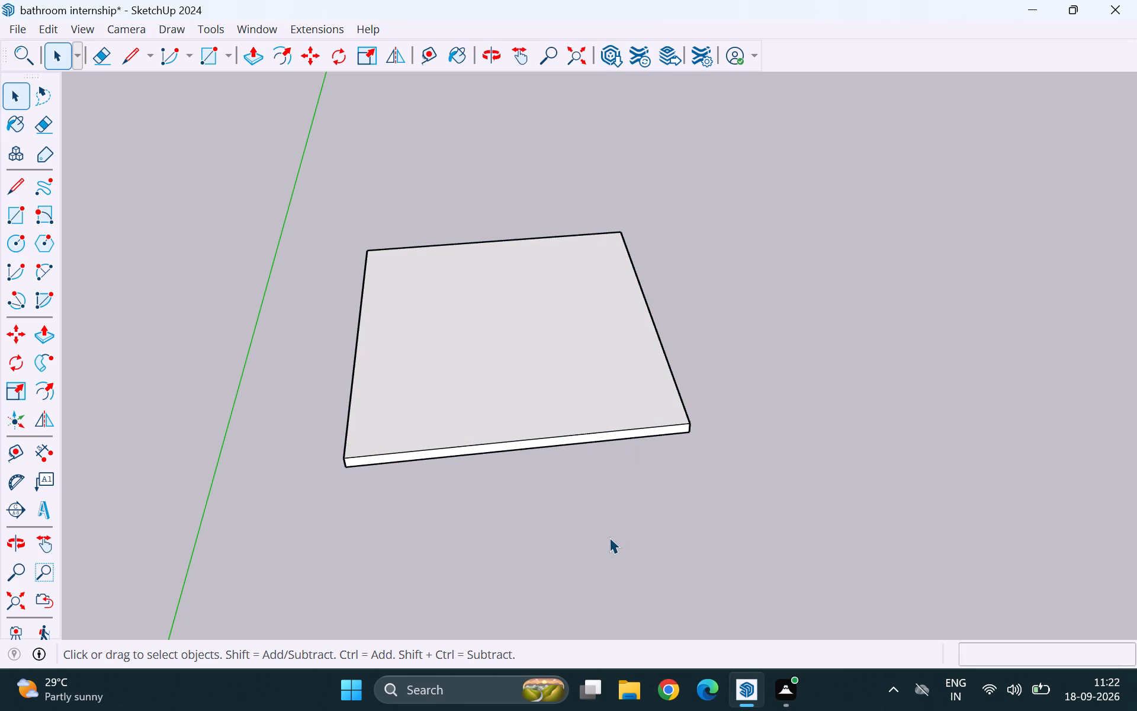
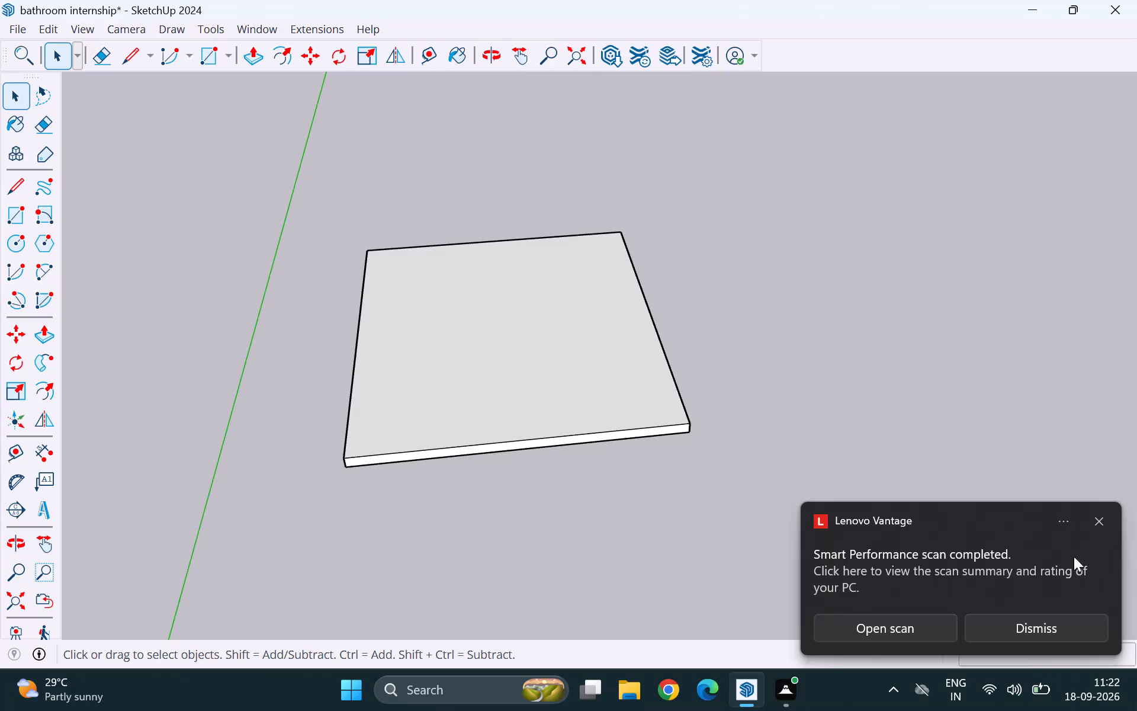
Create a new tag named "floor", dismissing the Lenovo Vantage scan notice.
left_click(1099, 516)
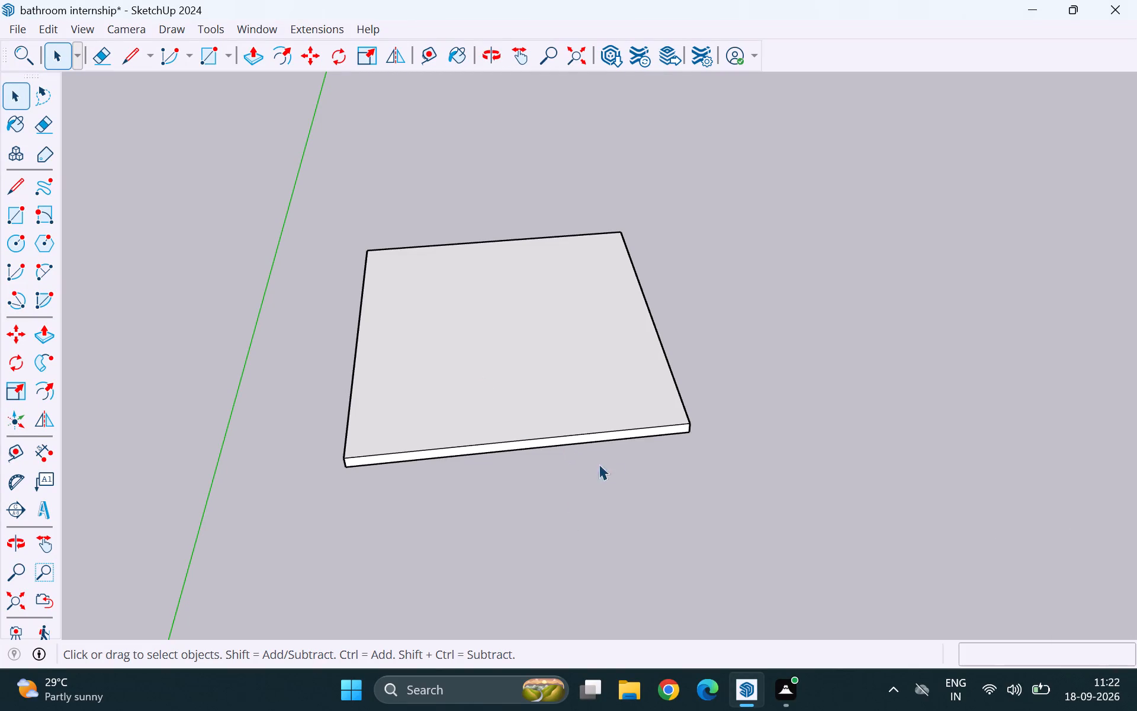
scroll(414, 319, "down", 5)
middle_click_drag(662, 465, 654, 428)
middle_click(651, 412)
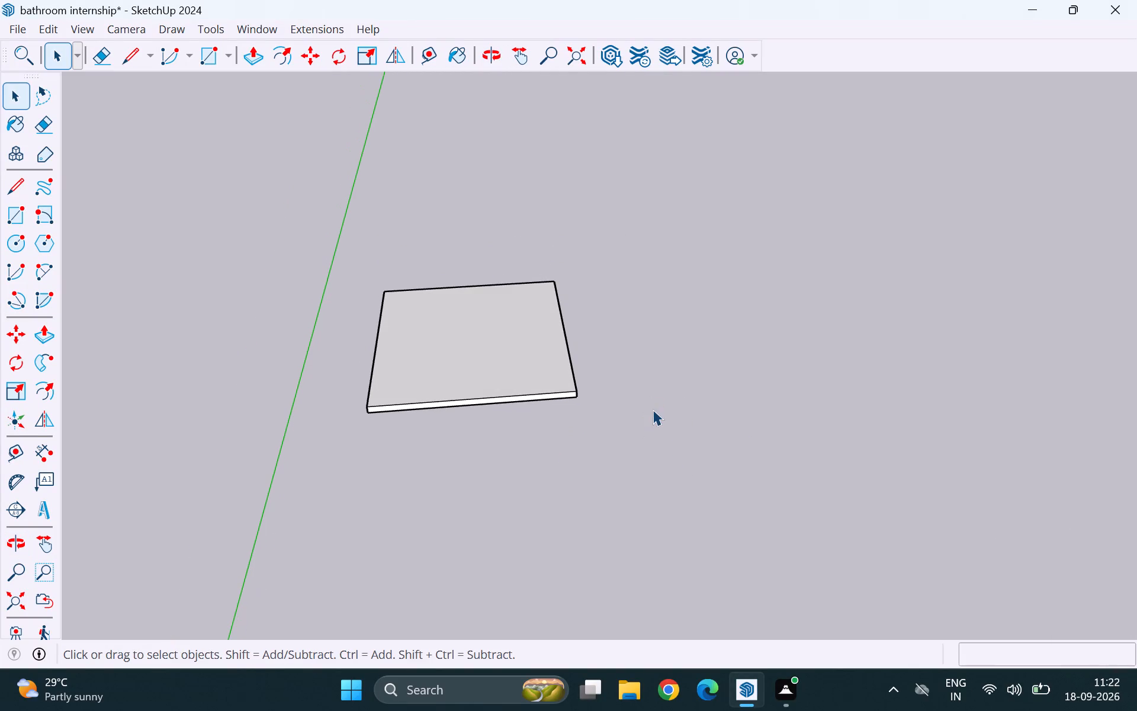
key("b")
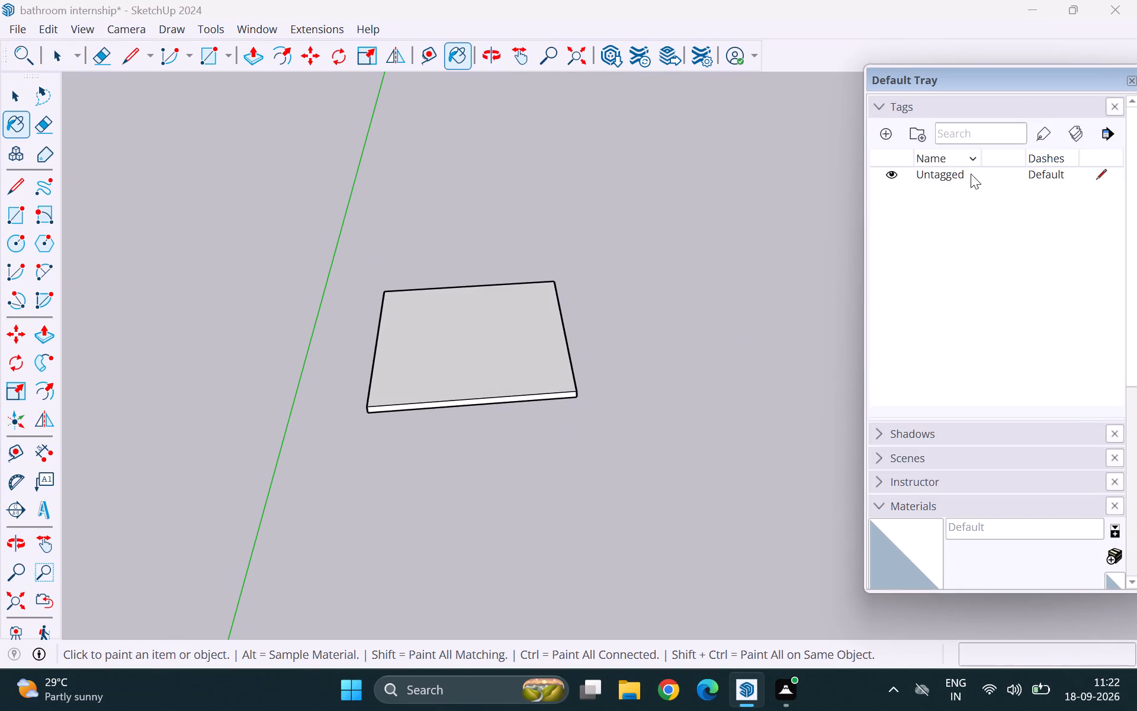
left_click(891, 137)
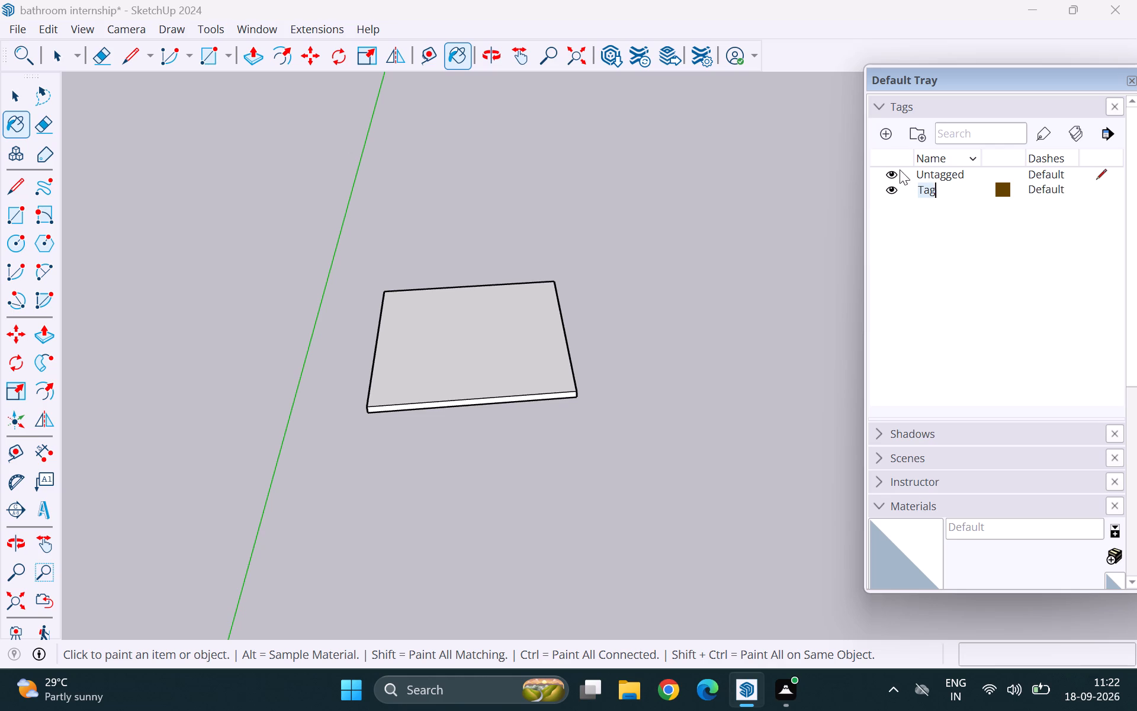
key("BackSpace")
type("floor")
key("Return")
Assign the "floor" tag to the grouped floor slab and check it by switching the tag's visibility off and on.
left_click(950, 195)
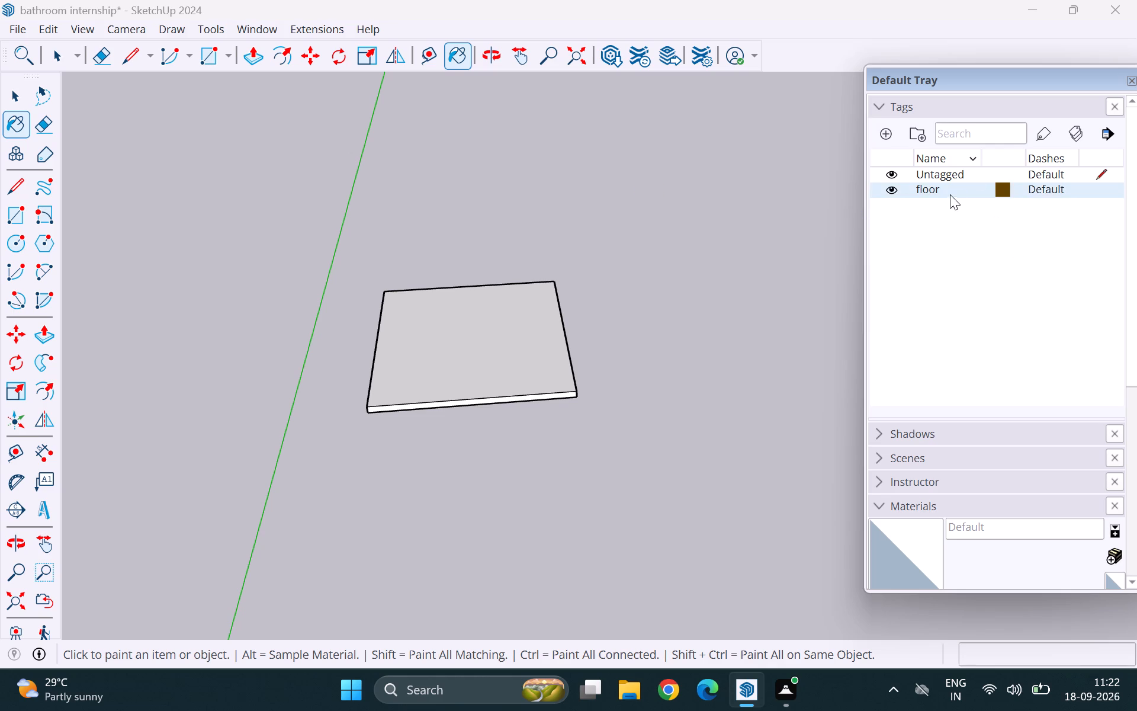
left_click(1047, 134)
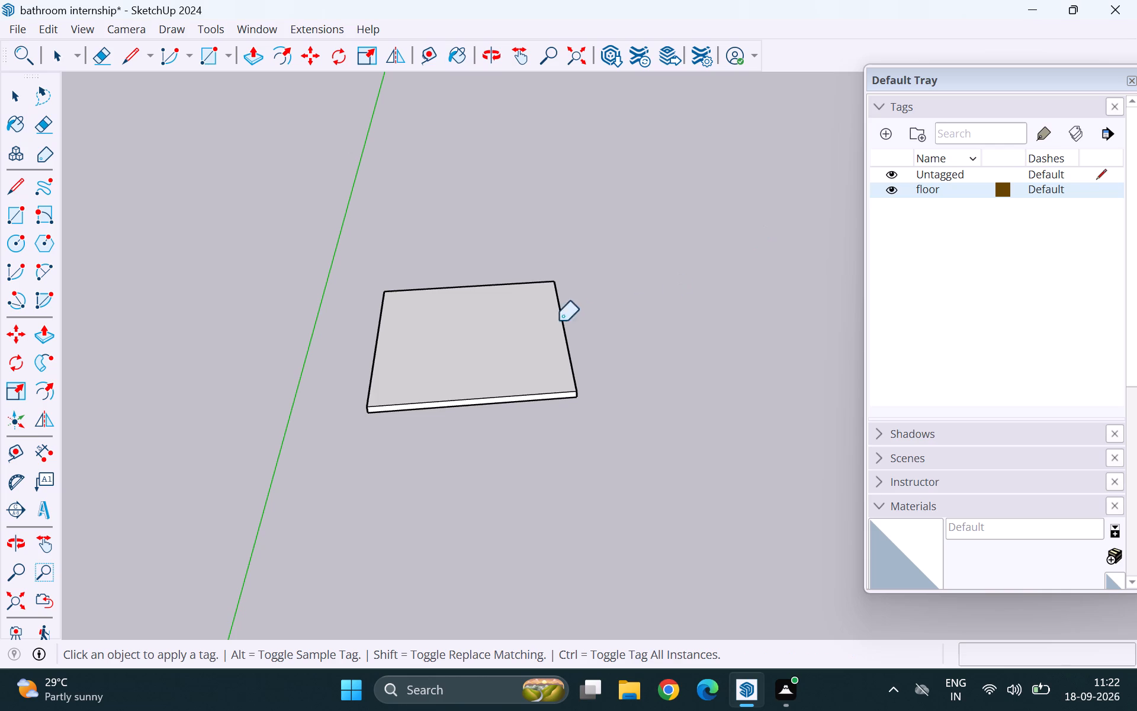
left_click(538, 327)
key("space")
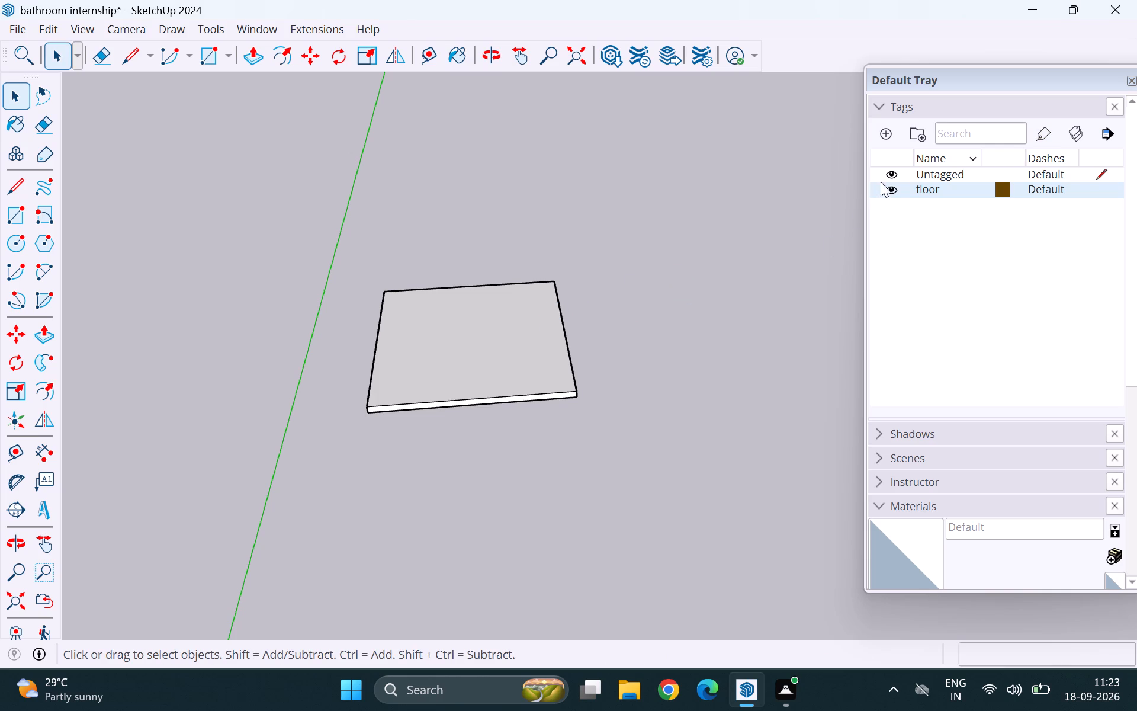
left_click(893, 189)
left_click(893, 189)
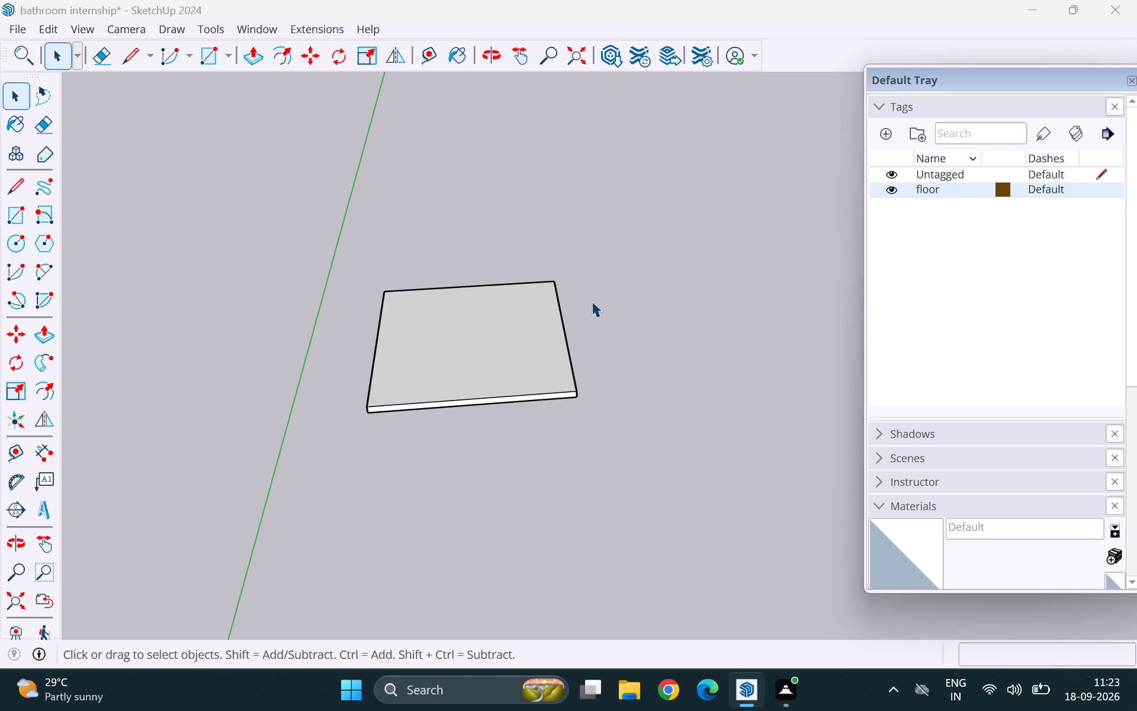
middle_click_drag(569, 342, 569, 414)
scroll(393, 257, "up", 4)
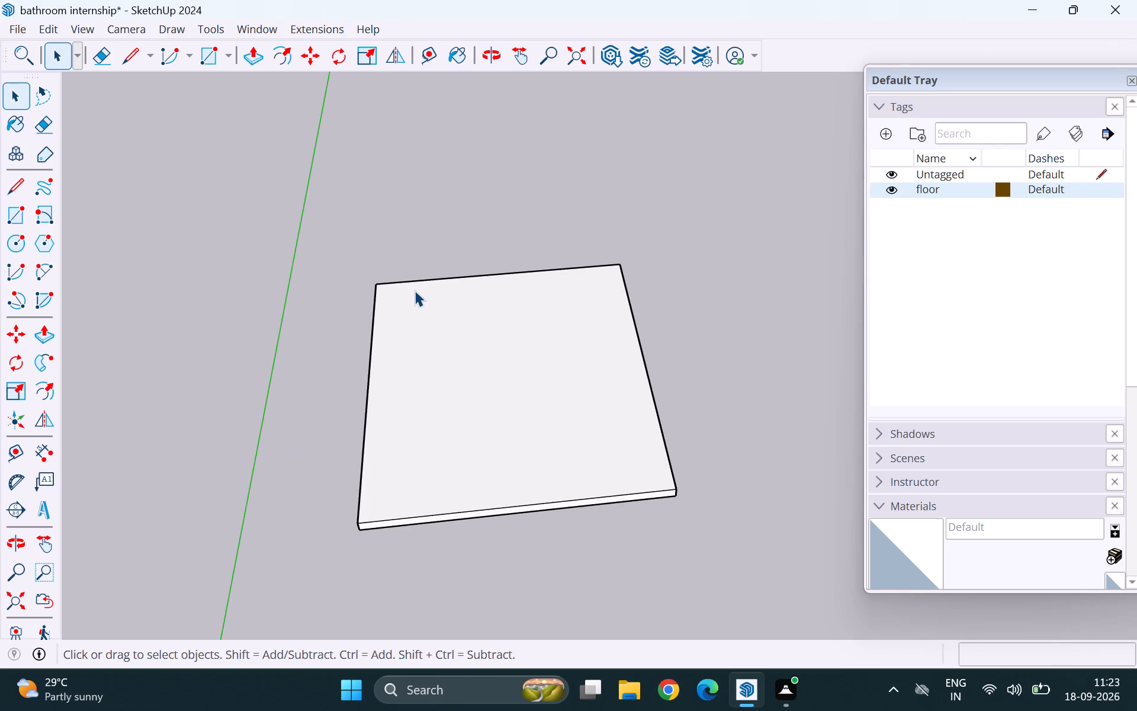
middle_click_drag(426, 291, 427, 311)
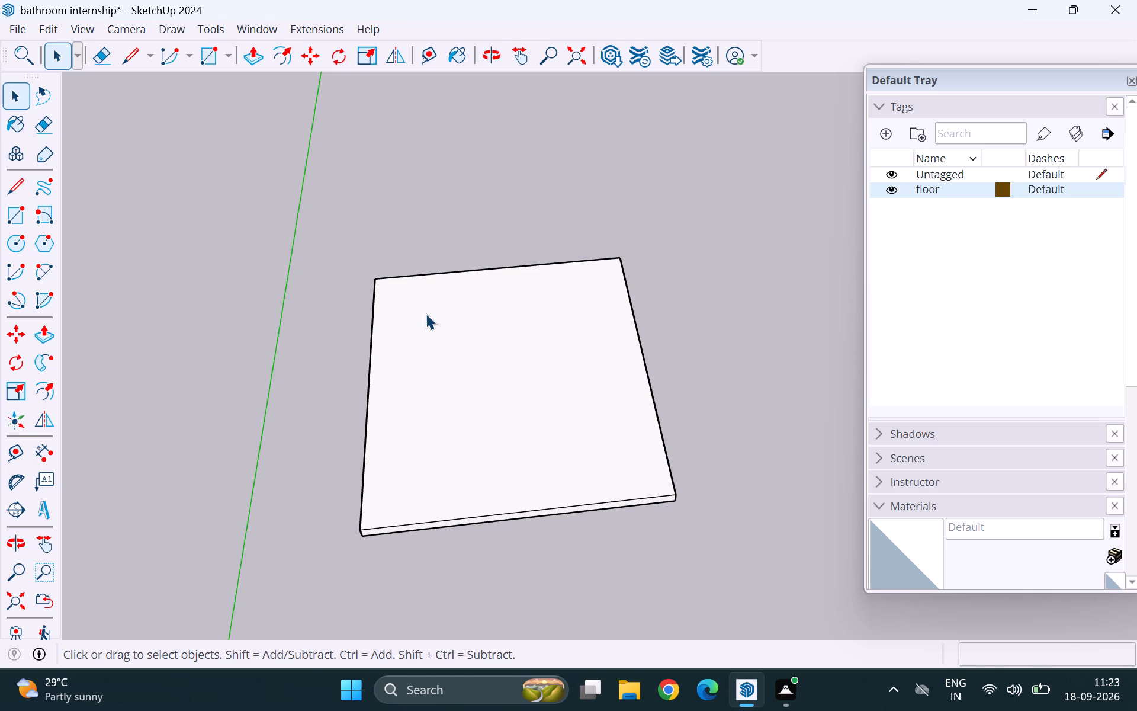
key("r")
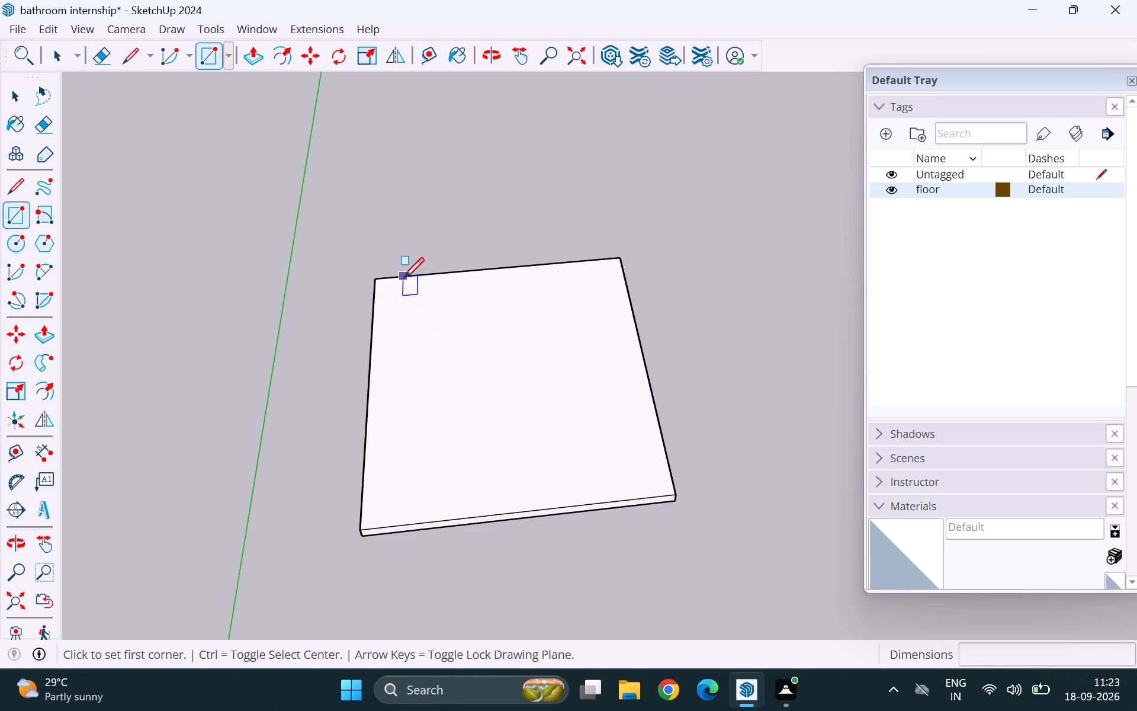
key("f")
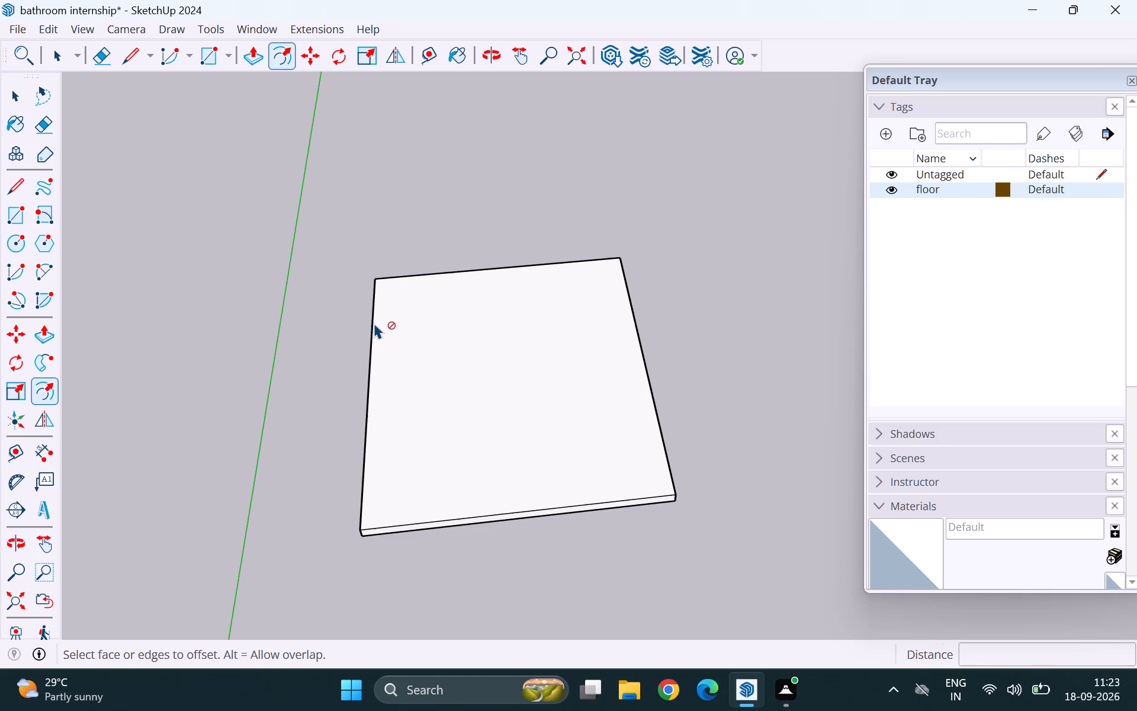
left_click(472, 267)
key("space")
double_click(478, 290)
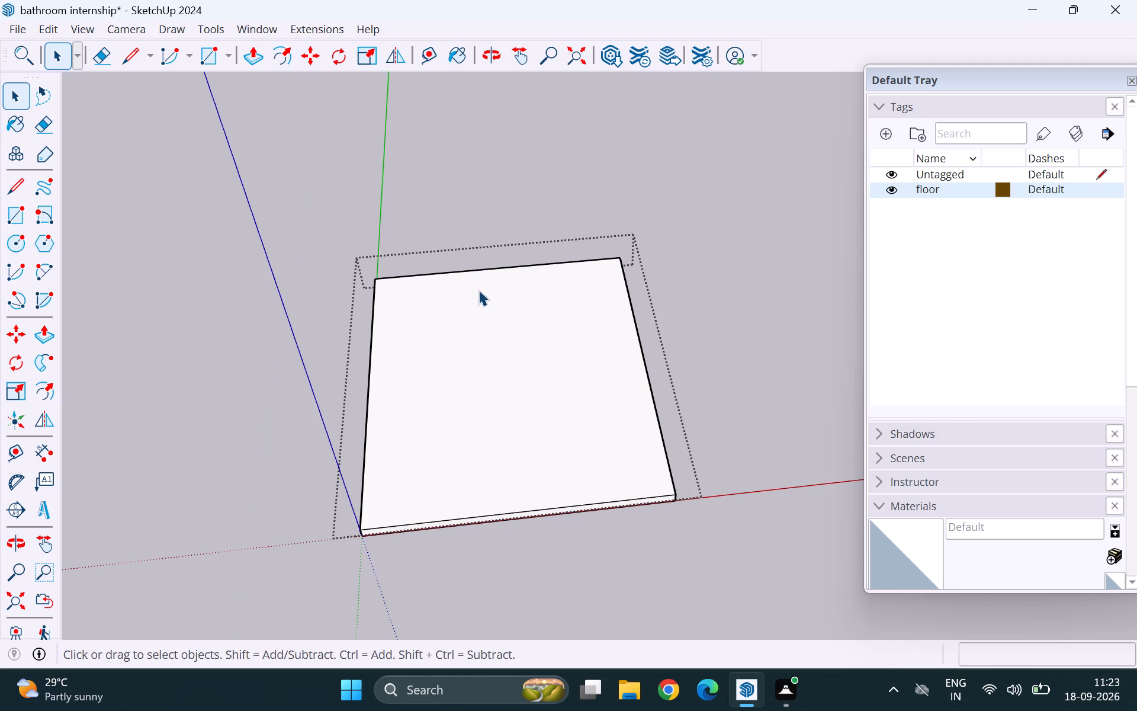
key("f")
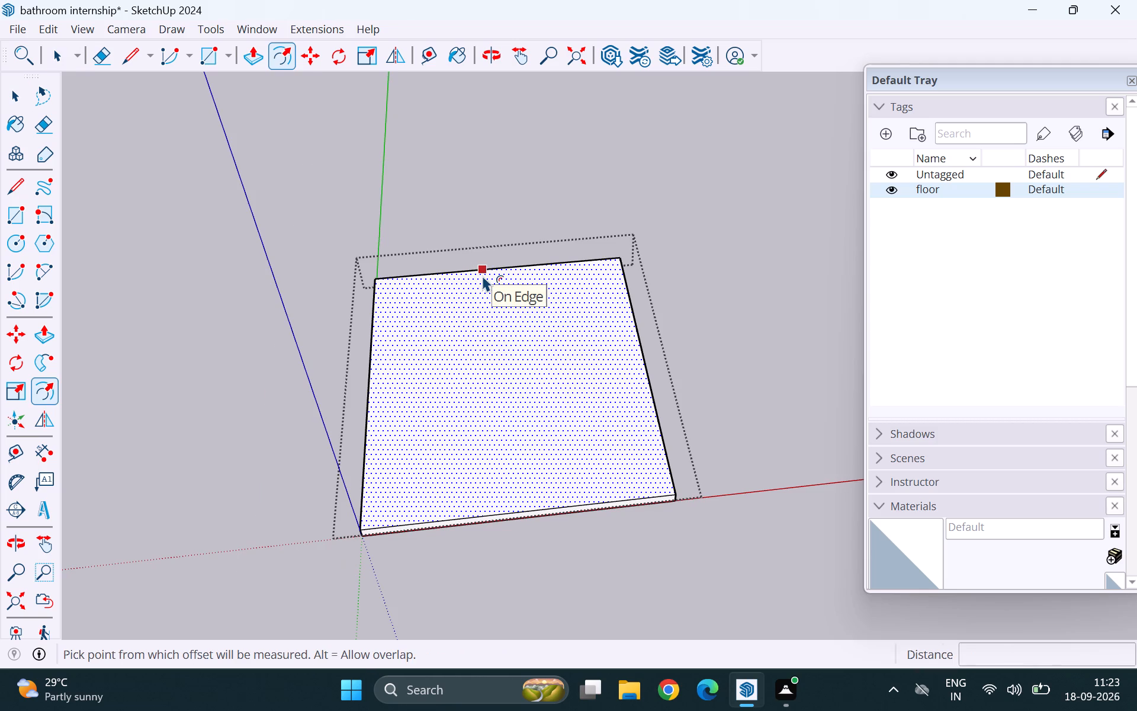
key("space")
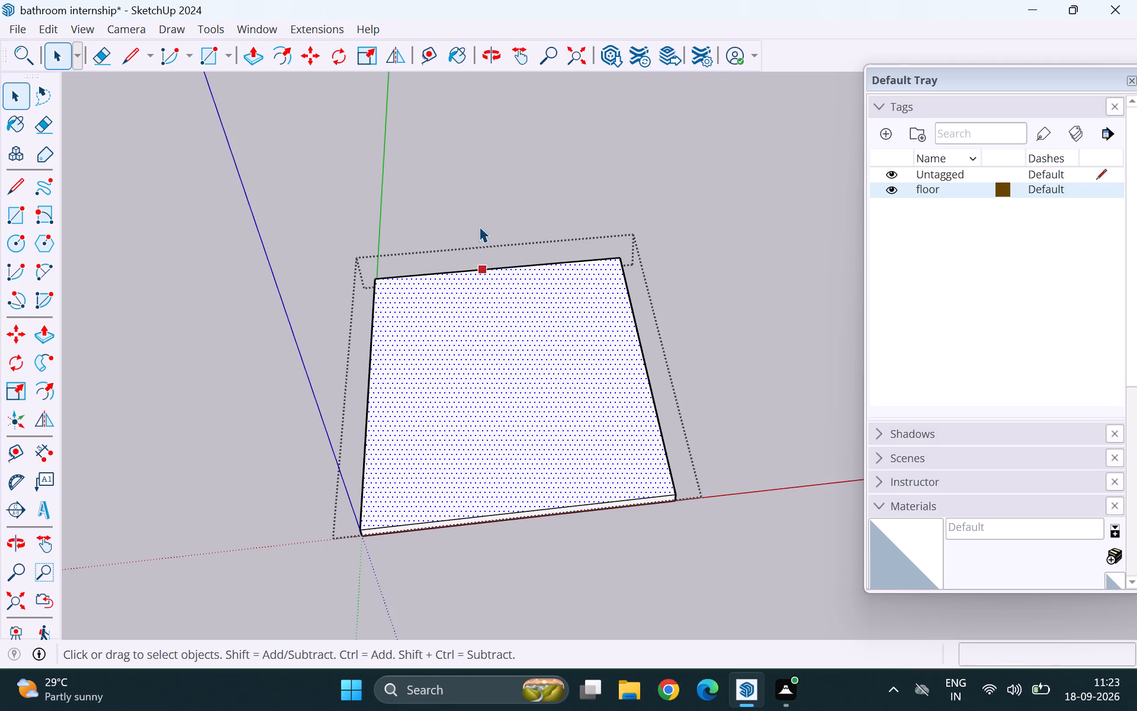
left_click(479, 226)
Place wall-thickness guides on the slab's top face, 9" inside the far edge and 5" inside each of the two side edges.
key("t")
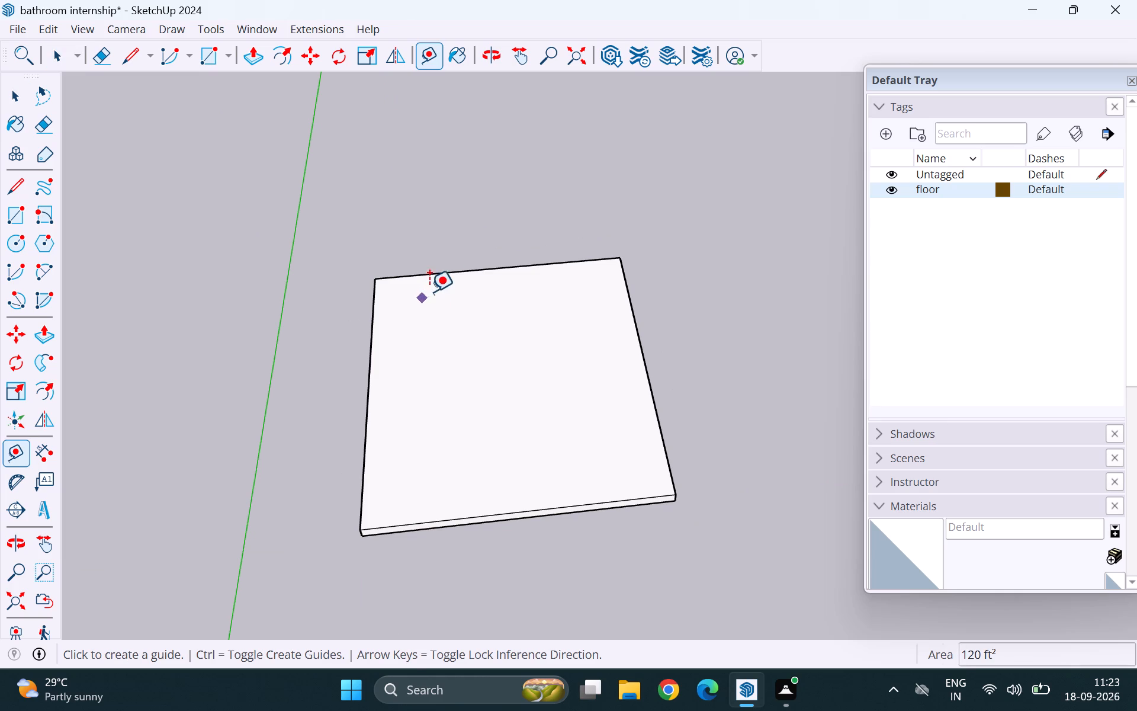
left_click(477, 268)
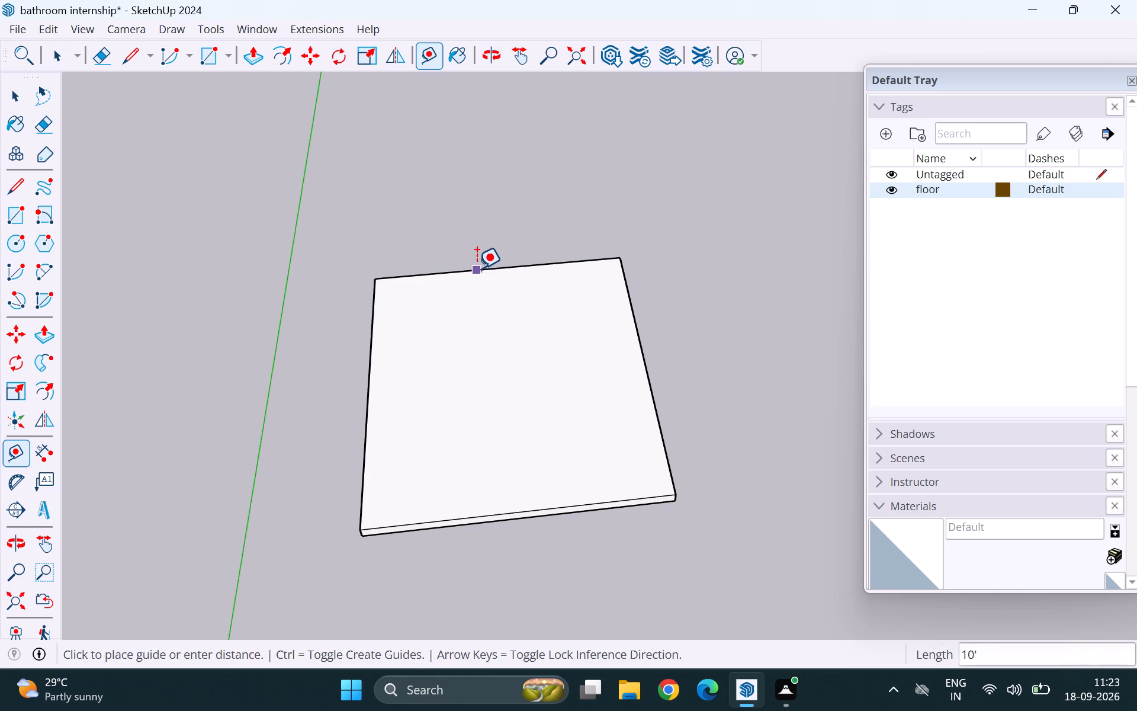
key("9")
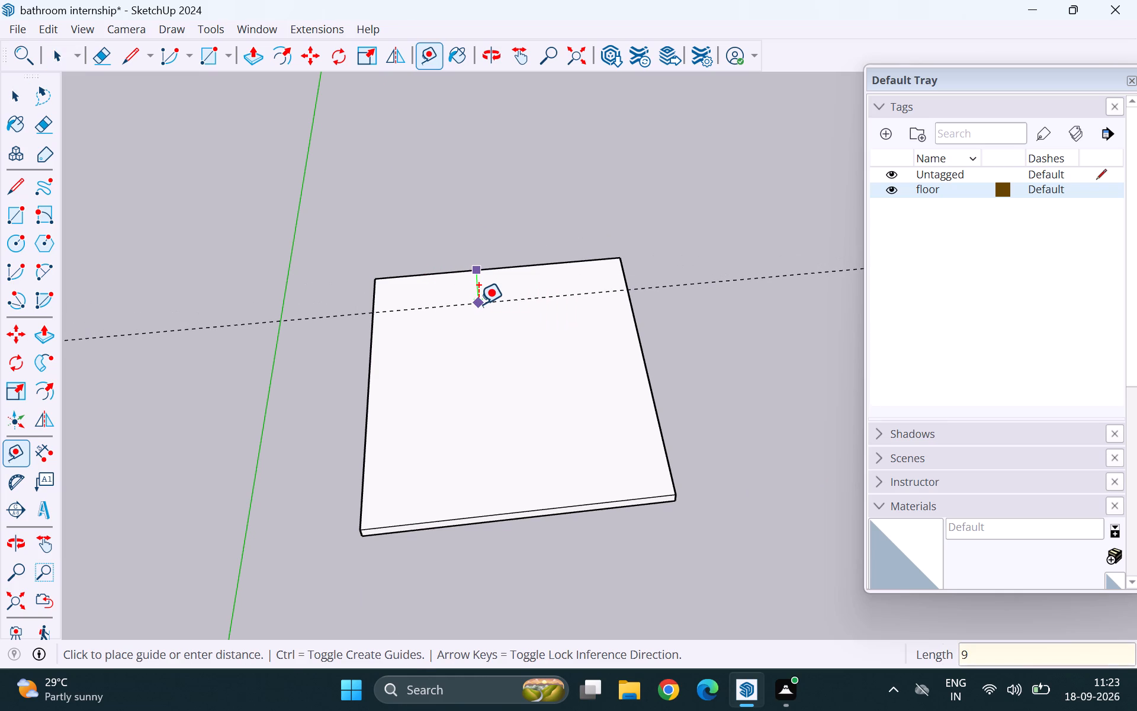
key("Return")
left_click(371, 353)
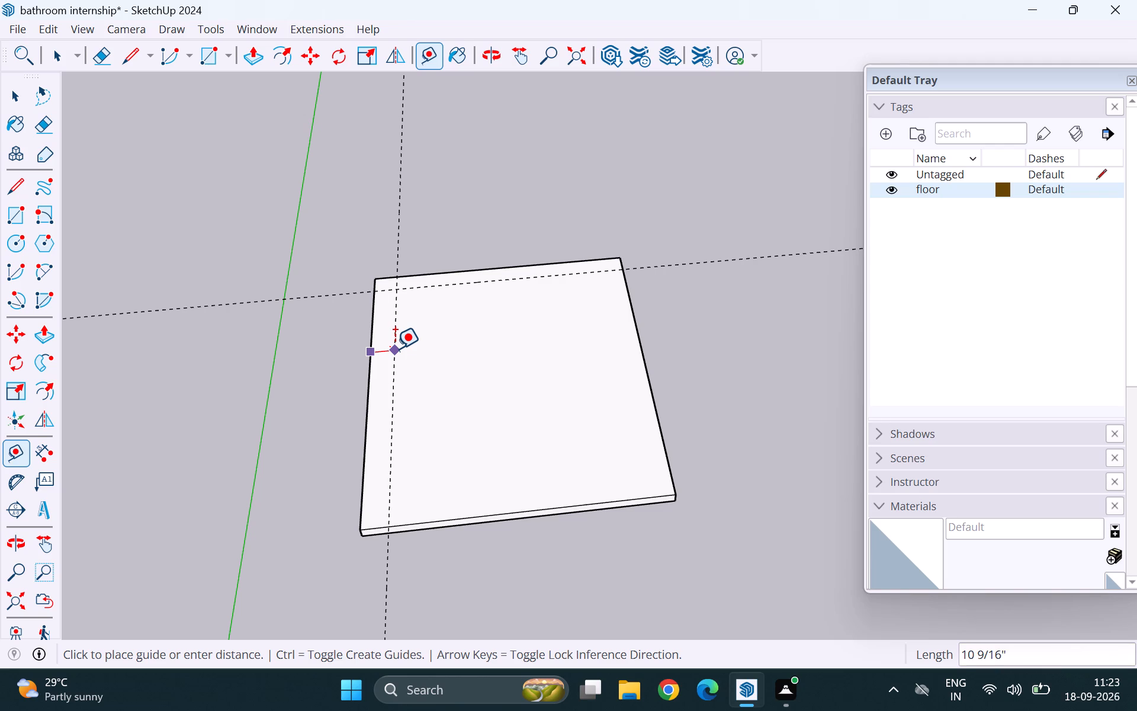
key("5")
key("Return")
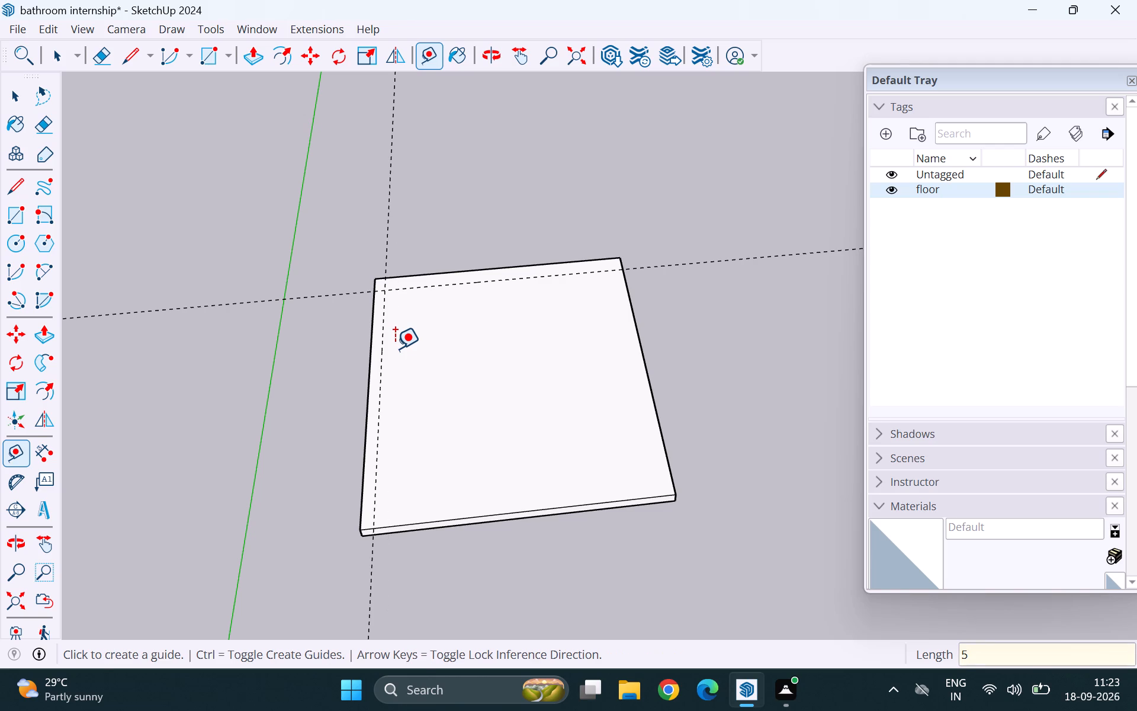
left_click(643, 359)
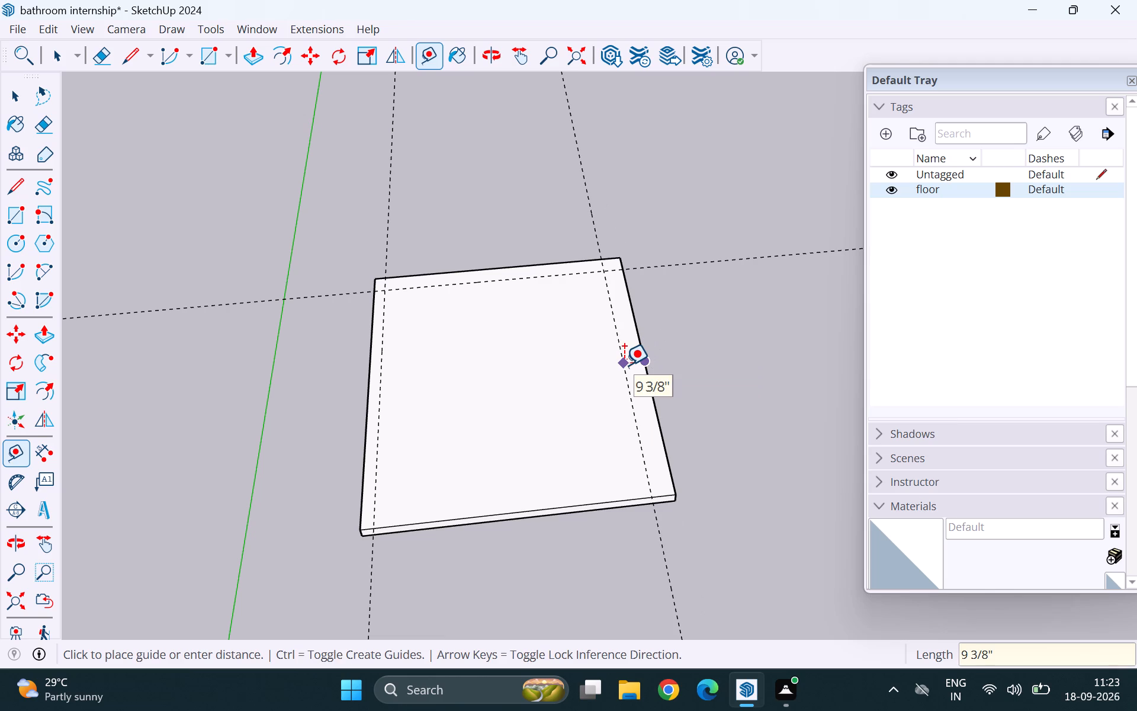
key("5")
key("Return")
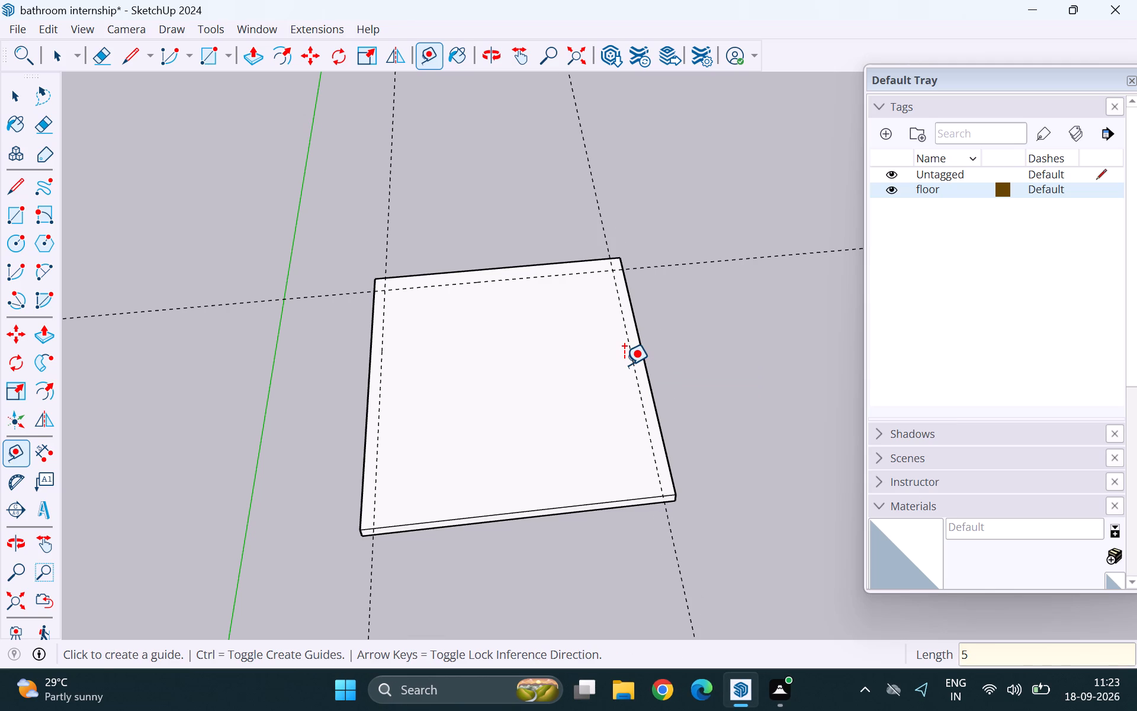
Draw a 5" by 12' wall-base rectangle along the slab's full side edge nearest the green axis, using the guide.
key("r")
scroll(354, 304, "up", 12)
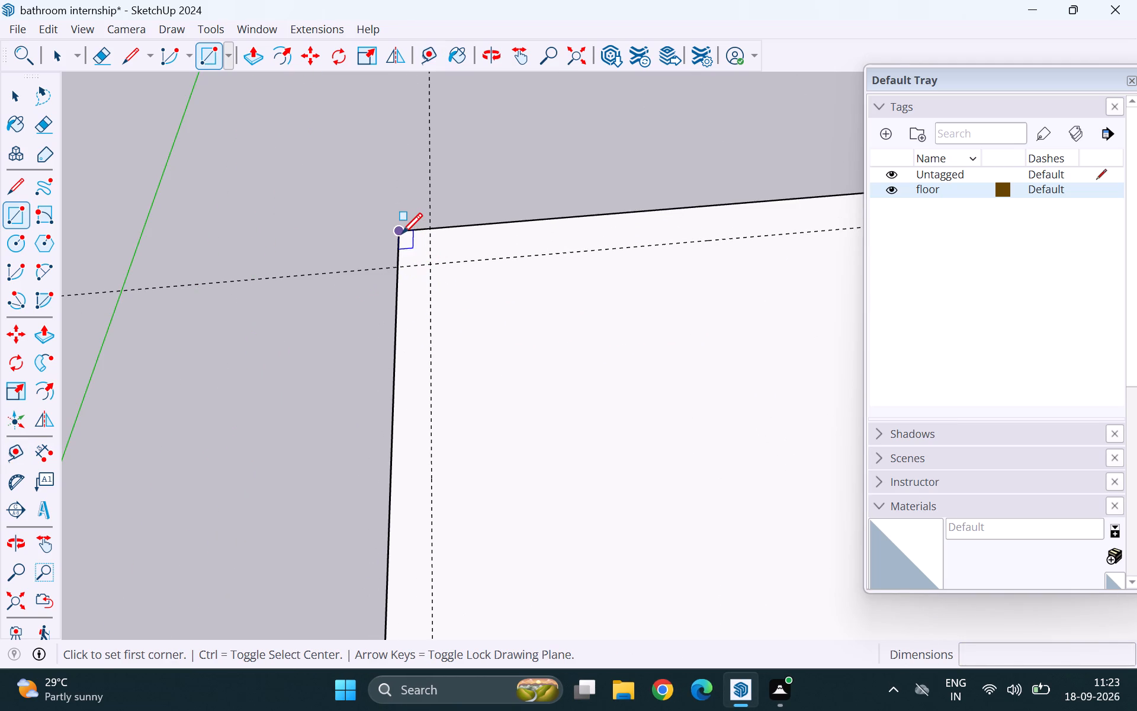
left_click(402, 233)
scroll(447, 209, "down", 12)
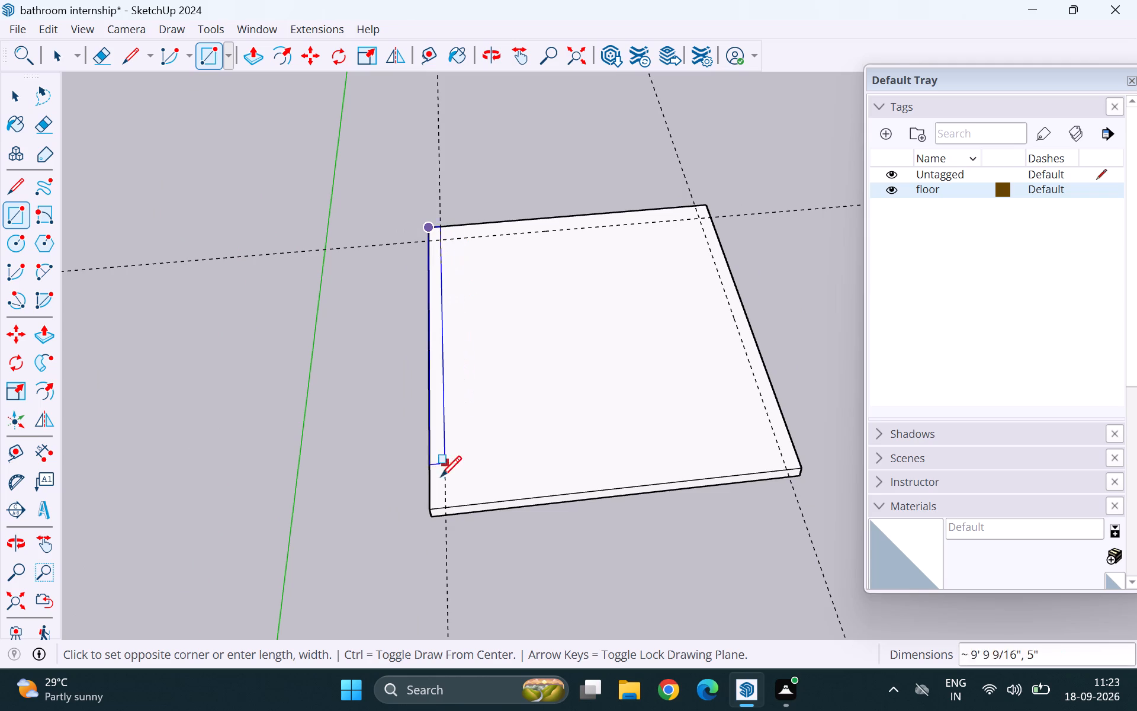
left_click(447, 508)
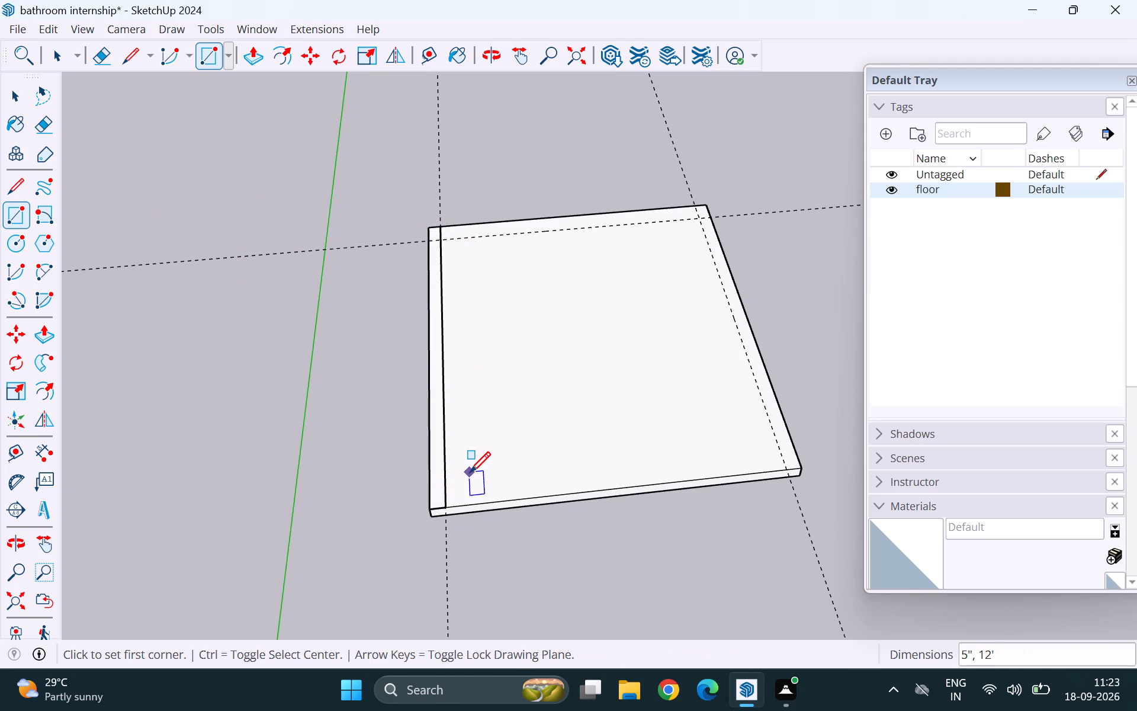
key("space")
Draw a 9" by 9' 7" wall-base rectangle along the slab's far edge, from the guide intersection to the opposite far corner.
scroll(561, 224, "up", 5)
scroll(237, 309, "down", 5)
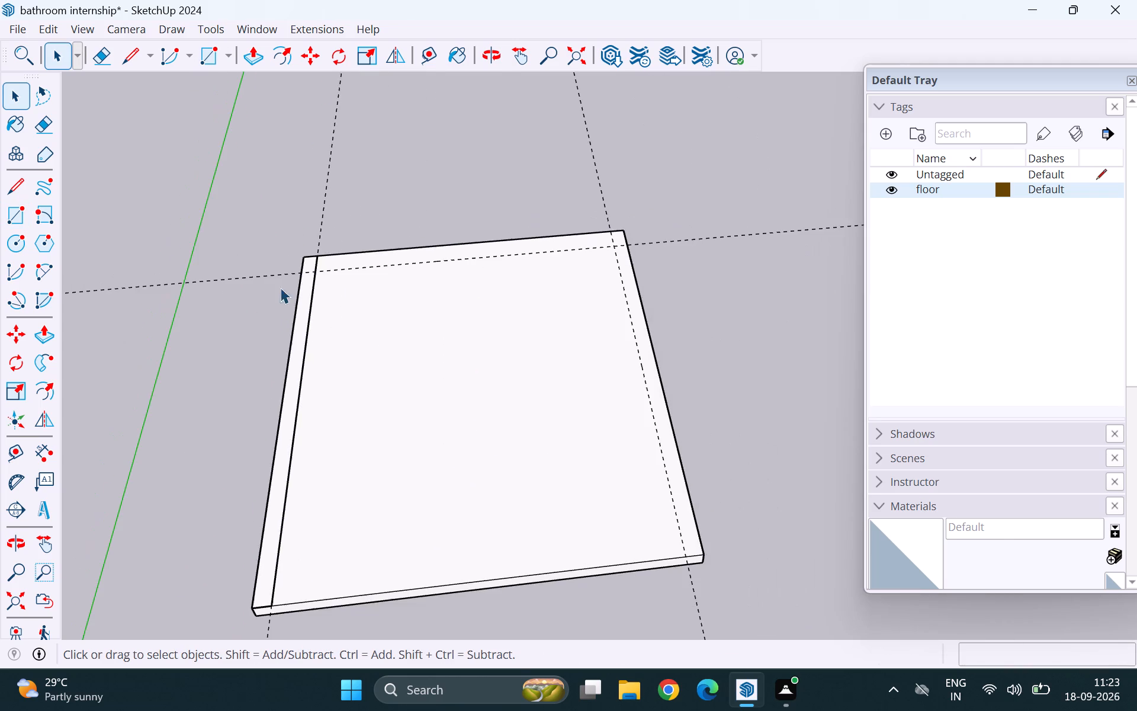
scroll(420, 211, "up", 4)
key("r")
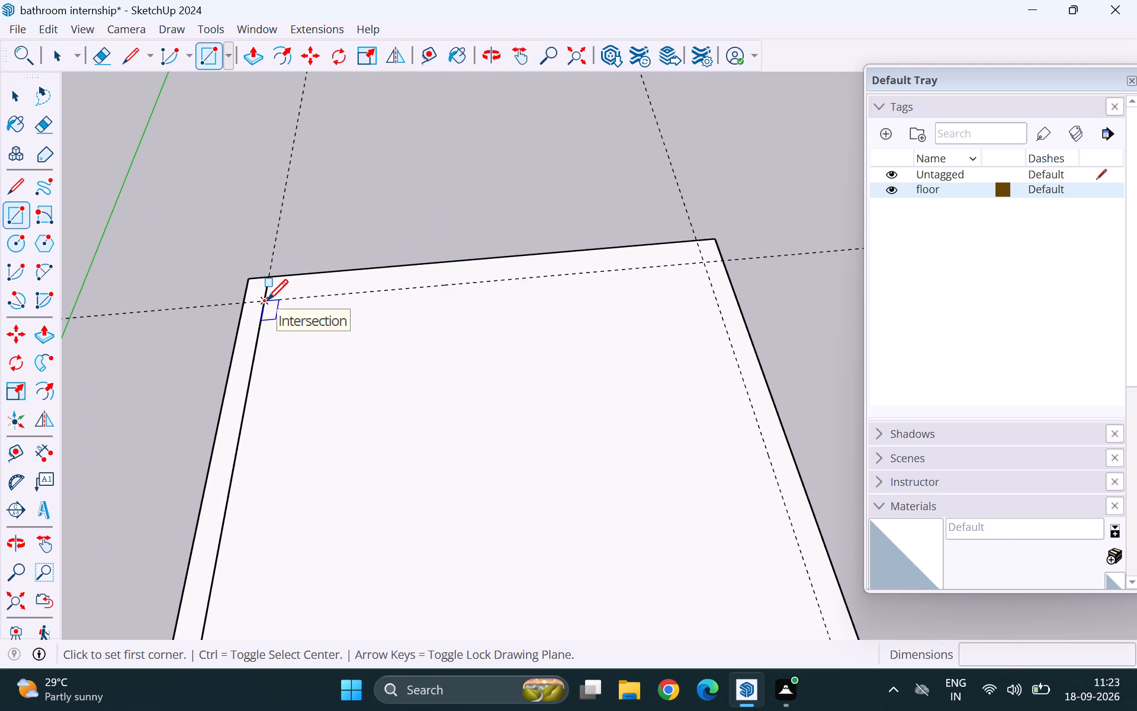
left_click(267, 300)
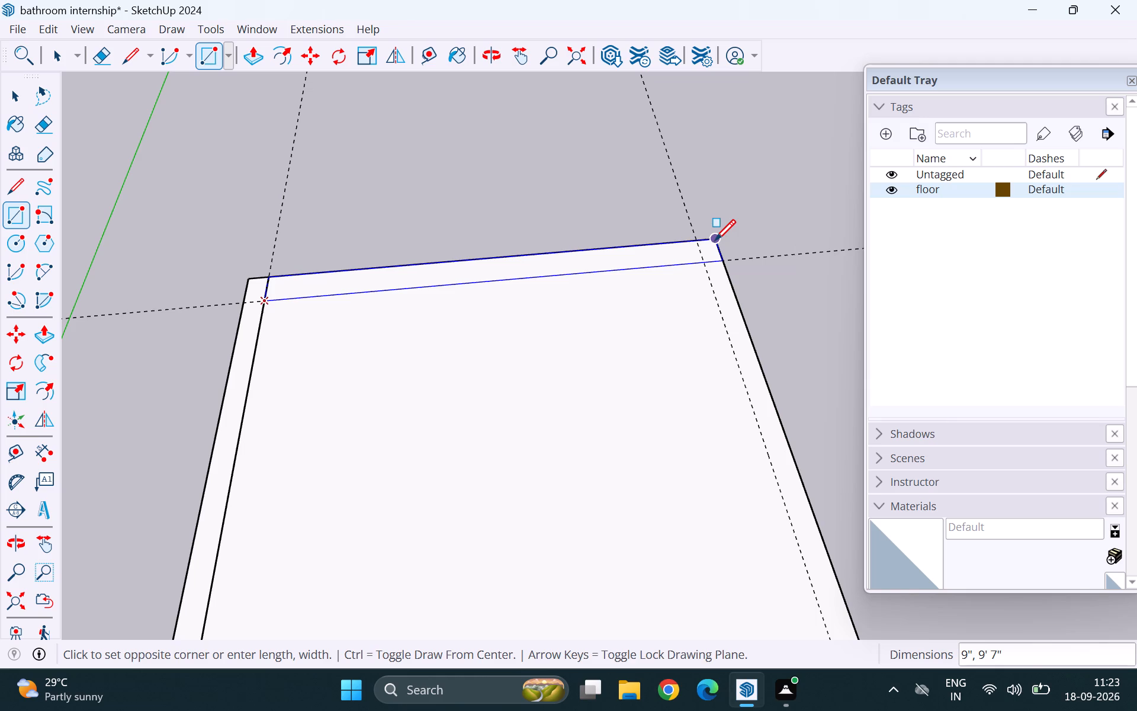
left_click(715, 240)
Draw a 5" by 11' 3" wall-base rectangle along the remaining side edge, from the far strip's inner corner to the near guide intersection.
scroll(538, 201, "down", 8)
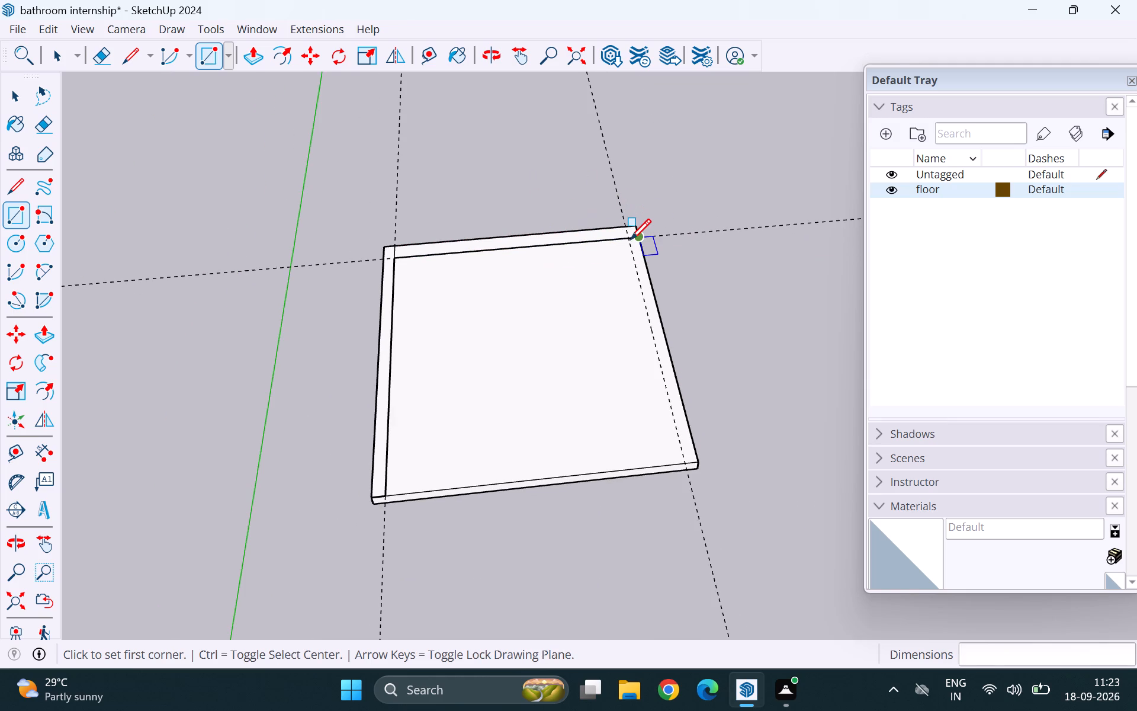
scroll(628, 238, "up", 5)
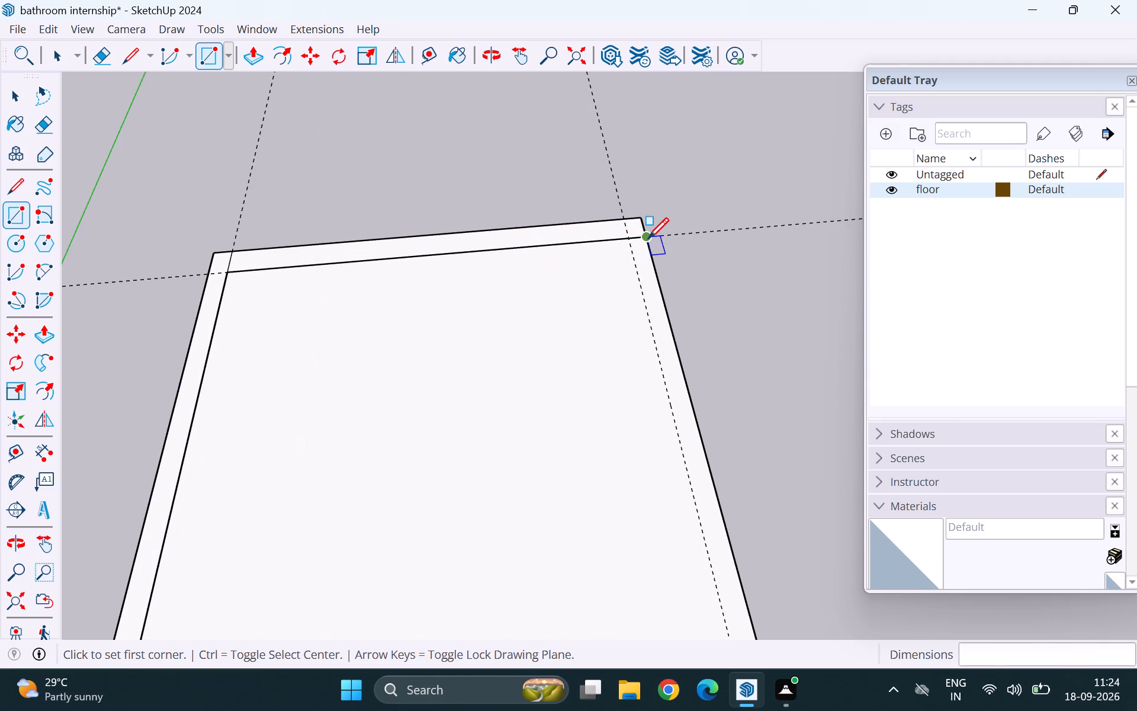
left_click(648, 238)
scroll(647, 203, "down", 6)
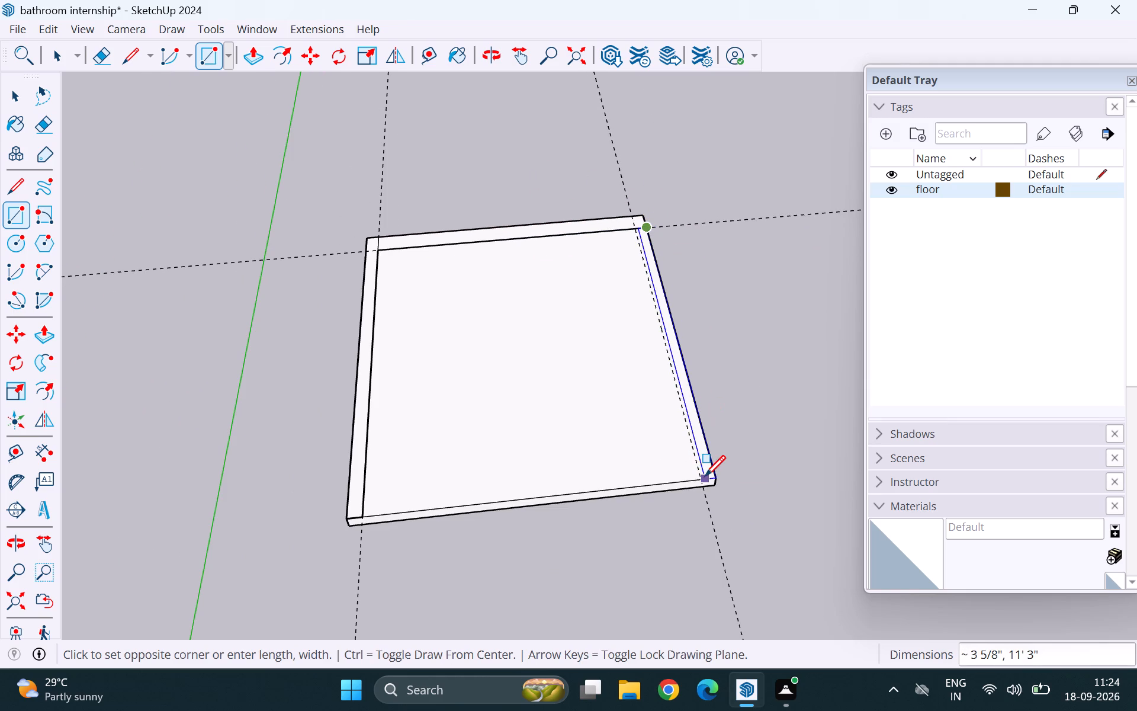
scroll(696, 481, "up", 6)
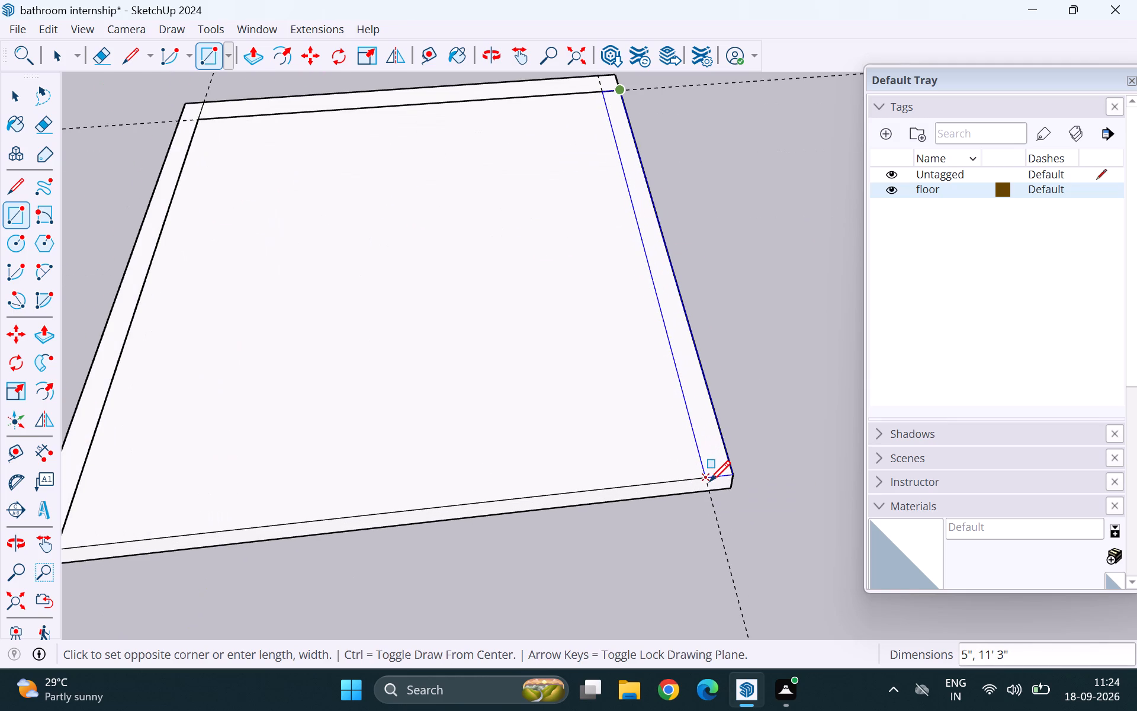
left_click(709, 481)
key("space")
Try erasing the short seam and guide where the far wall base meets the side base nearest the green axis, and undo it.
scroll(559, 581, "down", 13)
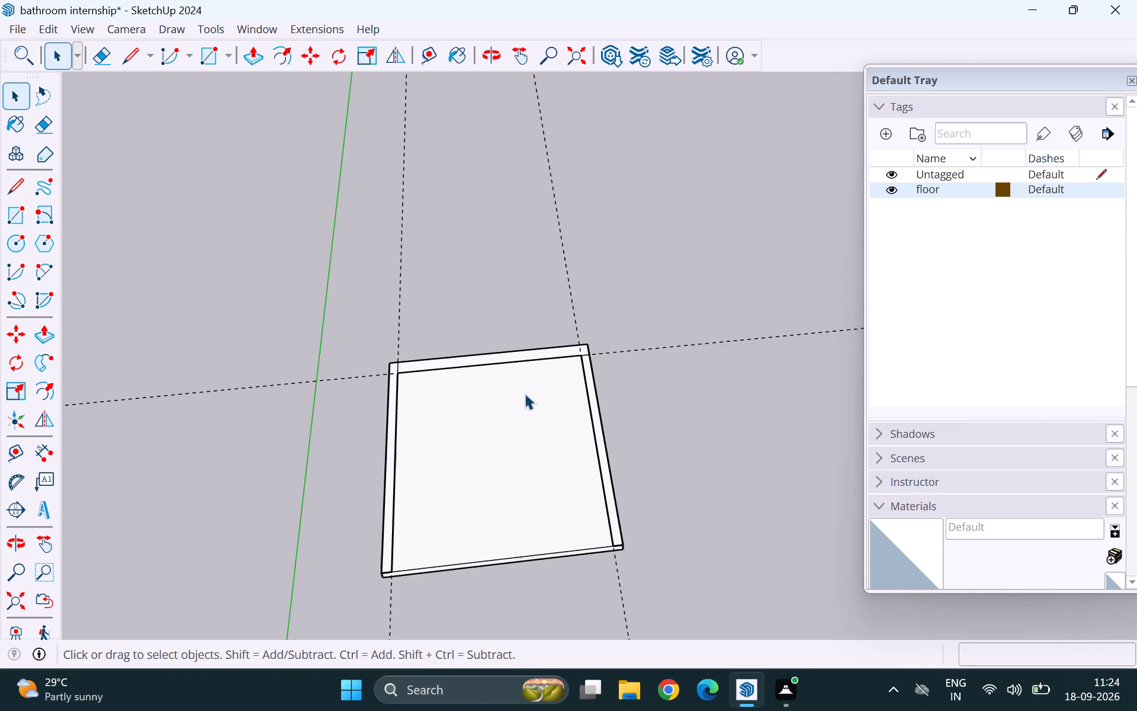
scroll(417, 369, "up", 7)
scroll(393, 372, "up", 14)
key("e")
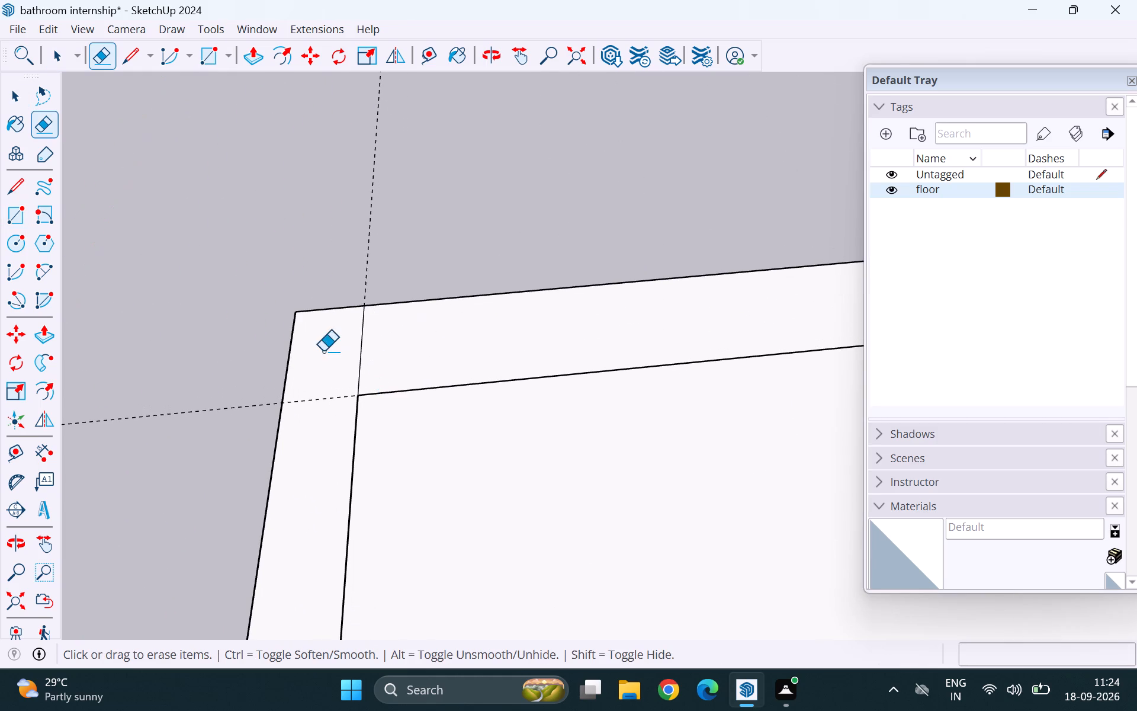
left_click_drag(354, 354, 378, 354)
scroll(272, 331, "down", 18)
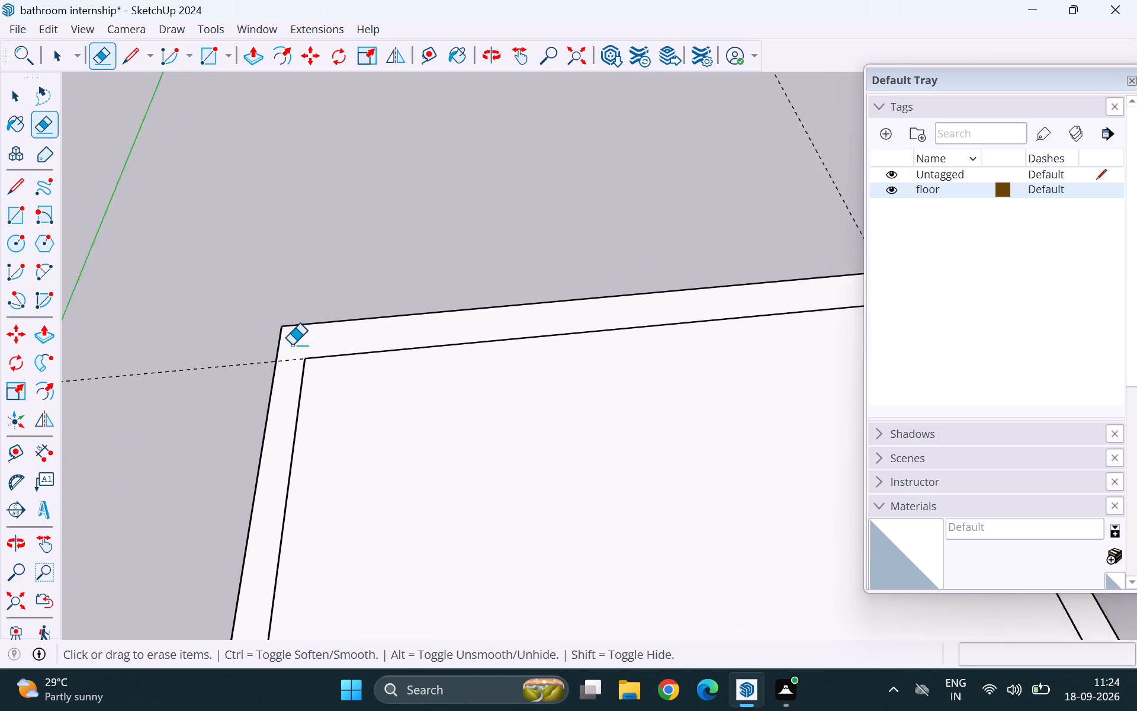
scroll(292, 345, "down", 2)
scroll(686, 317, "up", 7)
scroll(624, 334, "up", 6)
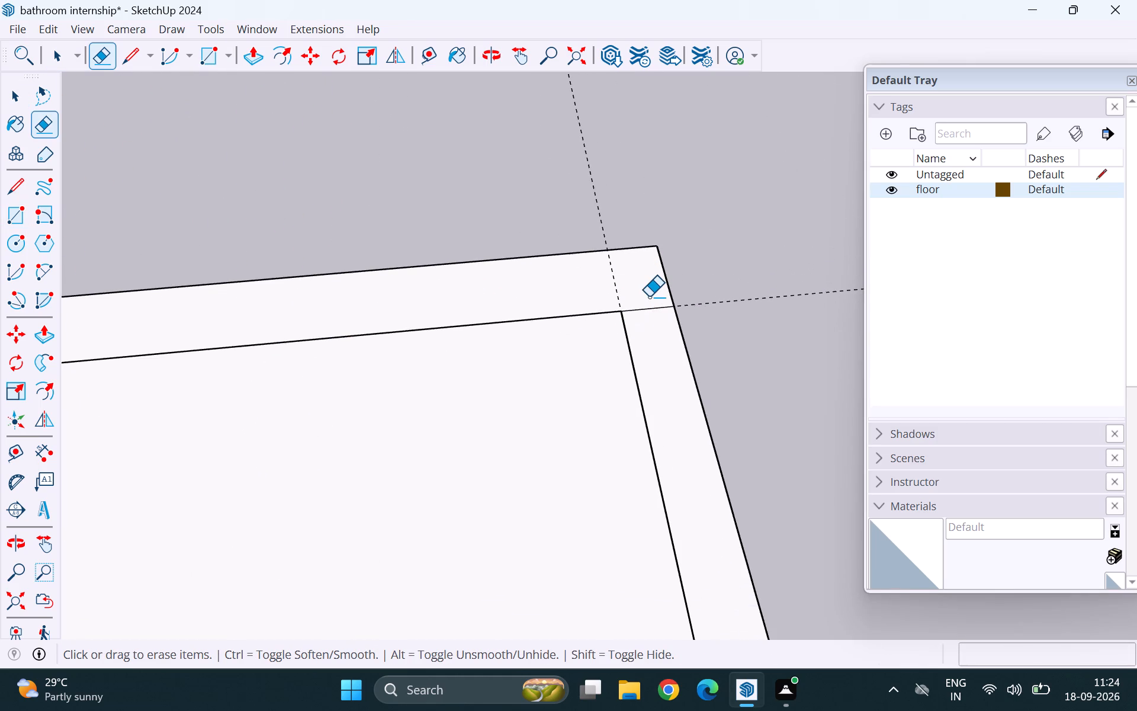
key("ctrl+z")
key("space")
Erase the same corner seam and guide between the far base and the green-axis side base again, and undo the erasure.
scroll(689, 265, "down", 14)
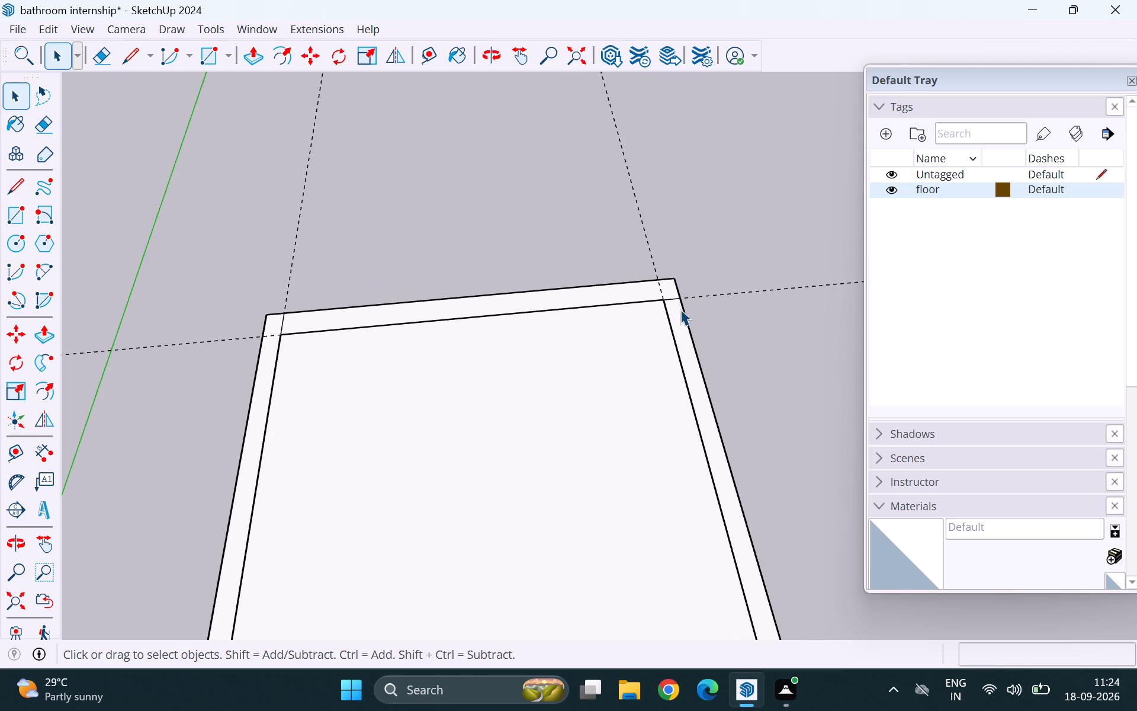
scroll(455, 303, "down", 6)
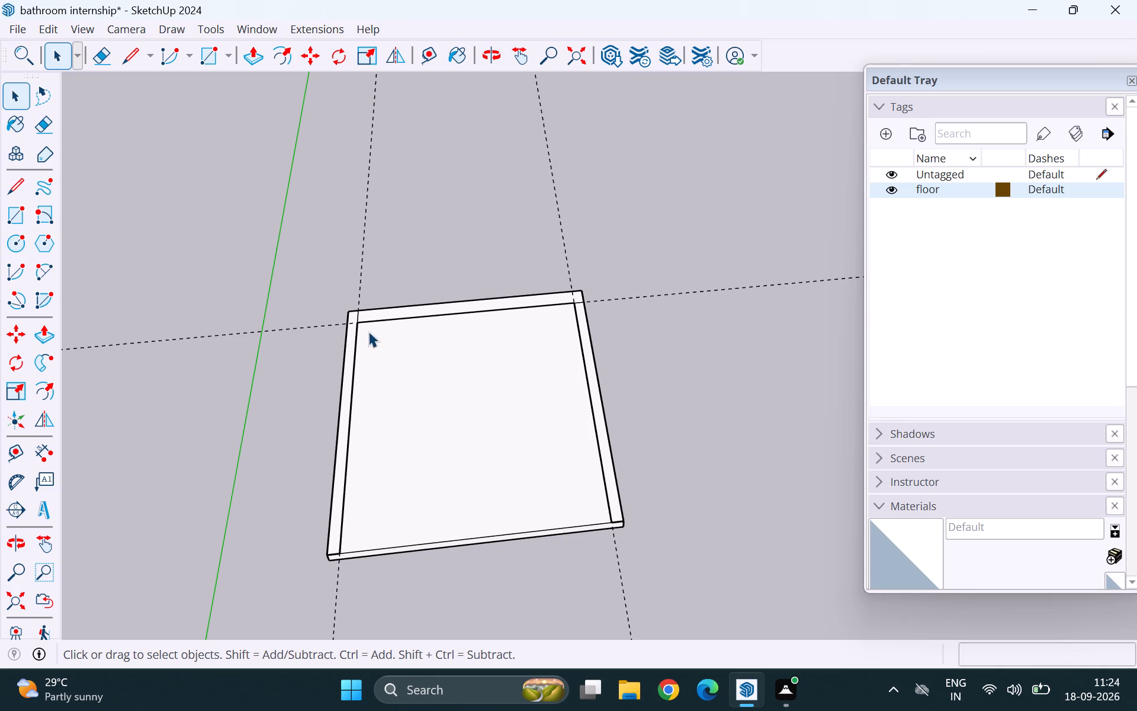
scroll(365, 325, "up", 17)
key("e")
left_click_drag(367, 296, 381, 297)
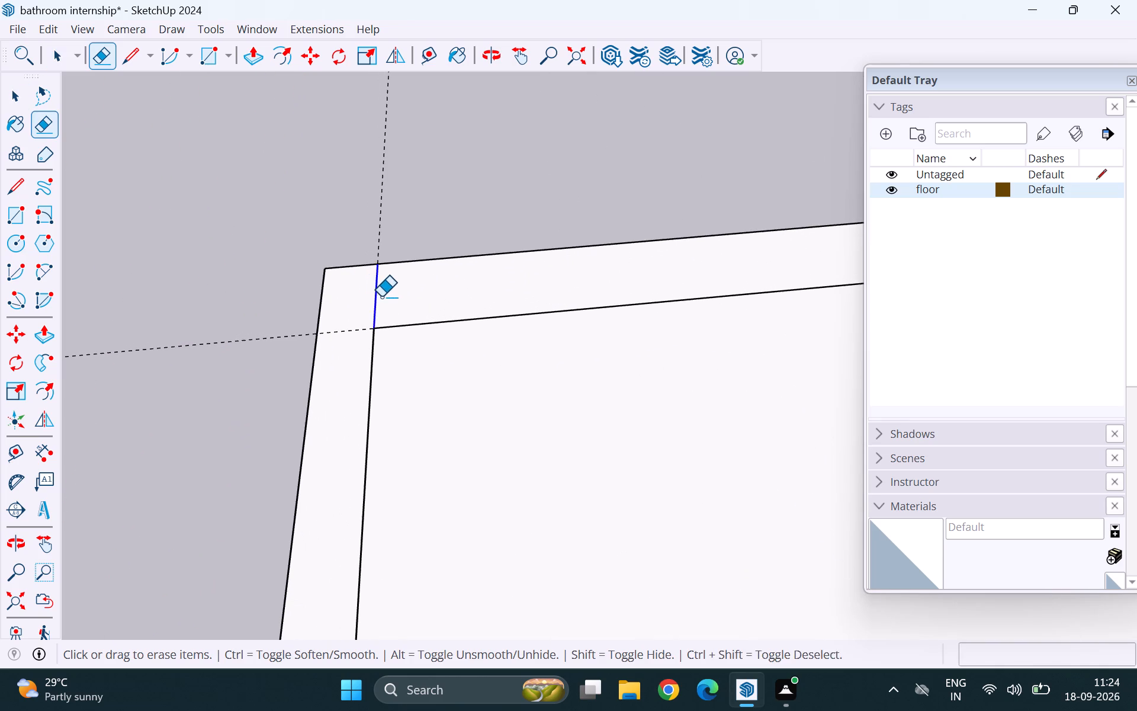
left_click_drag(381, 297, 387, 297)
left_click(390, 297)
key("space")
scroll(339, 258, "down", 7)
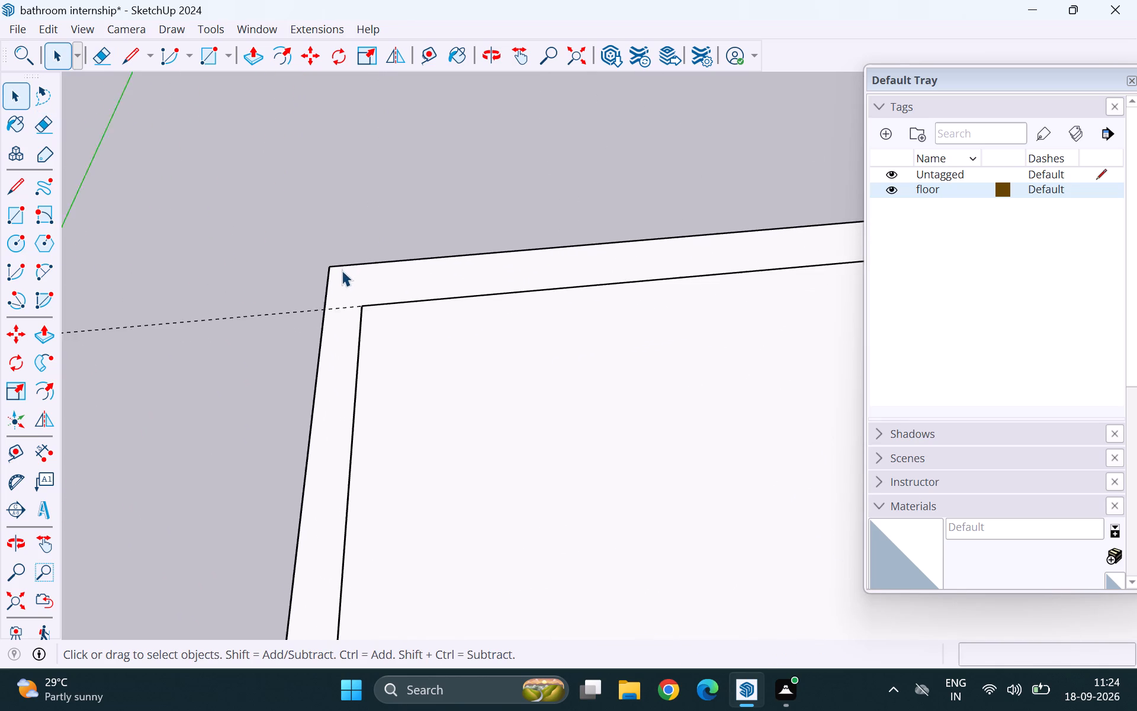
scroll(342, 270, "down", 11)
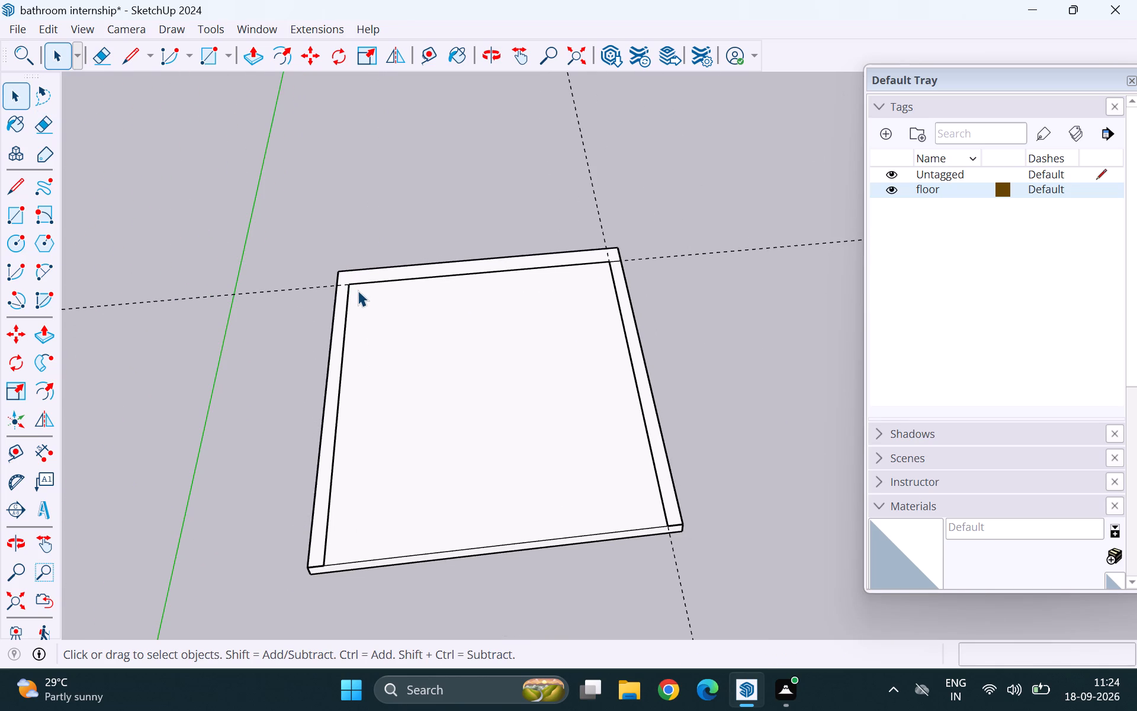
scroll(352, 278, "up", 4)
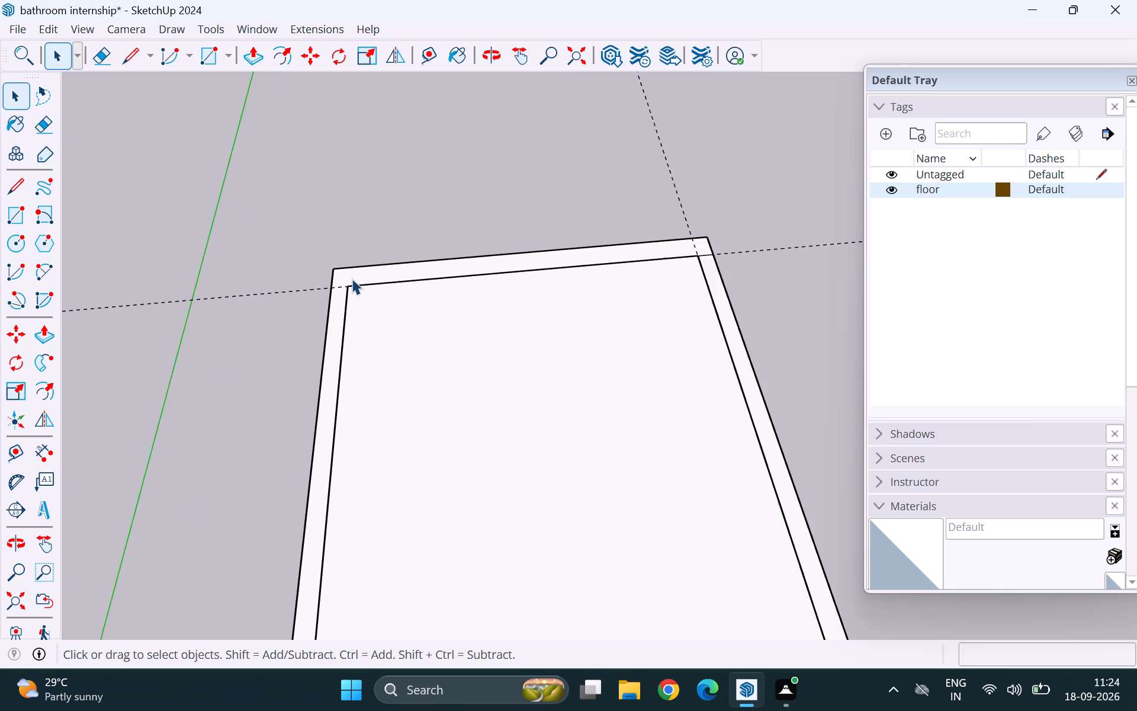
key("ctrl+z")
Erase the seam and guide between the far wall base and the side base farthest from the green axis, merging them.
scroll(335, 292, "down", 5)
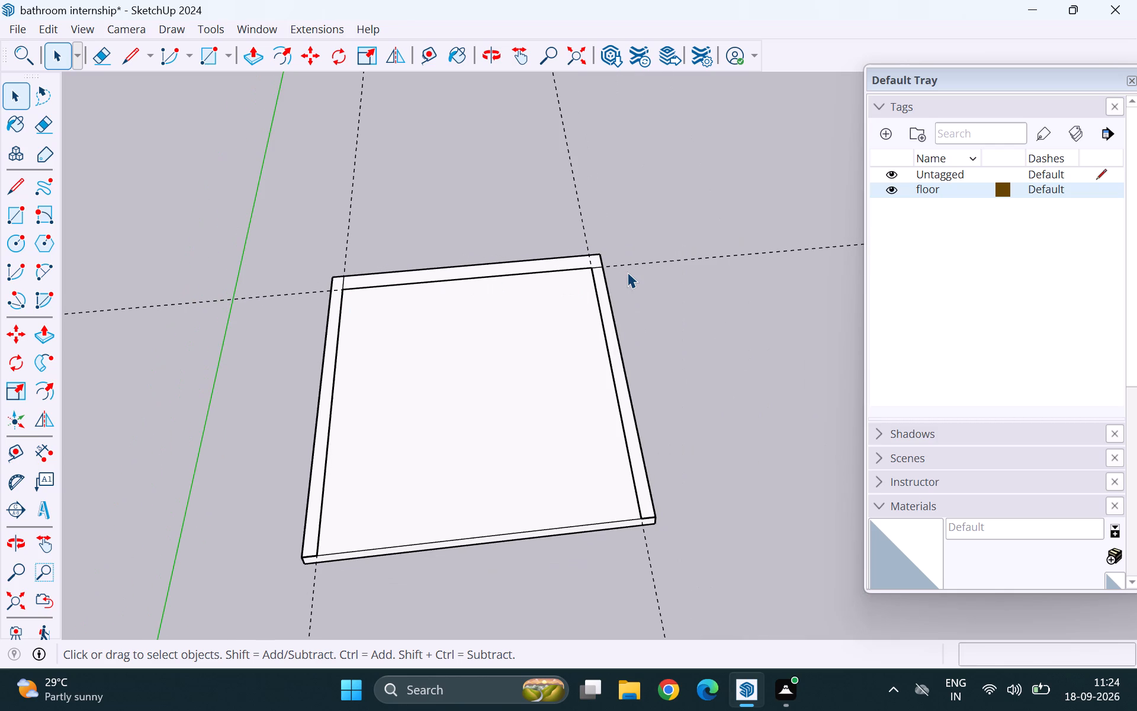
key("e")
scroll(595, 262, "up", 13)
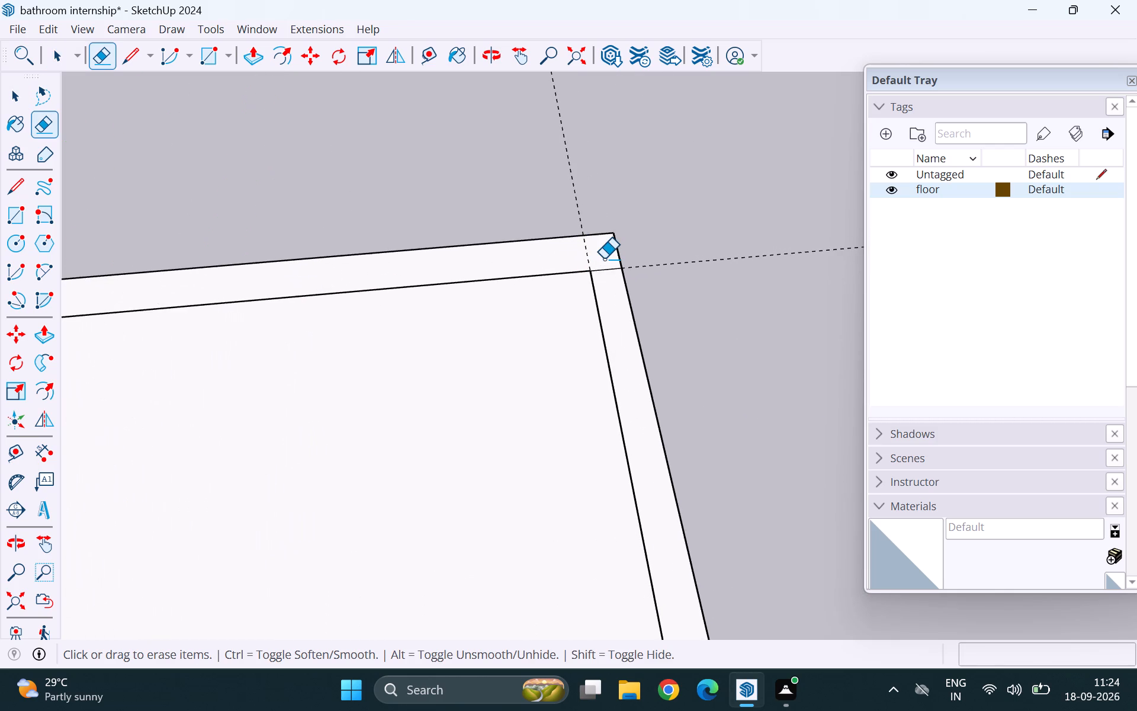
left_click_drag(604, 259, 610, 298)
key("space")
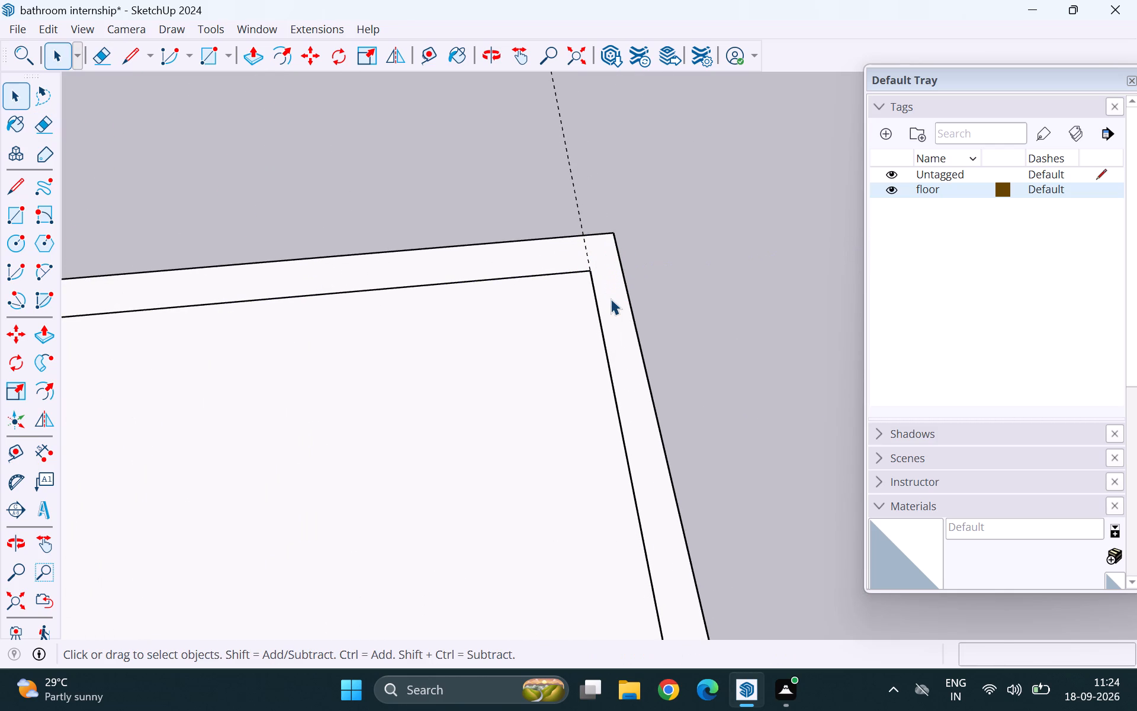
Push/Pull the merged L-shaped wall base up 10'.
key("p")
left_click(624, 336)
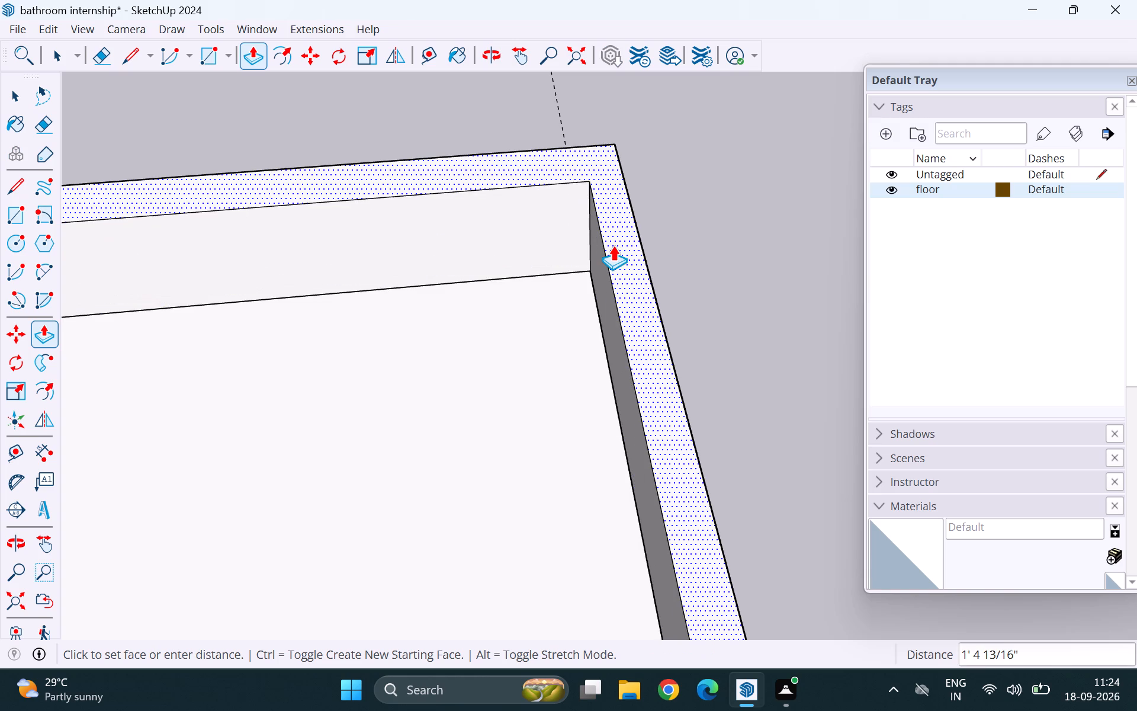
type("10")
key("apostrophe")
key("Return")
key("space")
Hide the "floor" tag.
scroll(583, 285, "down", 11)
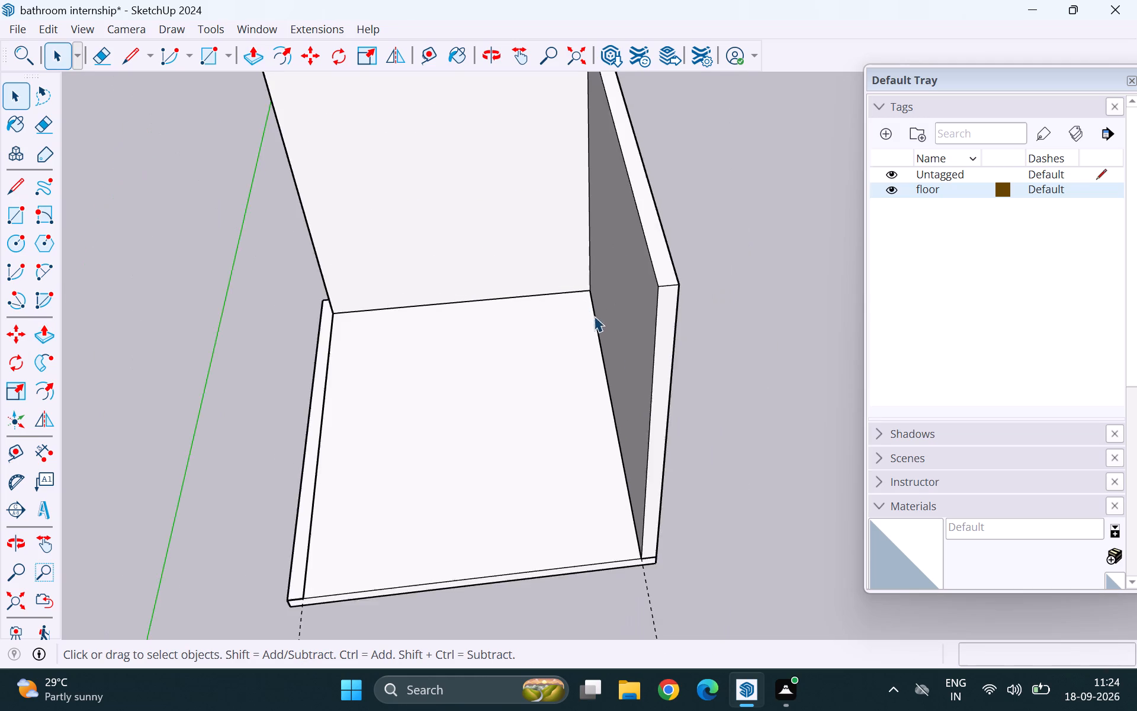
scroll(594, 316, "down", 8)
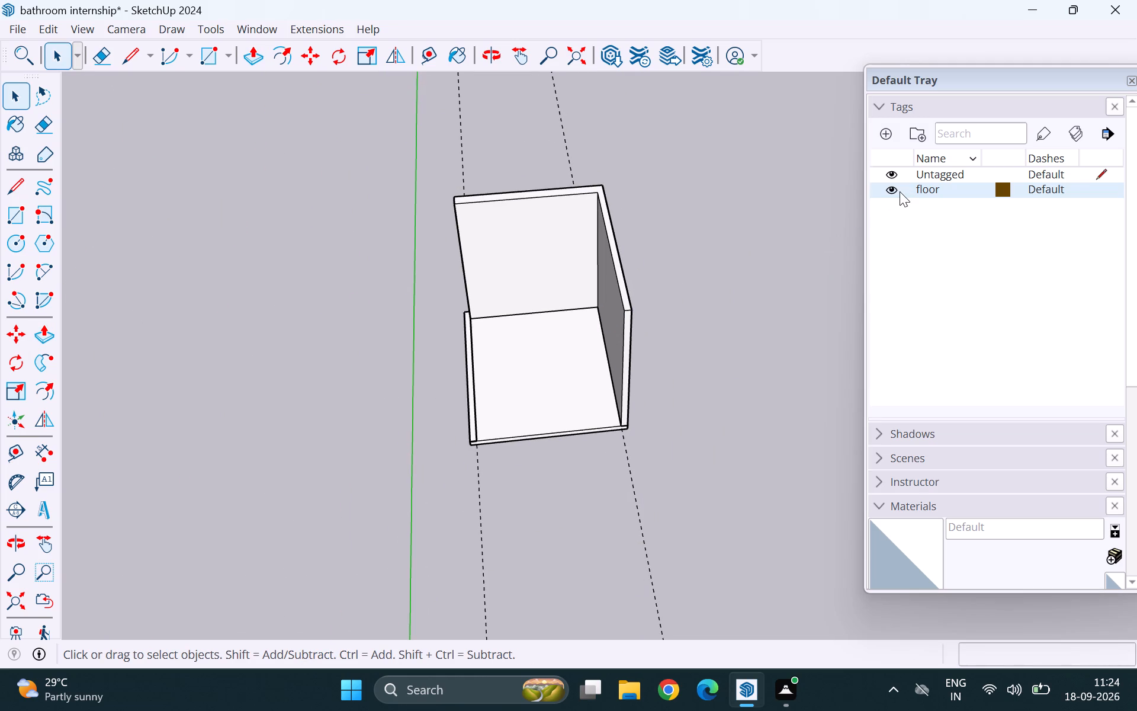
left_click(891, 186)
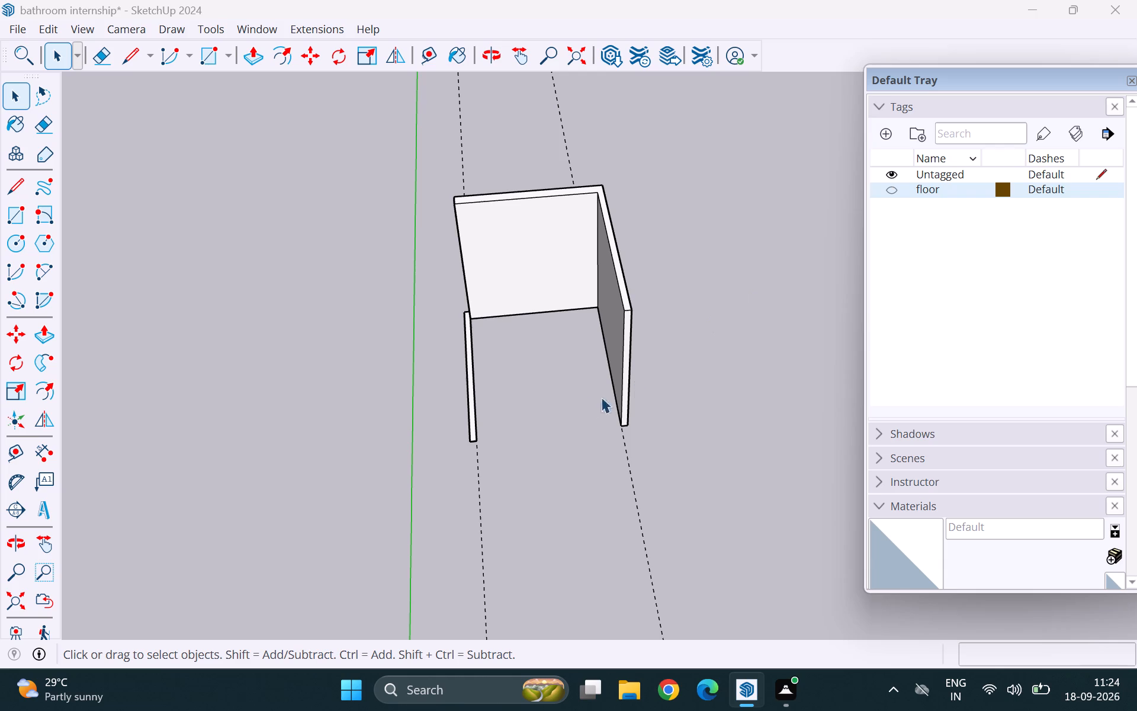
Group the raised L-shaped walls, leaving the flat 5" base strip nearest the green axis out, and check the group's selection.
middle_click_drag(571, 398, 715, 320)
middle_click(729, 310)
triple_click(556, 281)
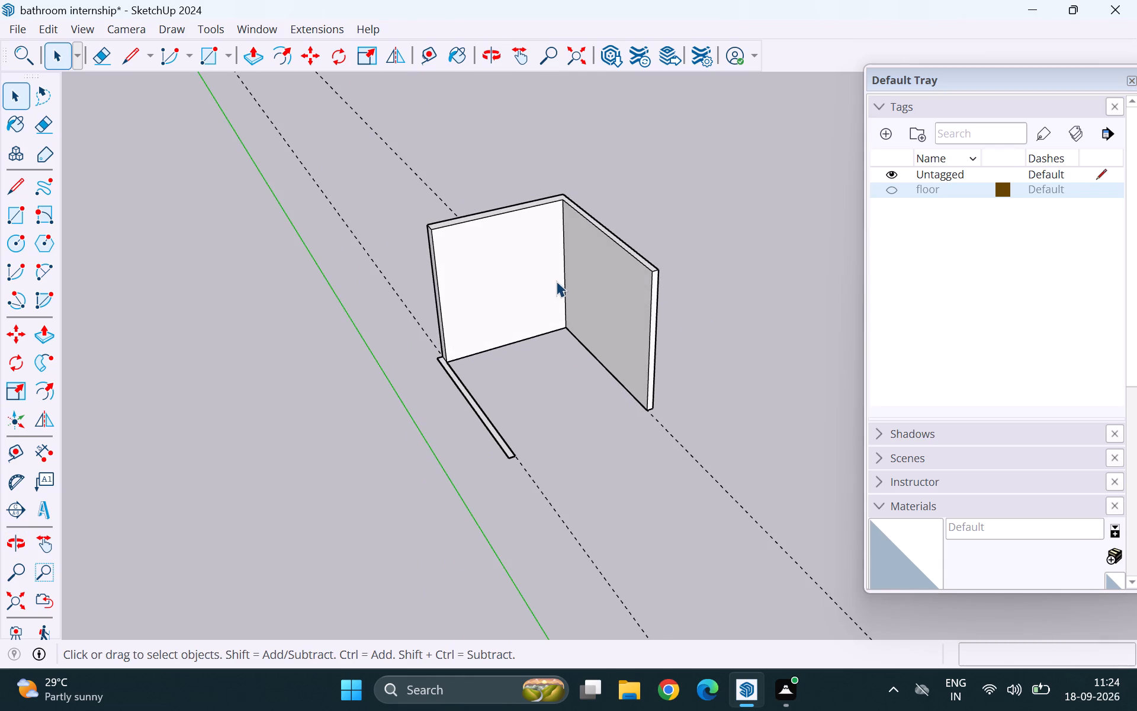
triple_click(556, 281)
triple_click(556, 281)
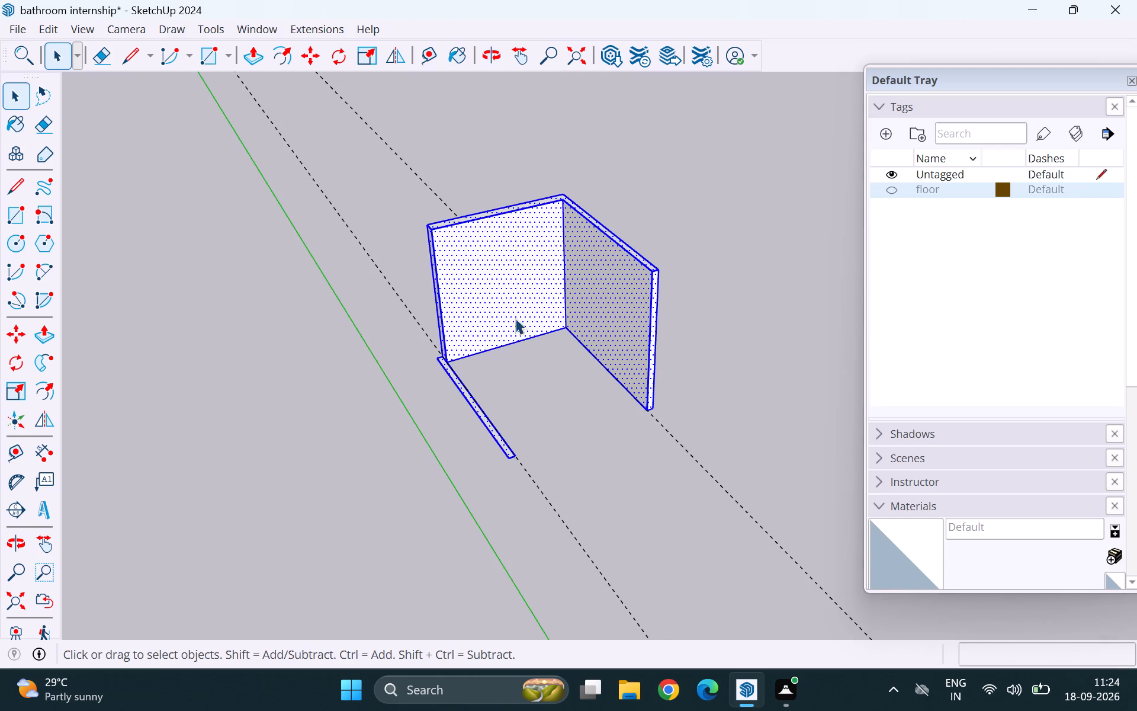
left_click_drag(387, 338, 489, 454, "shift")
left_click_drag(489, 454, 535, 513, "shift")
middle_click_drag(432, 350, 541, 350)
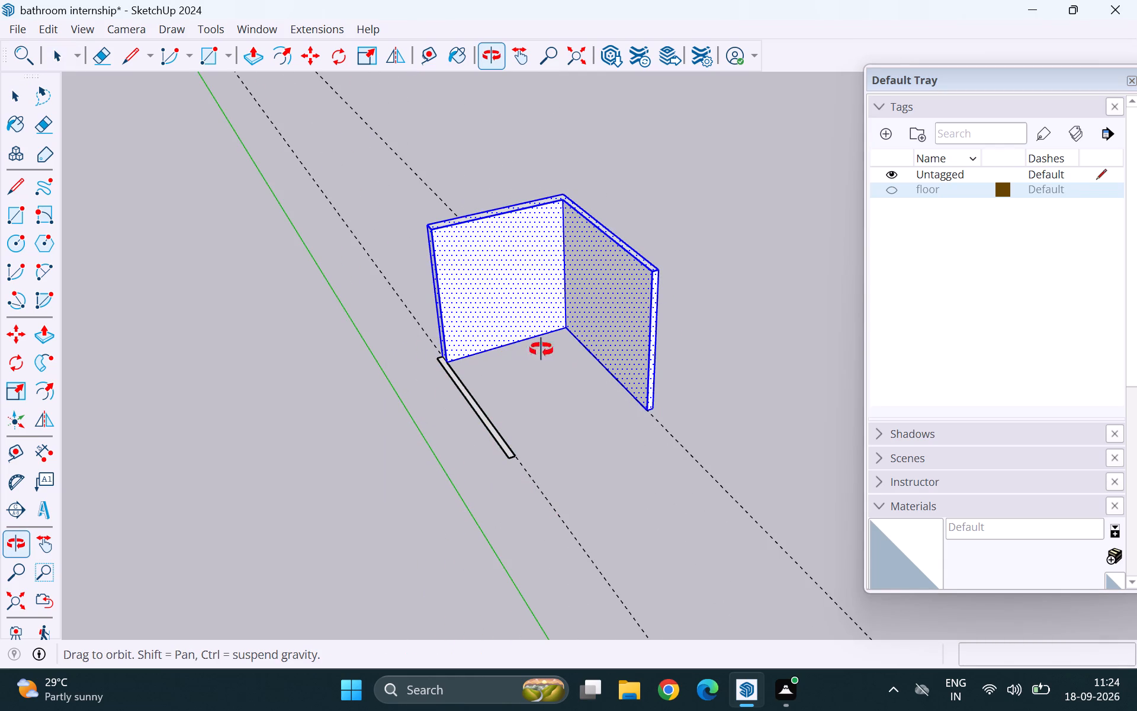
middle_click_drag(541, 350, 343, 419)
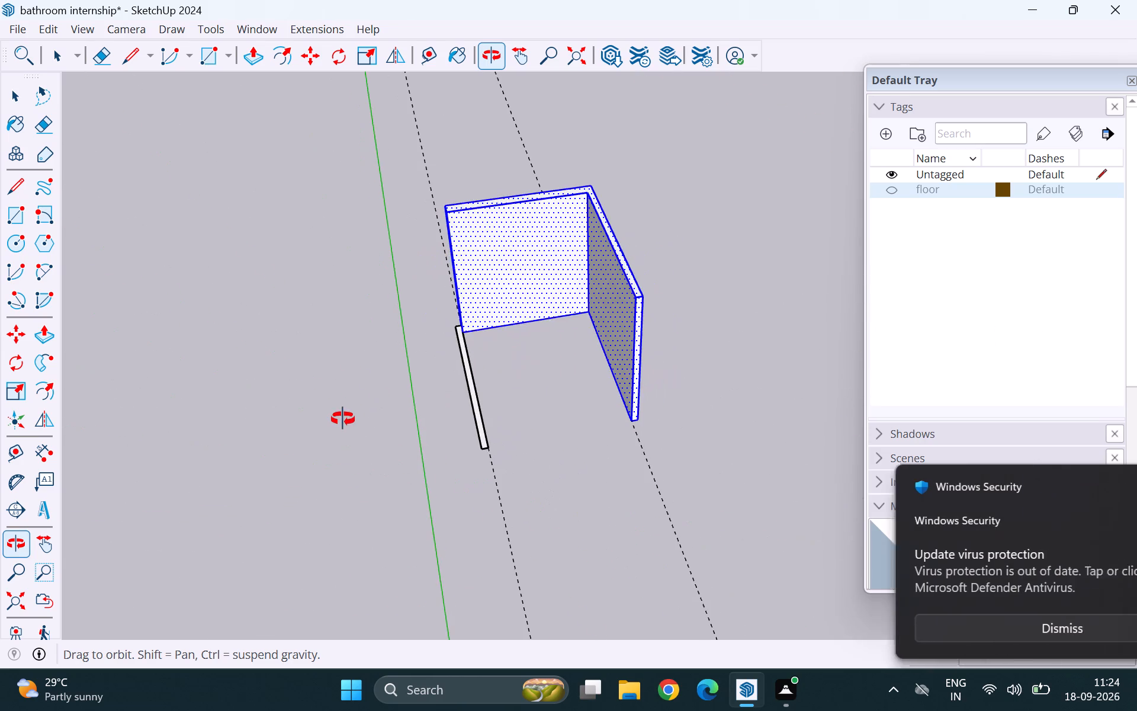
middle_click_drag(343, 419, 342, 419)
middle_click(342, 419)
middle_click(342, 419)
middle_click(342, 418)
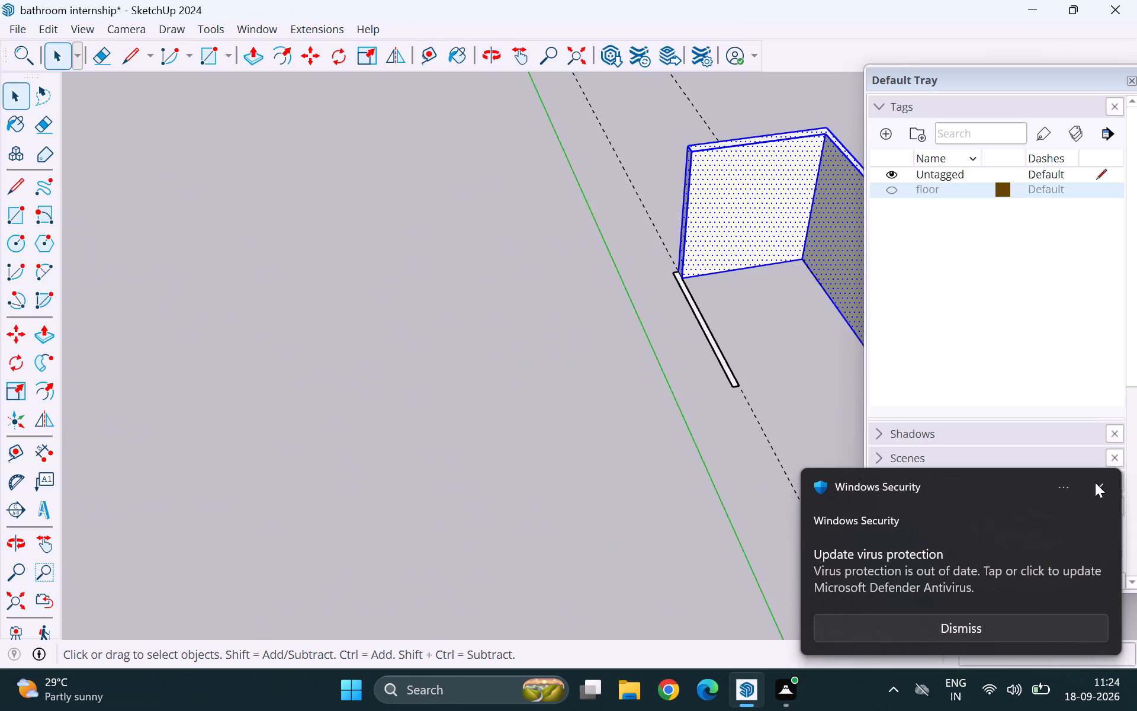
left_click(1095, 482)
scroll(172, 449, "down", 10)
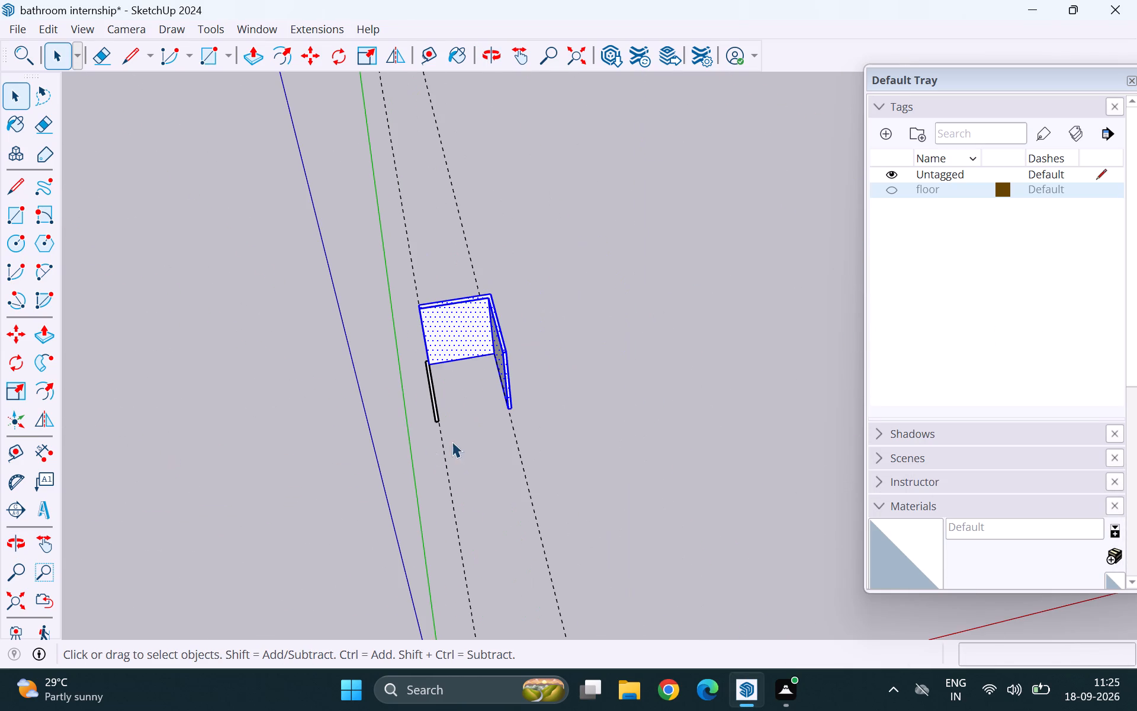
middle_click_drag(456, 435, 467, 378)
scroll(492, 339, "up", 11)
right_click(492, 338)
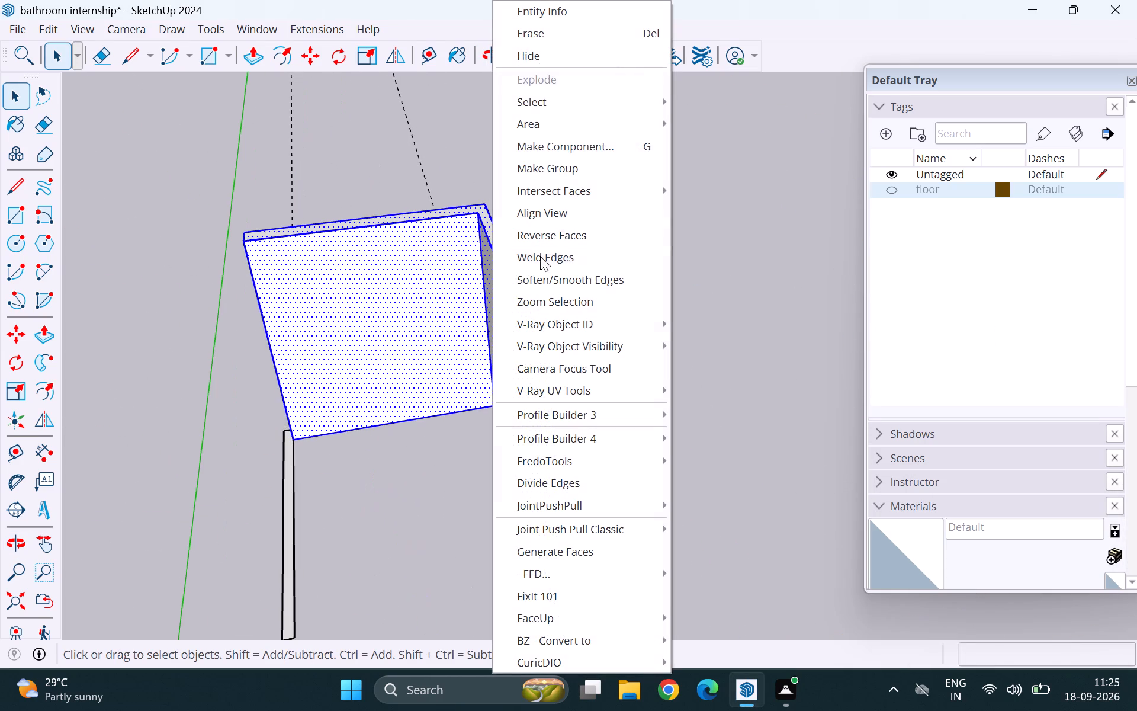
left_click(579, 163)
left_click(647, 261)
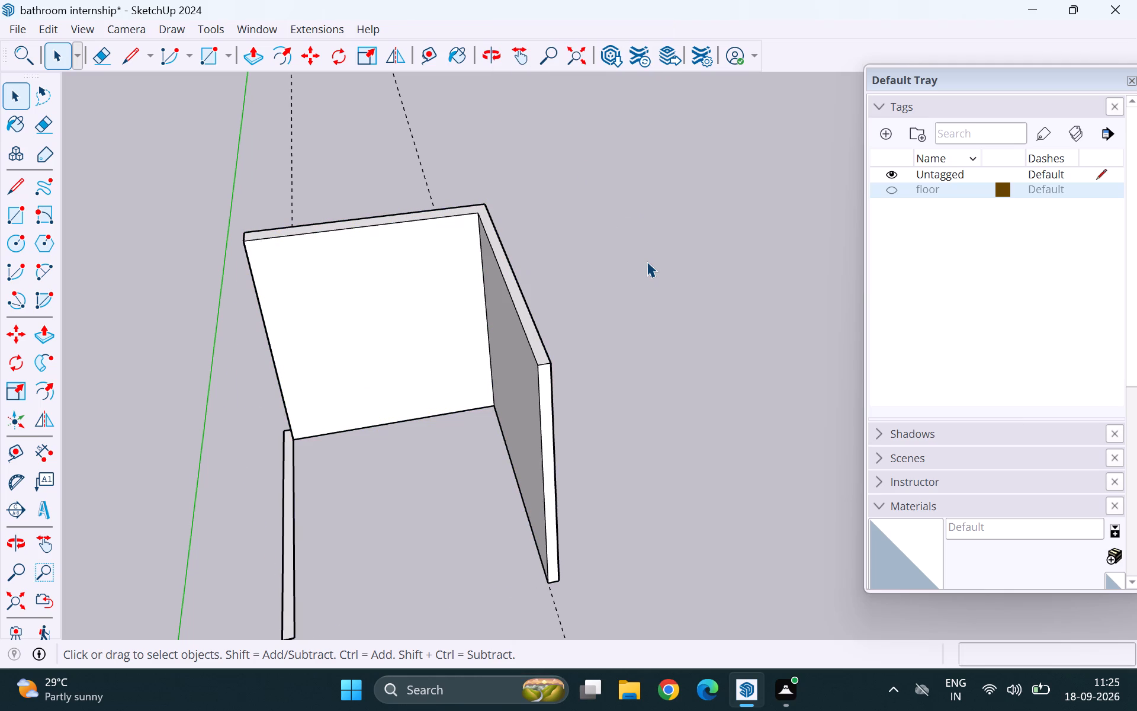
left_click(495, 340)
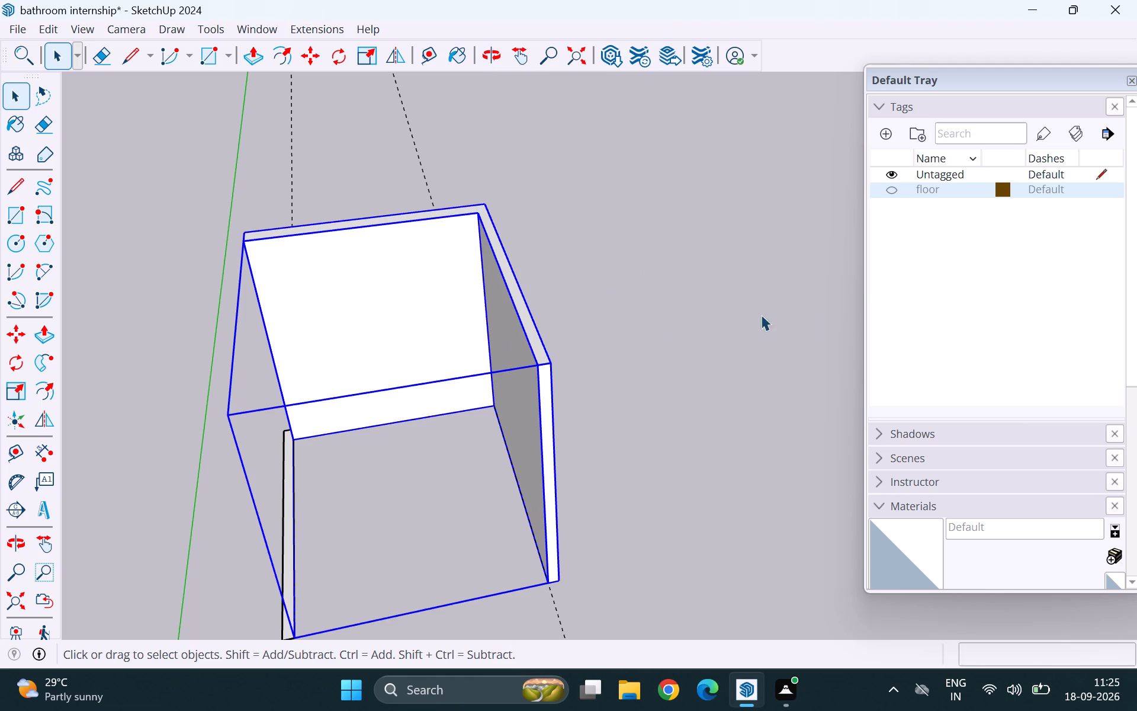
left_click(734, 188)
Create a tag named "wall 1" and apply it to the L-shaped wall group.
left_click(886, 136)
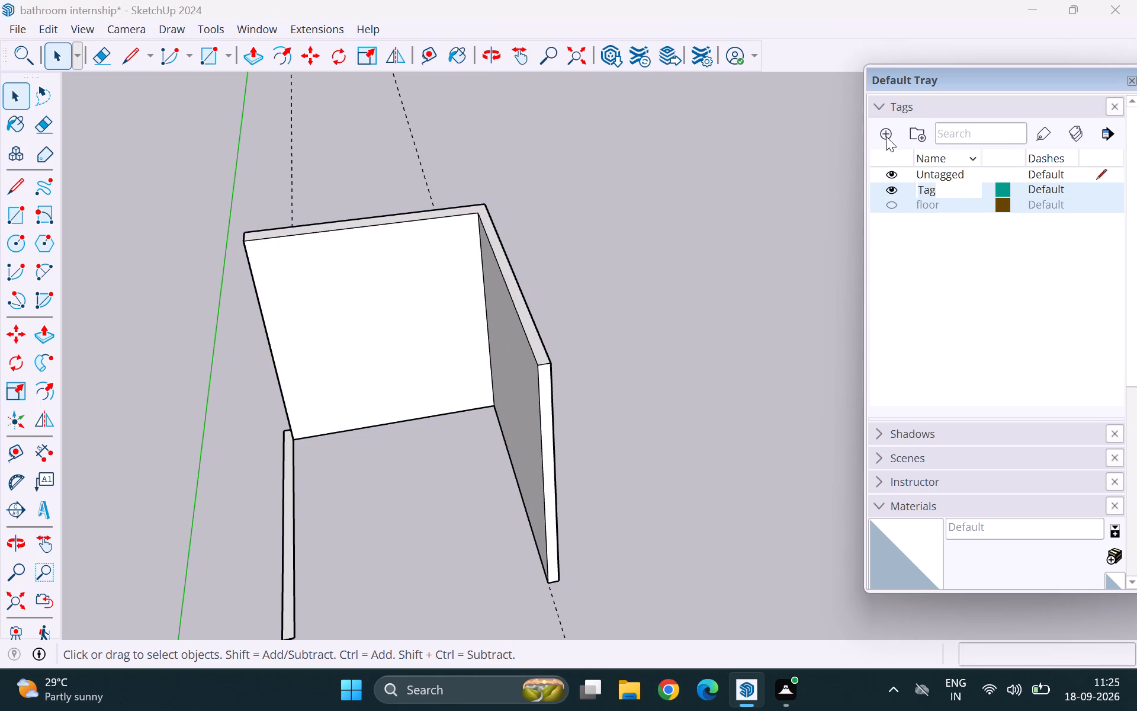
key("BackSpace")
type("wall 1")
key("Return")
left_click(954, 185)
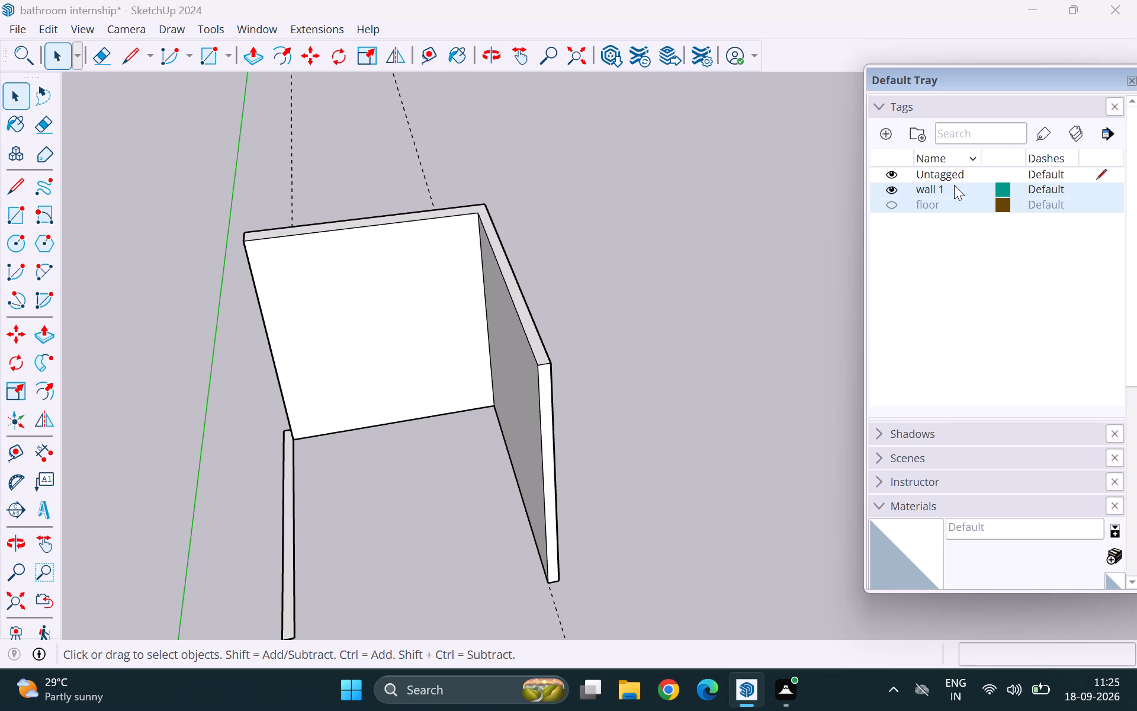
left_click(1043, 138)
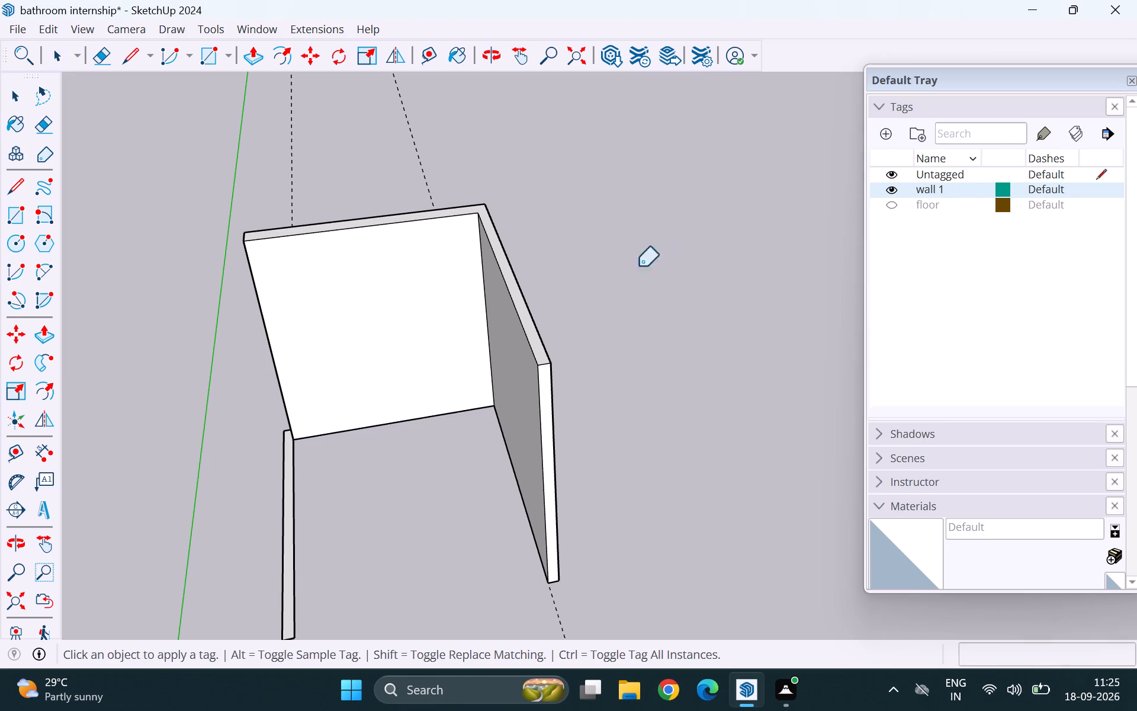
left_click(438, 296)
key("space")
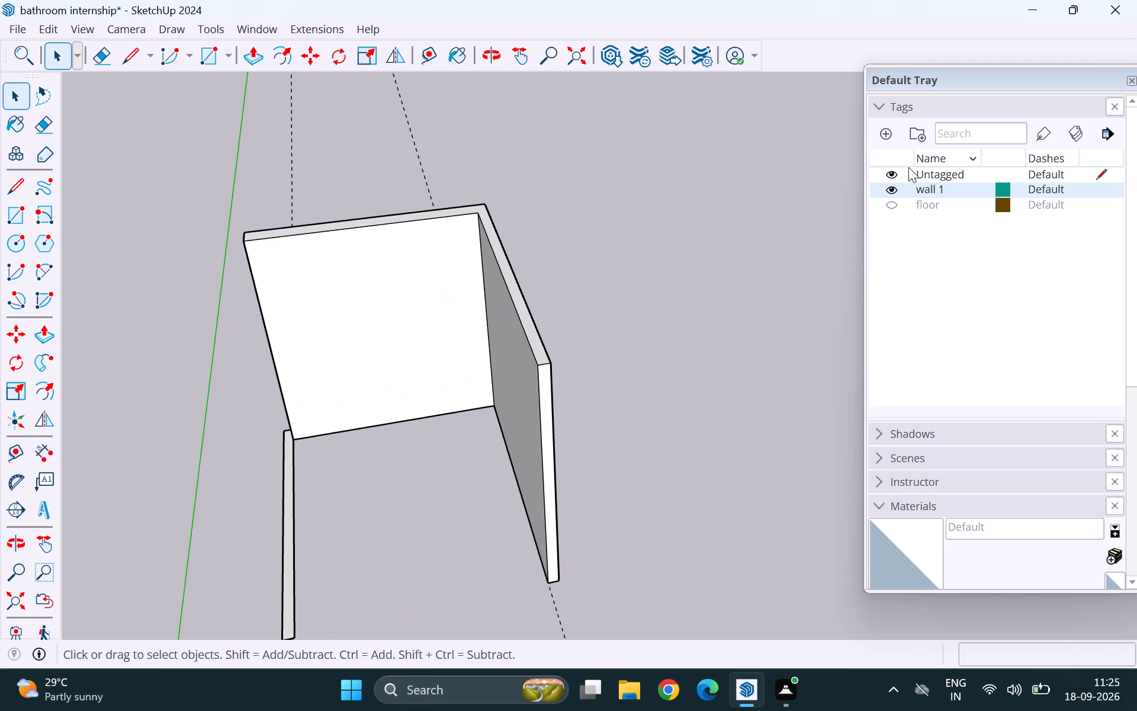
Toggle the "wall 1" tag's visibility off and back on, and show the "floor" tag again.
left_click(894, 189)
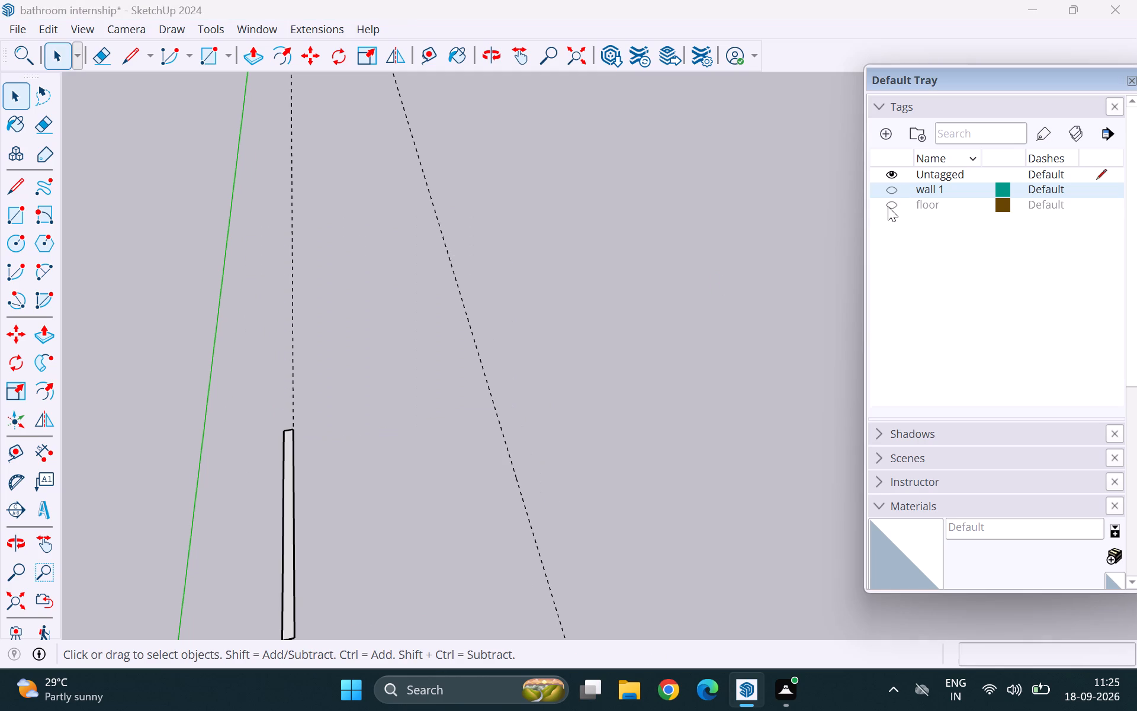
left_click(888, 206)
left_click(892, 185)
Push/Pull the remaining 5" base strip nearest the green axis up by the same 10' as the other walls.
scroll(650, 236, "down", 5)
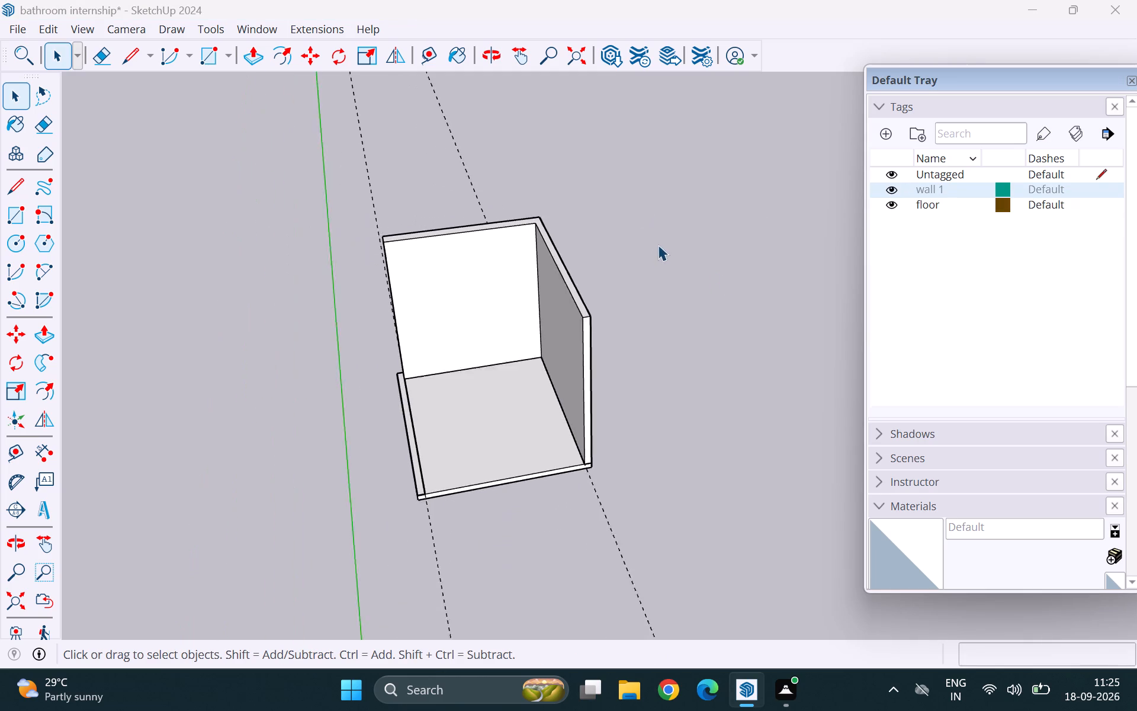
scroll(658, 245, "down", 2)
scroll(444, 421, "up", 11)
key("p")
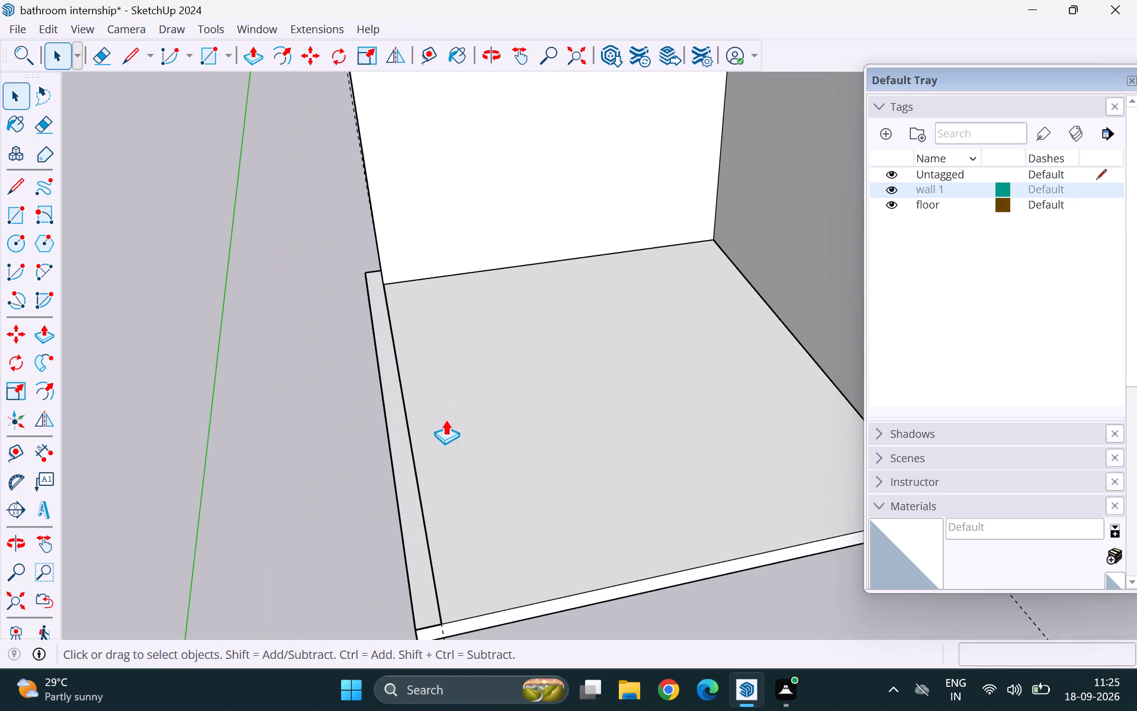
double_click(404, 459)
key("space")
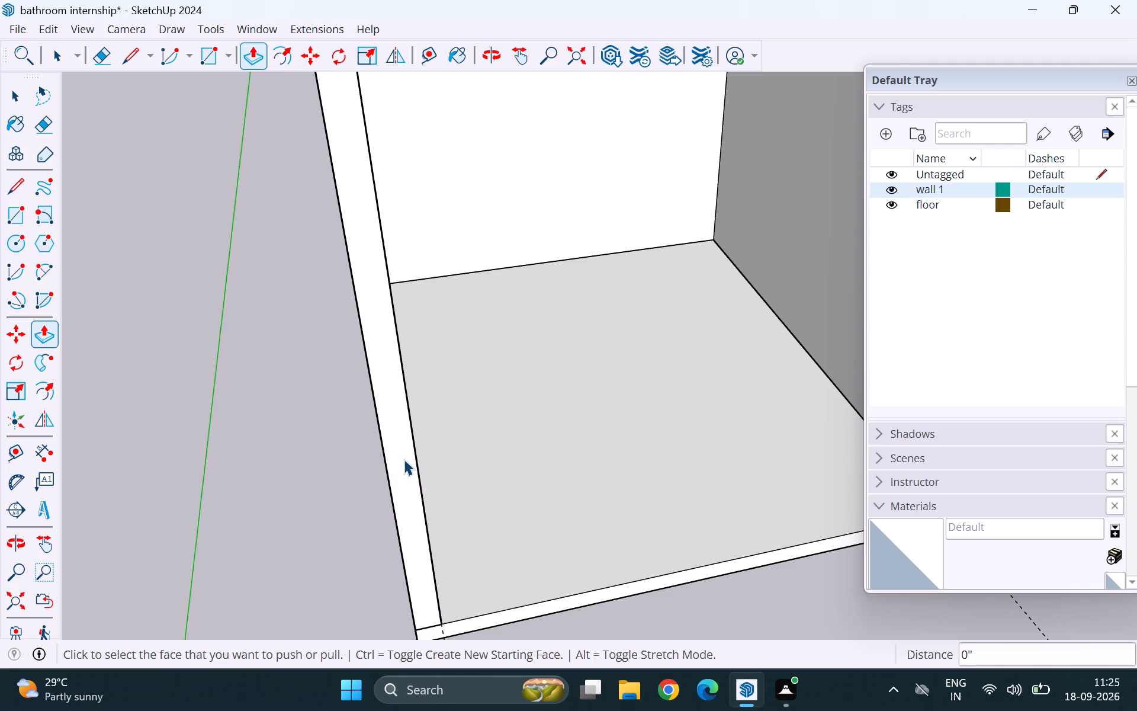
Hide the "floor" and "wall 1" tags to isolate the newly raised 5" wall.
scroll(391, 469, "down", 17)
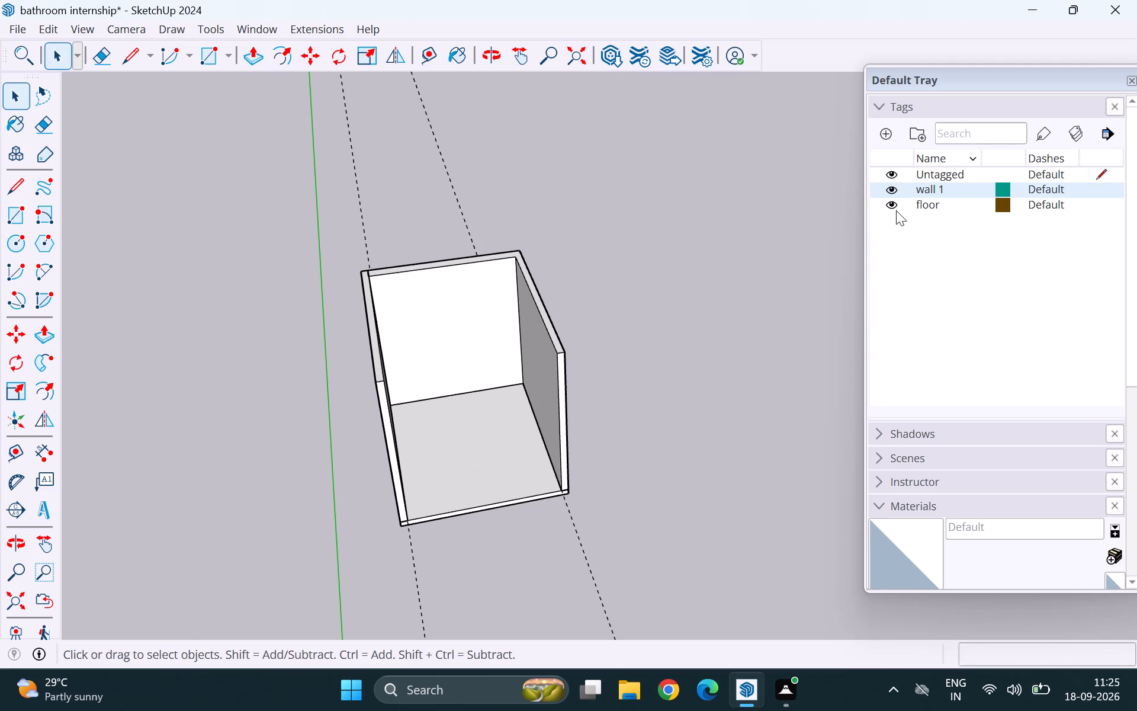
left_click(894, 206)
left_click(891, 187)
Erase the vertical seam line near the far end of the 5" wall's inner face.
middle_click_drag(557, 466, 570, 400)
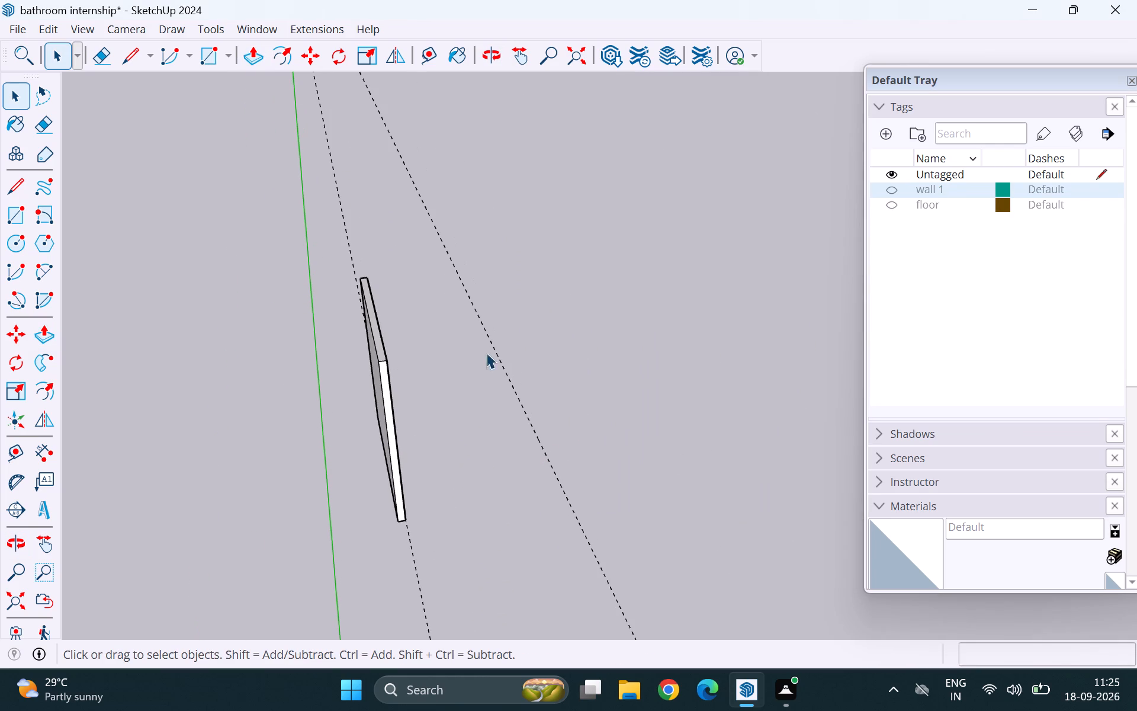
middle_click_drag(670, 425, 313, 390)
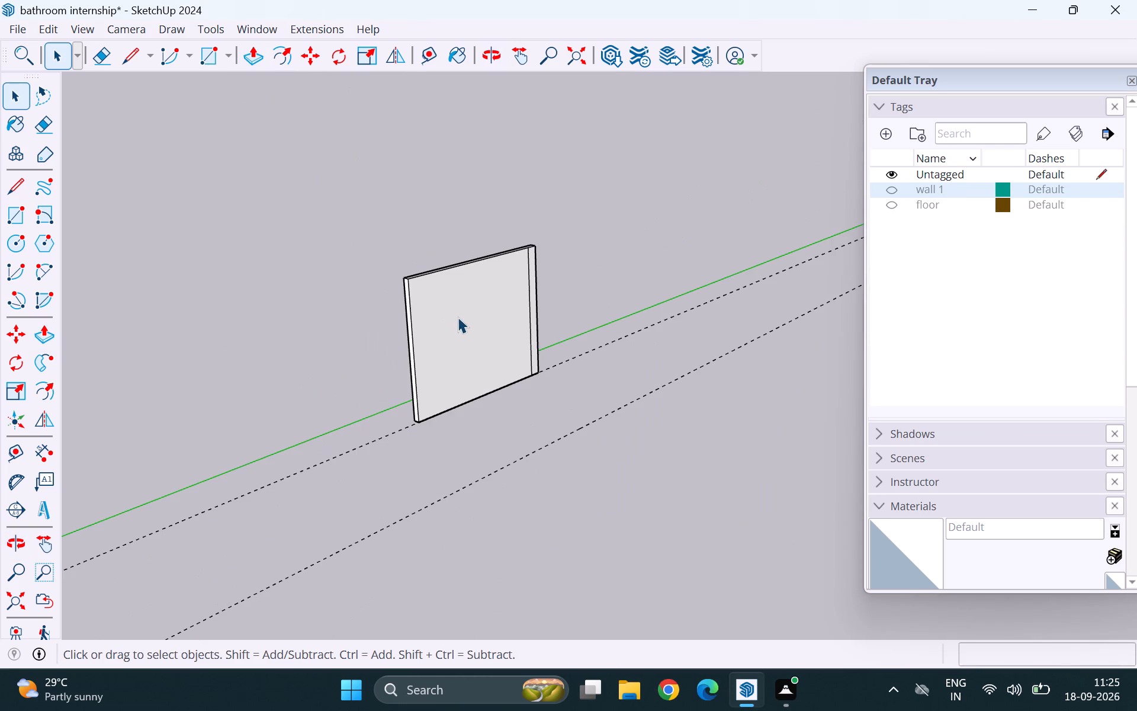
scroll(541, 300, "up", 17)
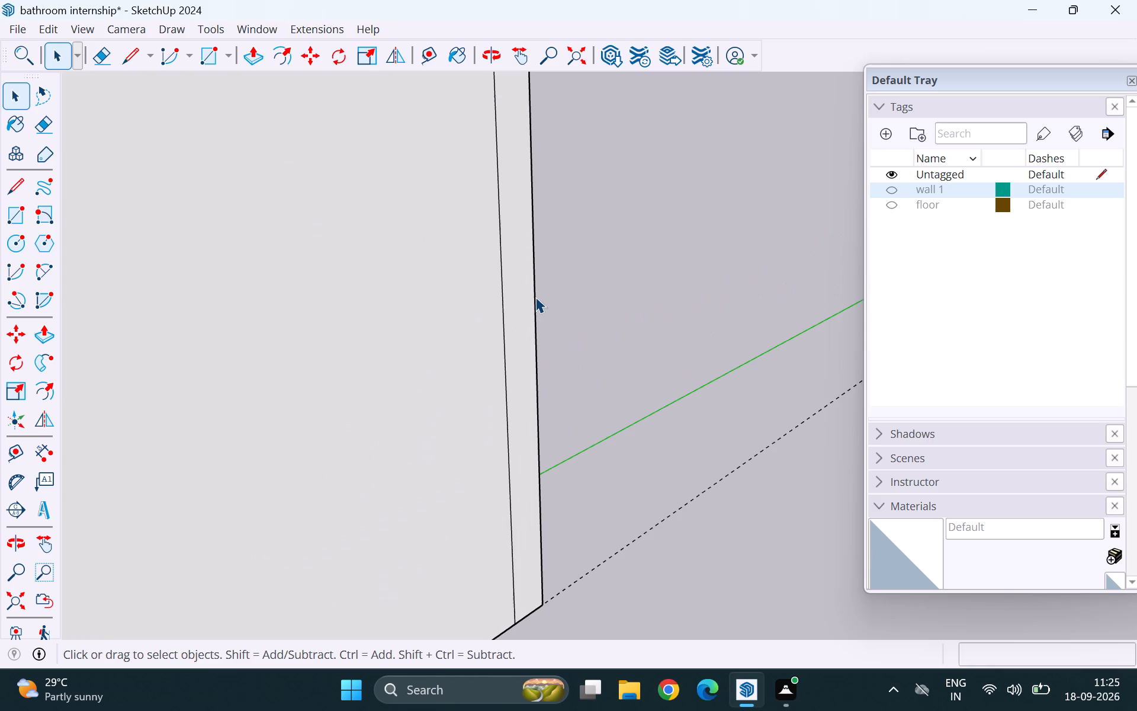
key("e")
left_click_drag(518, 310, 492, 325)
scroll(502, 350, "down", 13)
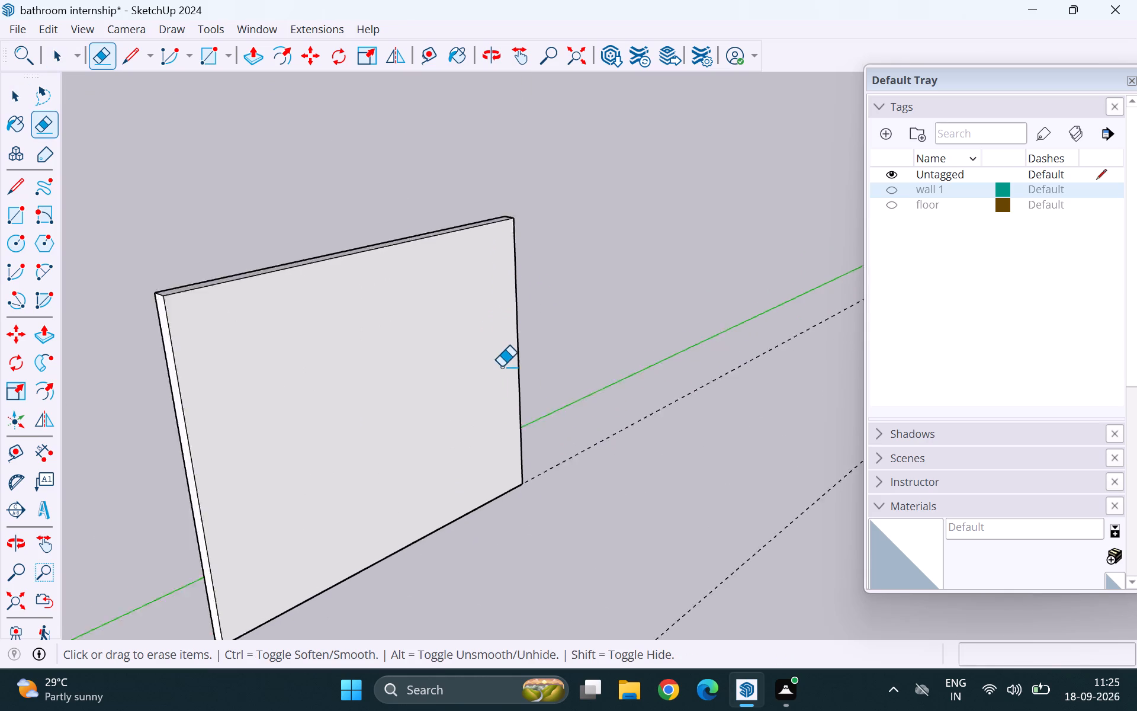
Select all the connected geometry of the 5" wall and make it a group.
key("space")
scroll(561, 323, "down", 5)
triple_click(433, 370)
triple_click(433, 370)
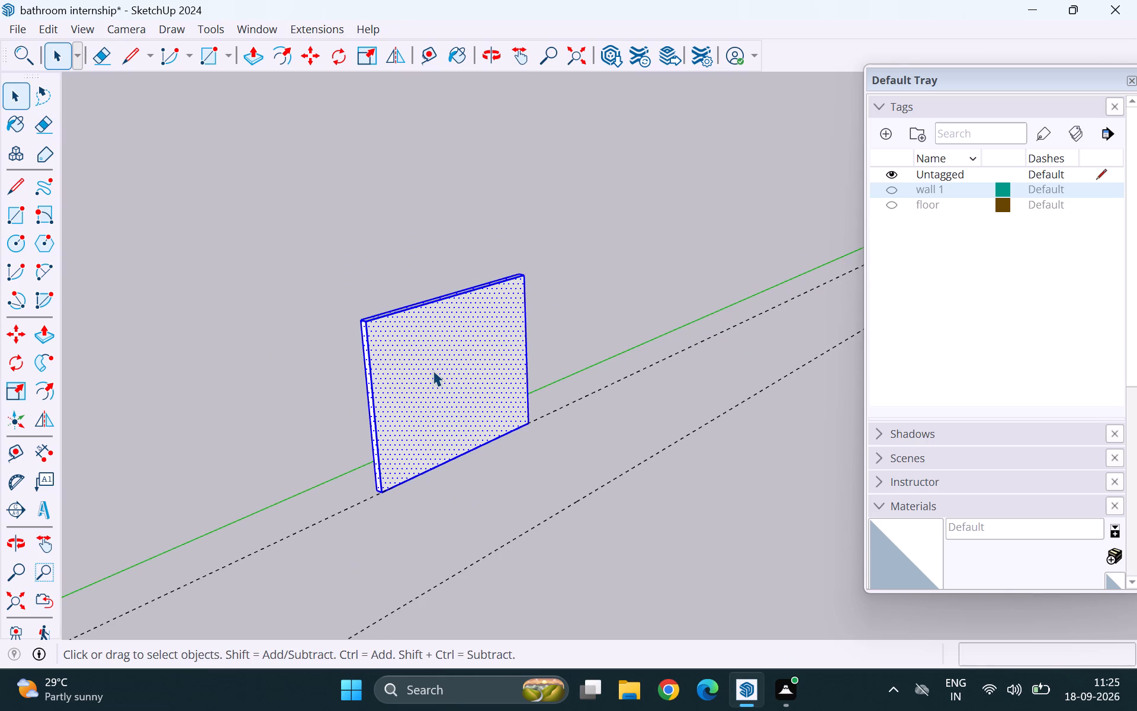
left_click(433, 370)
right_click(433, 370)
left_click(480, 161)
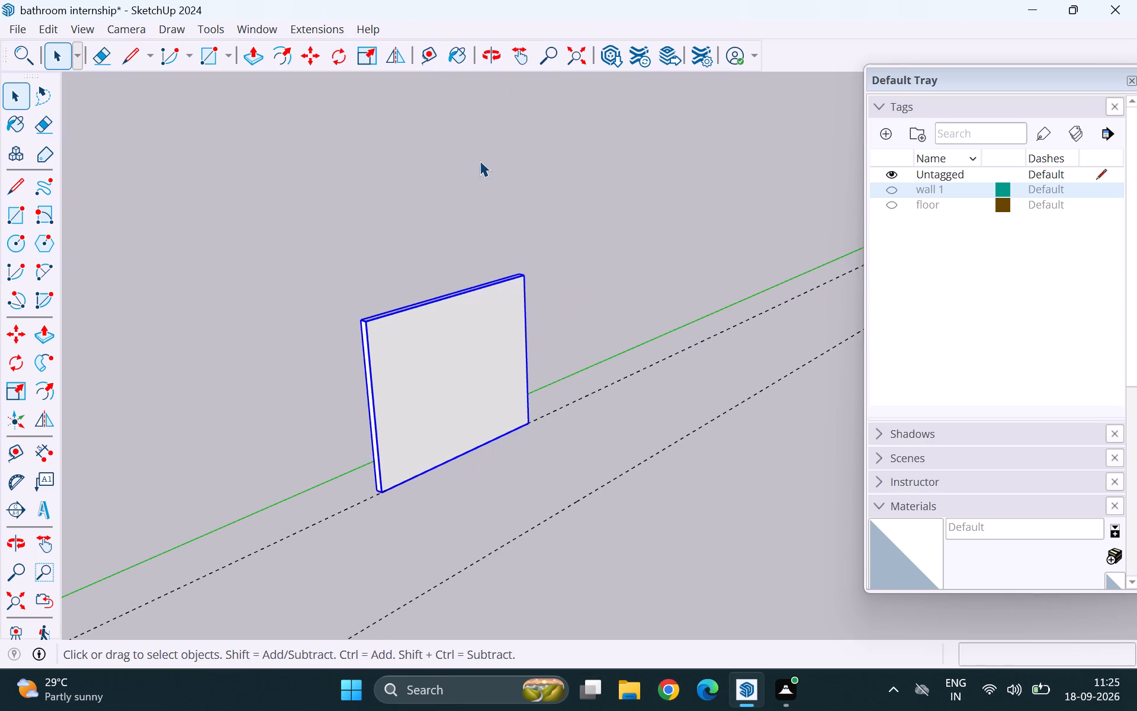
left_click(464, 194)
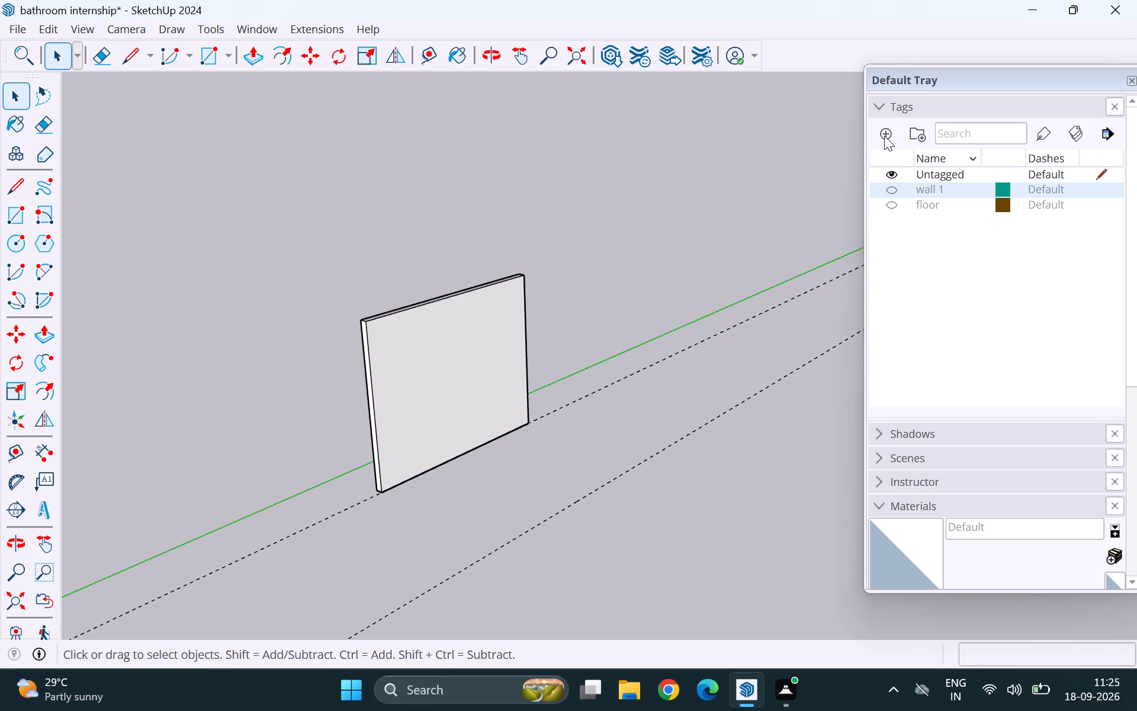
Create a tag named "wall 2" and apply it to the grouped 5" wall.
left_click(884, 136)
key("BackSpace")
type("wall 2")
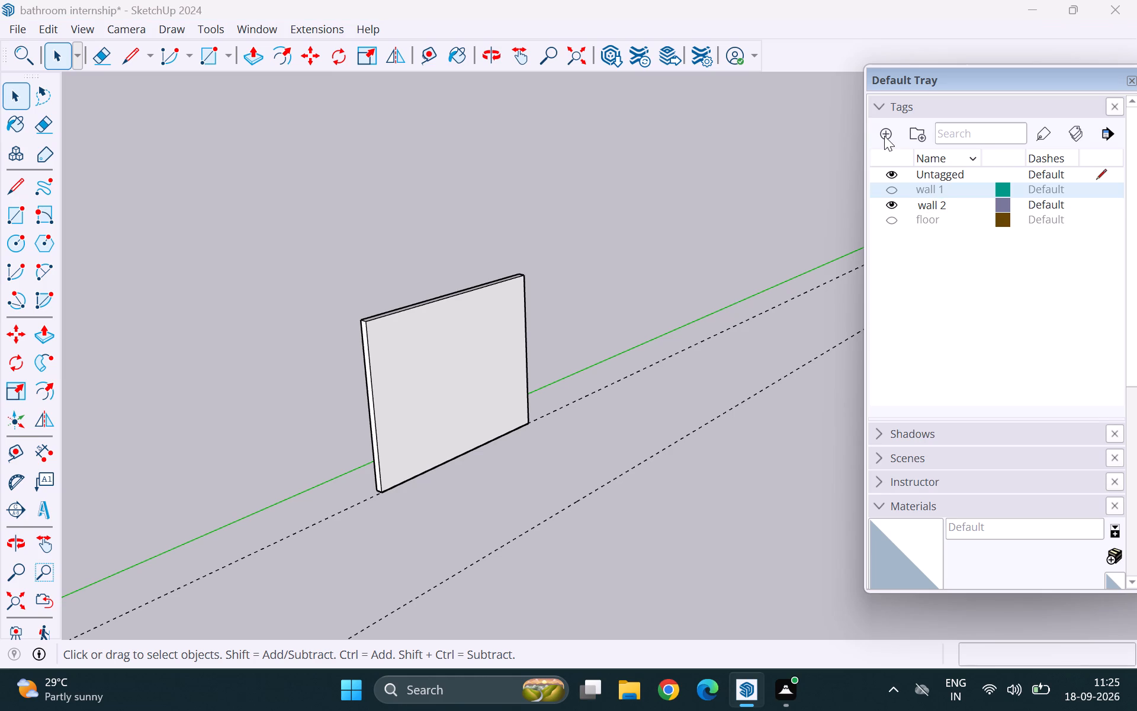
key("Return")
left_click(926, 186)
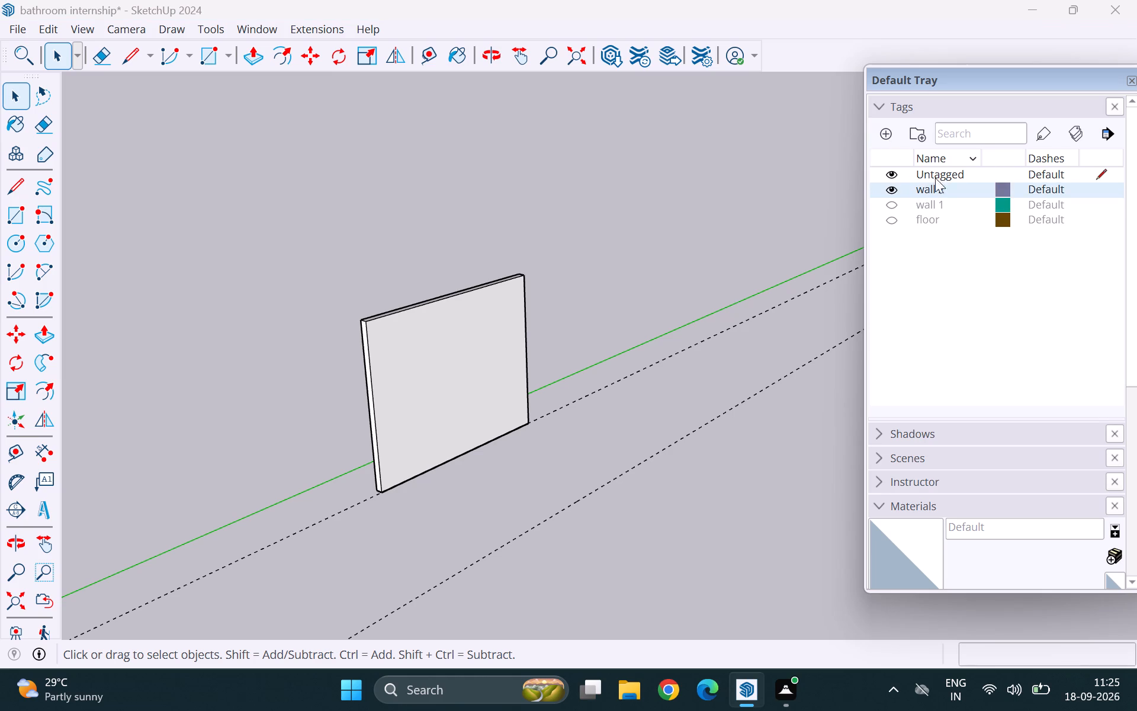
left_click(1041, 138)
left_click(489, 348)
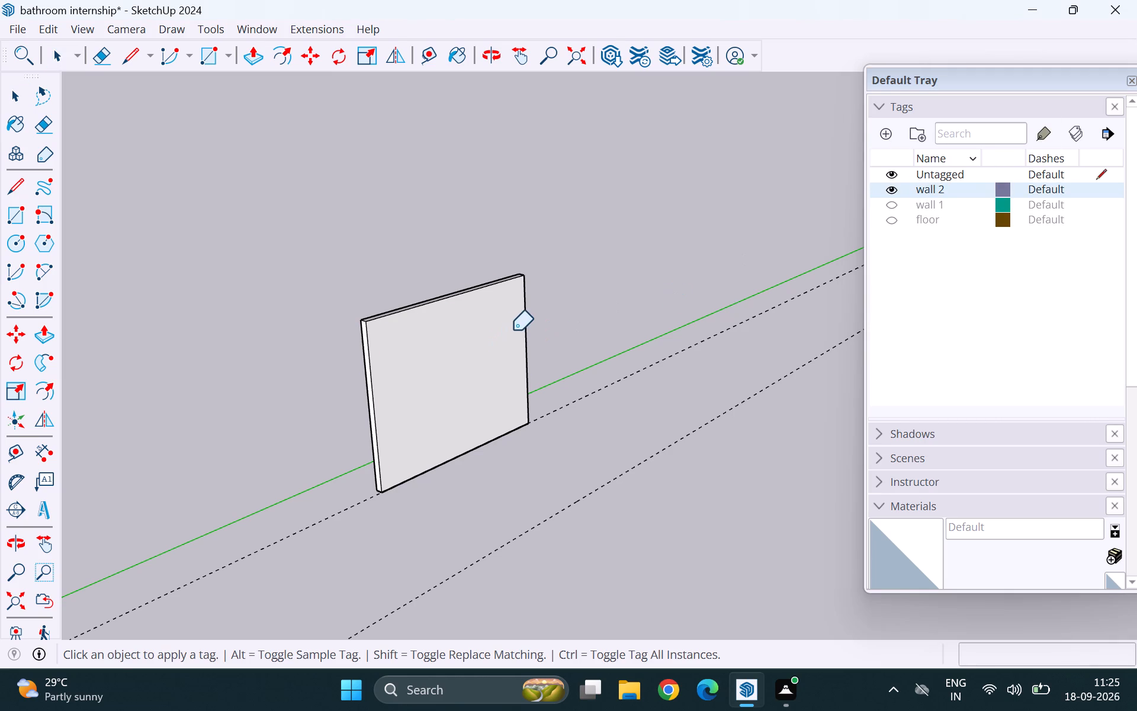
key("space")
Show the "wall 1" and "floor" tags again.
left_click(893, 206)
left_click(893, 217)
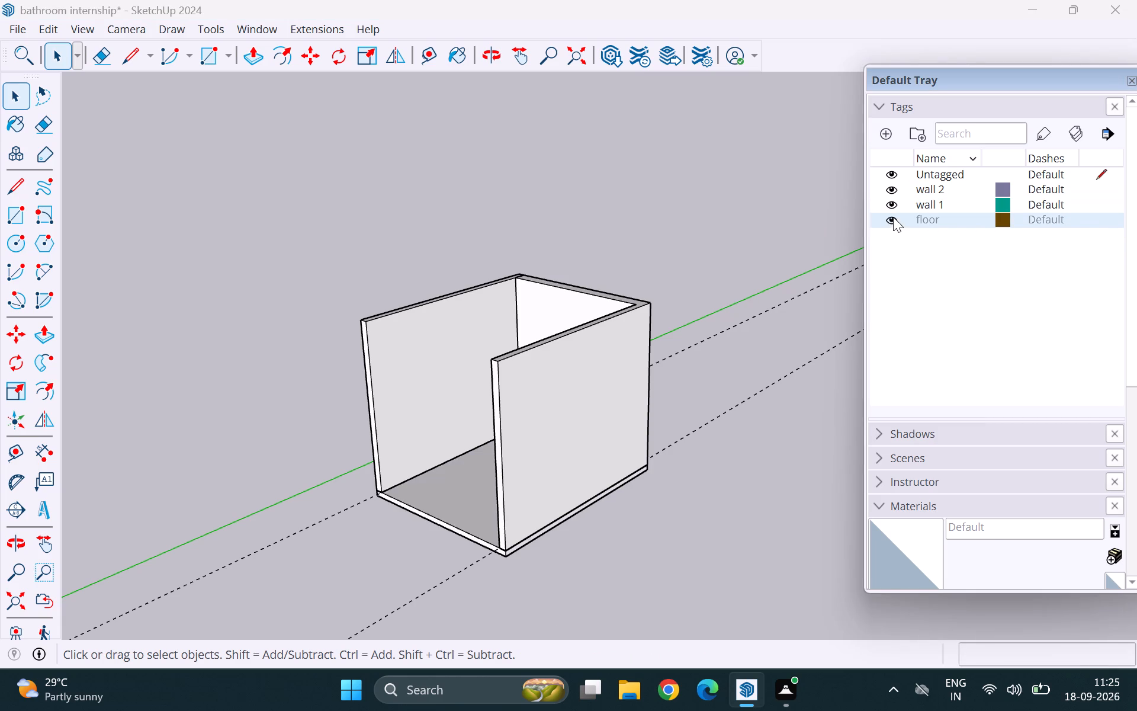
Erase the two dashed guide lines running along the room parallel to the green axis.
scroll(432, 245, "down", 9)
middle_click_drag(435, 298, 647, 372)
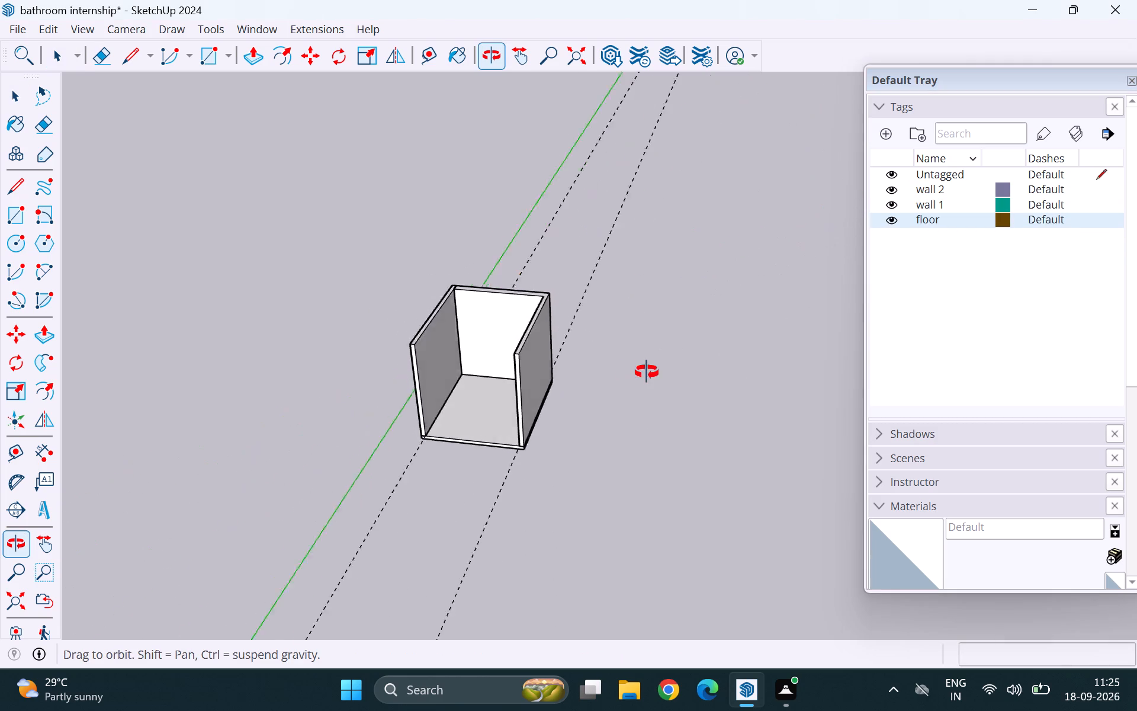
middle_click_drag(647, 372, 648, 372)
key("e")
left_click_drag(636, 294, 500, 228)
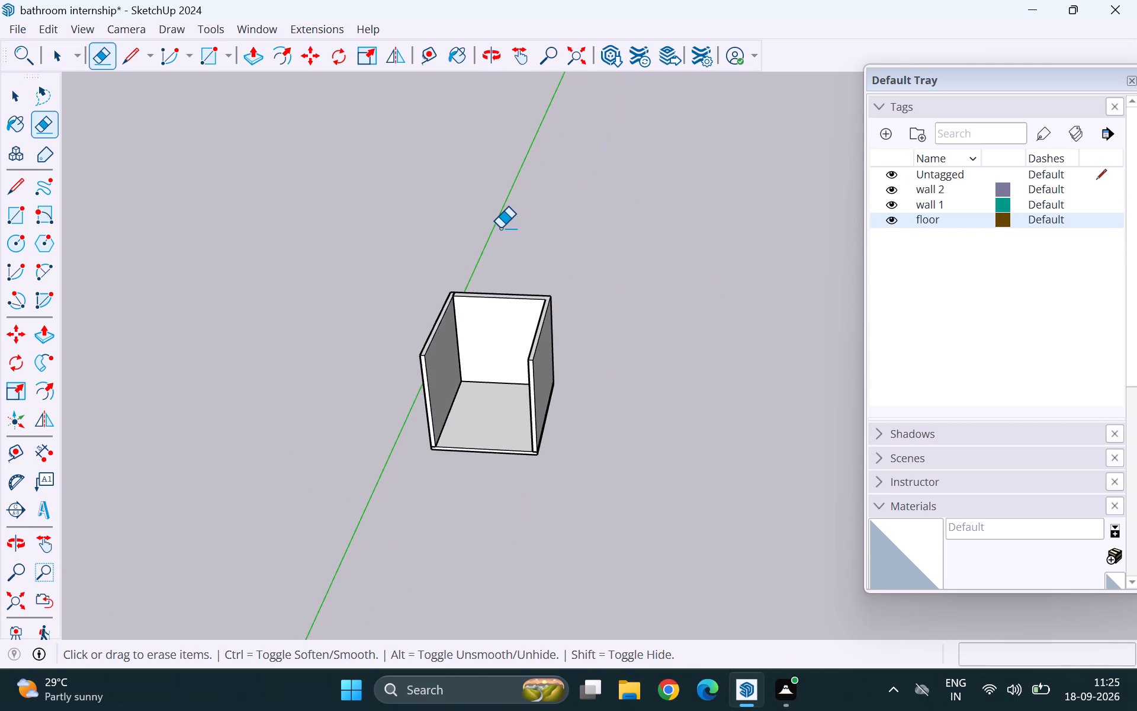
key("space")
Hide the "wall 2" tag to open up the view into the room's interior.
scroll(527, 303, "down", 5)
scroll(471, 392, "up", 12)
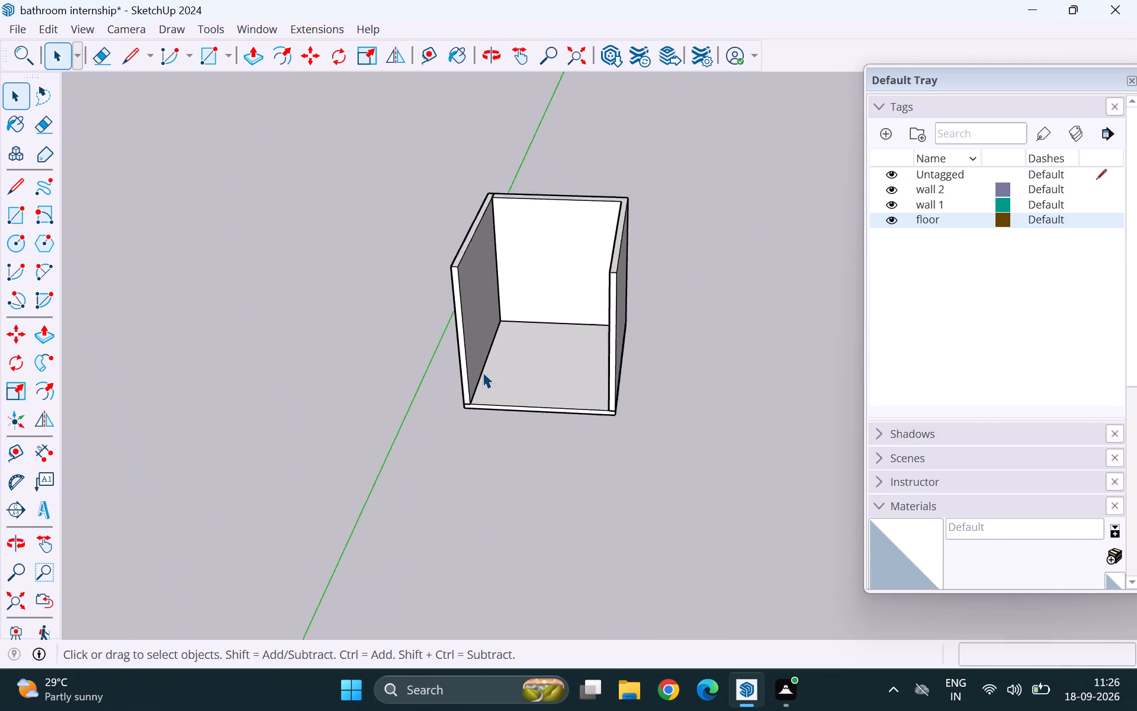
scroll(483, 372, "up", 2)
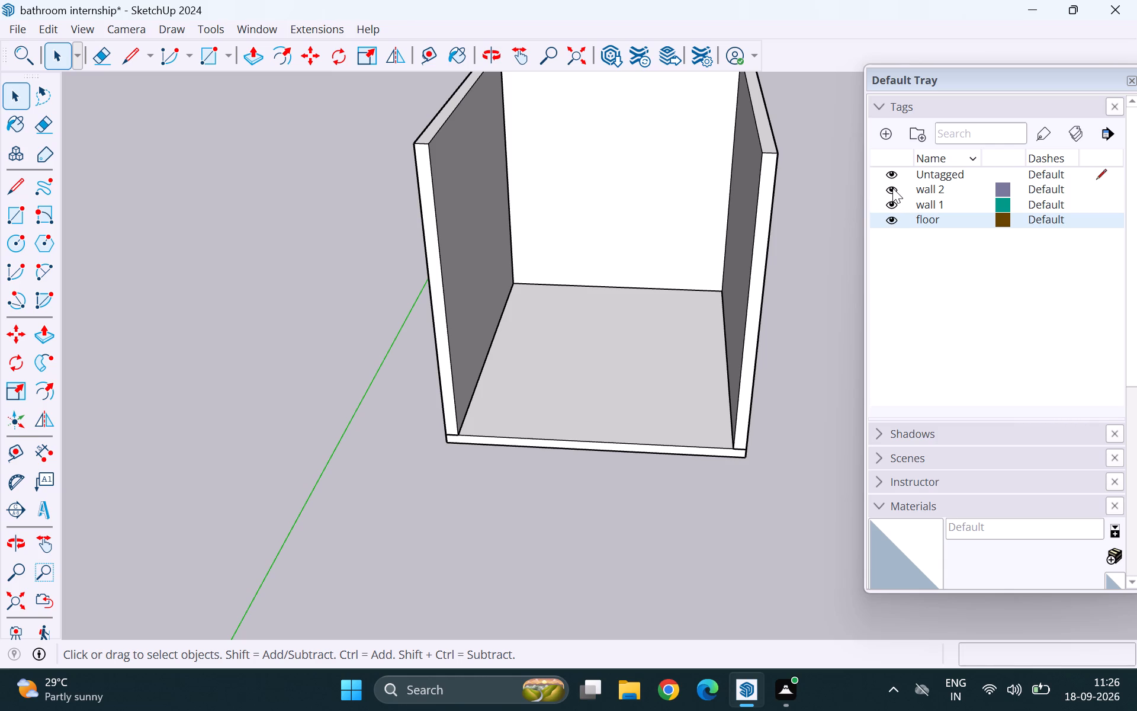
left_click(892, 188)
scroll(614, 329, "down", 5)
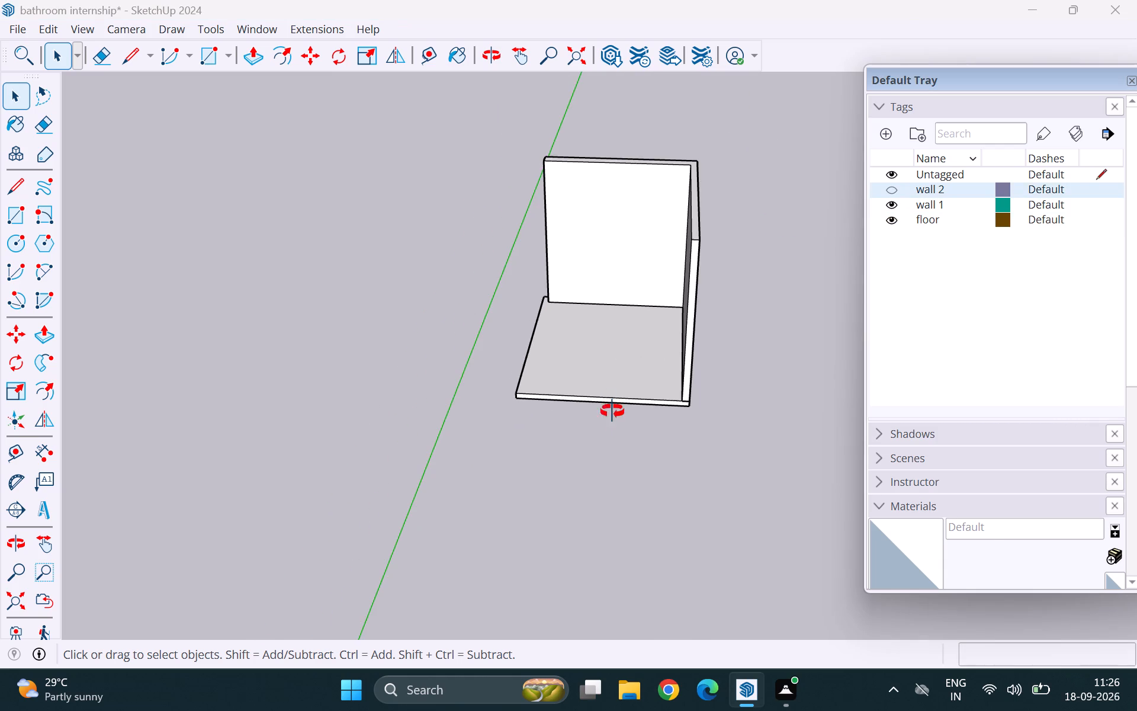
middle_click_drag(612, 411, 707, 354)
scroll(675, 286, "up", 6)
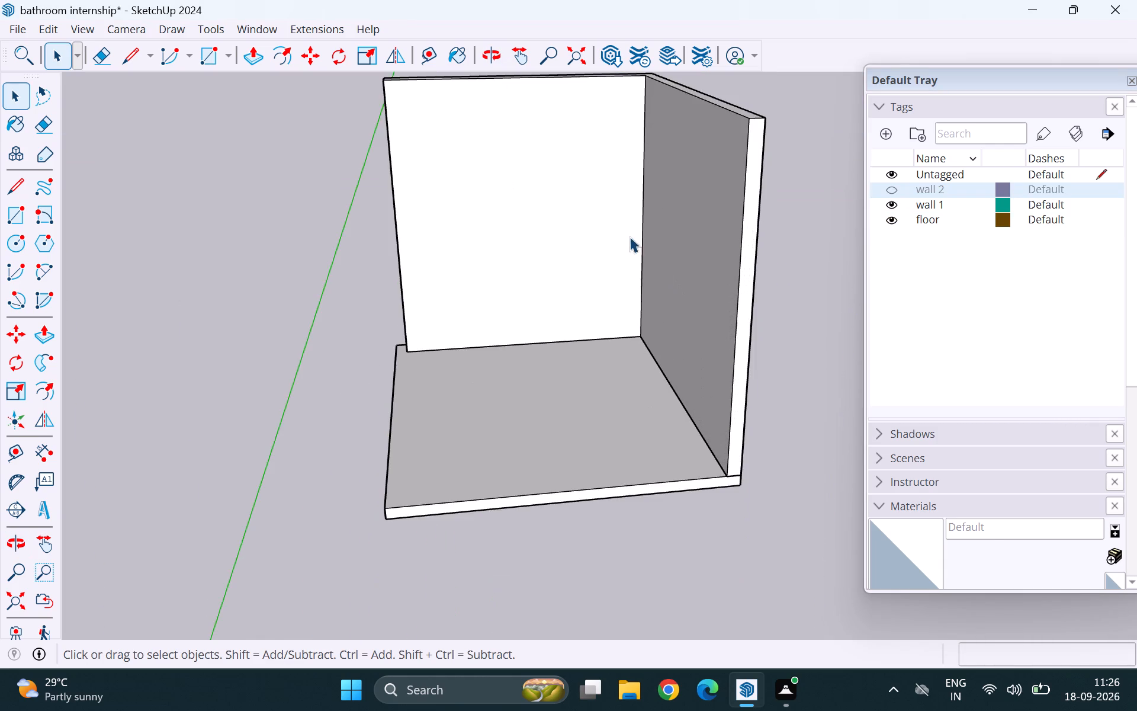
scroll(629, 236, "up", 3)
scroll(504, 362, "down", 6)
middle_click_drag(510, 425, 542, 335)
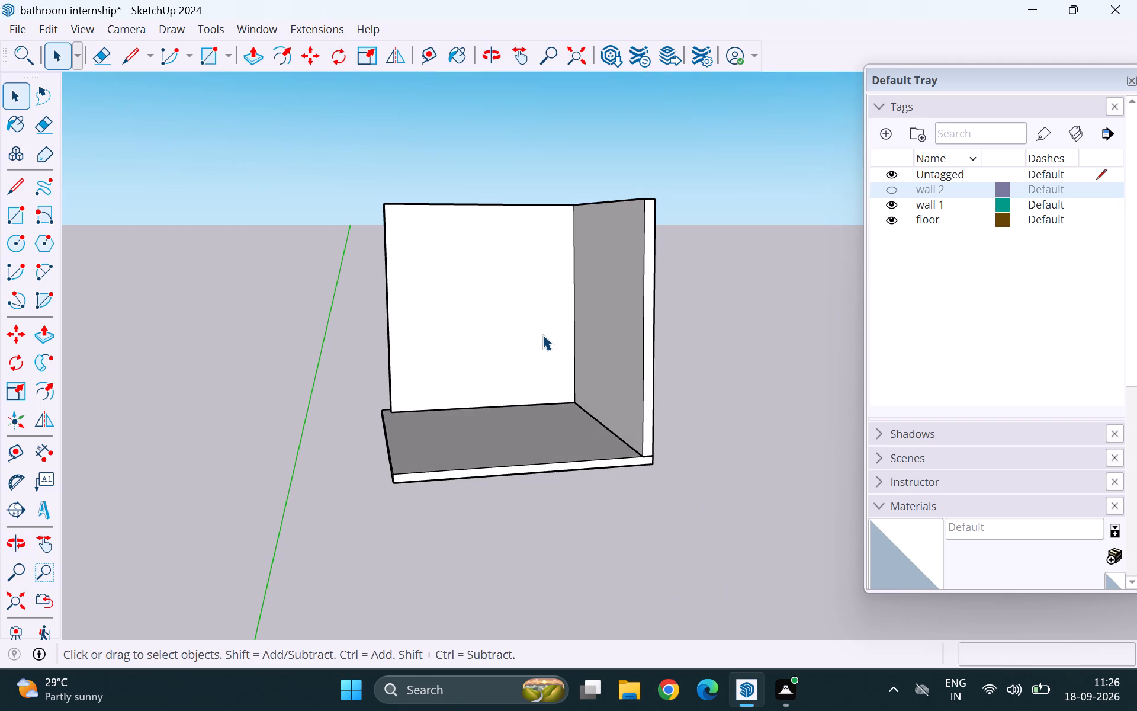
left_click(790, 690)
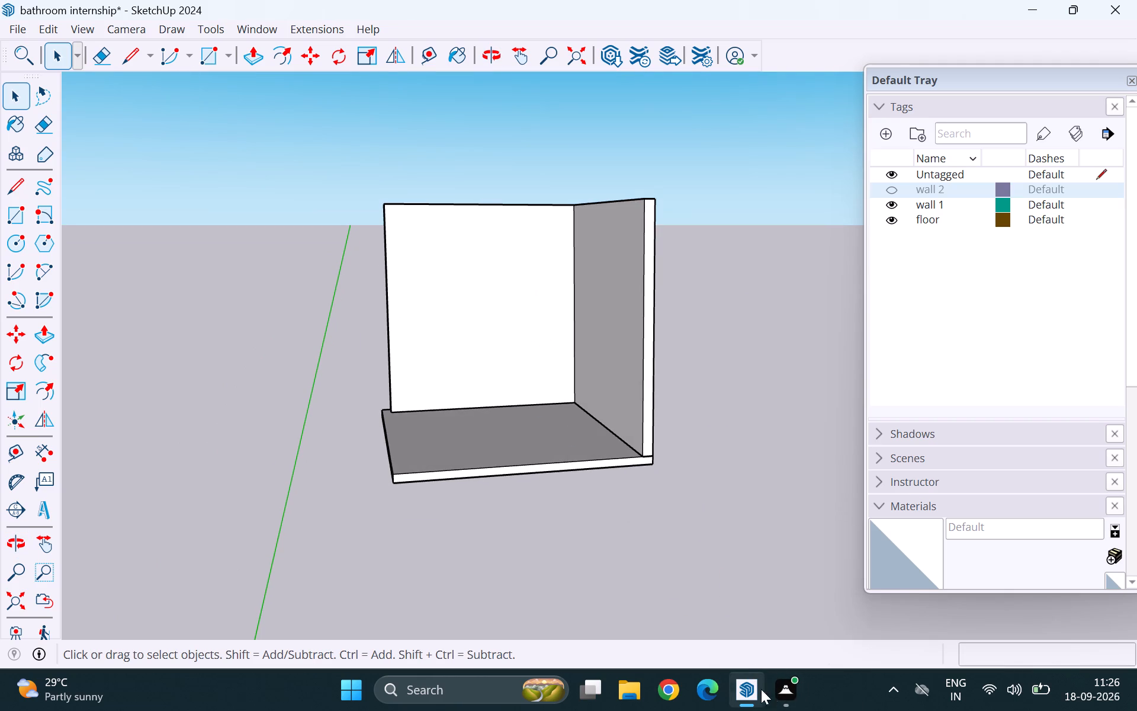
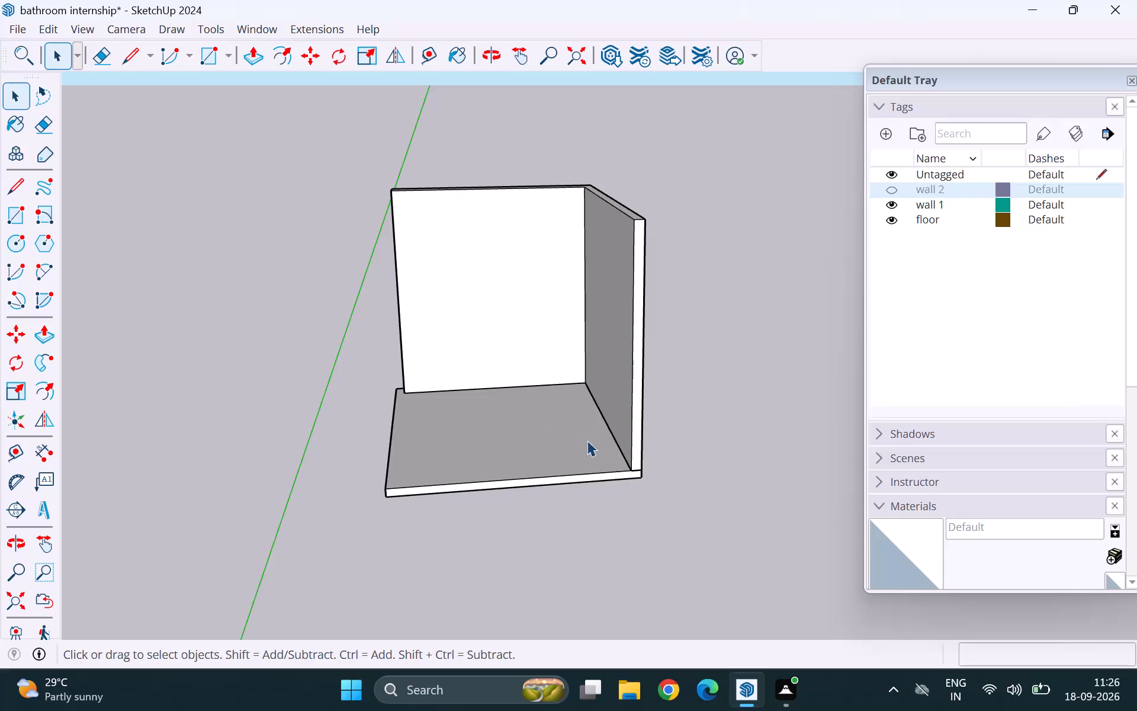
Place a vertical guide 3' in from the back wall's free side edge and a second guide 3' beyond it.
scroll(470, 387, "up", 7)
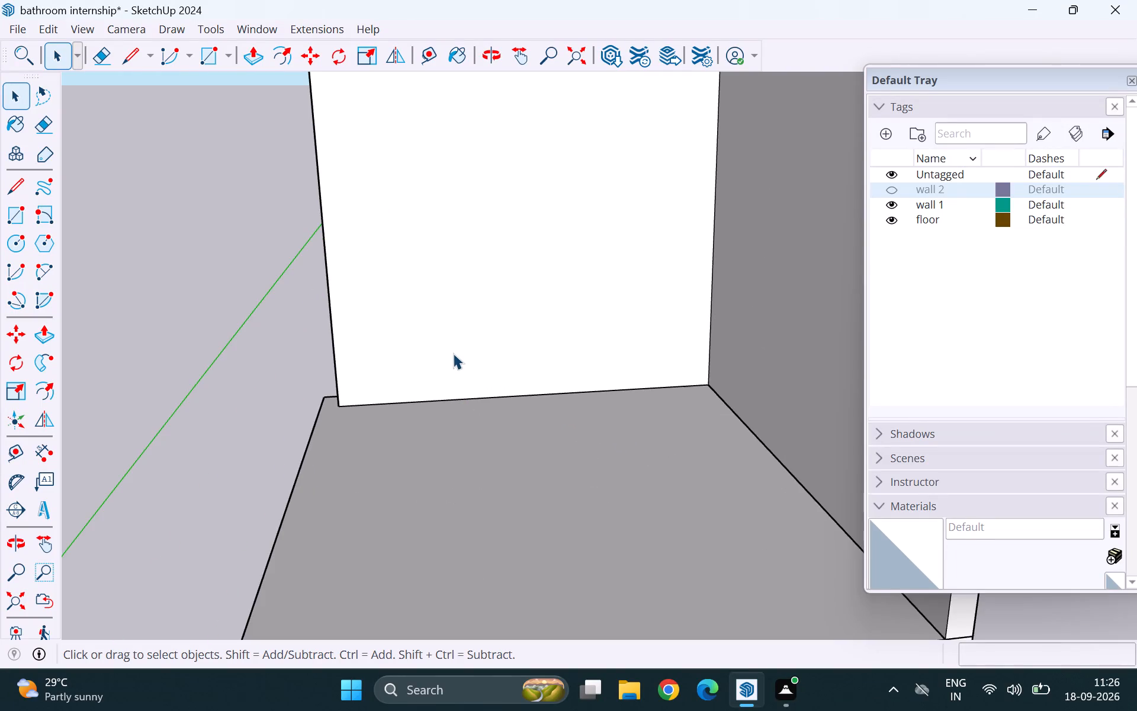
scroll(453, 353, "up", 3)
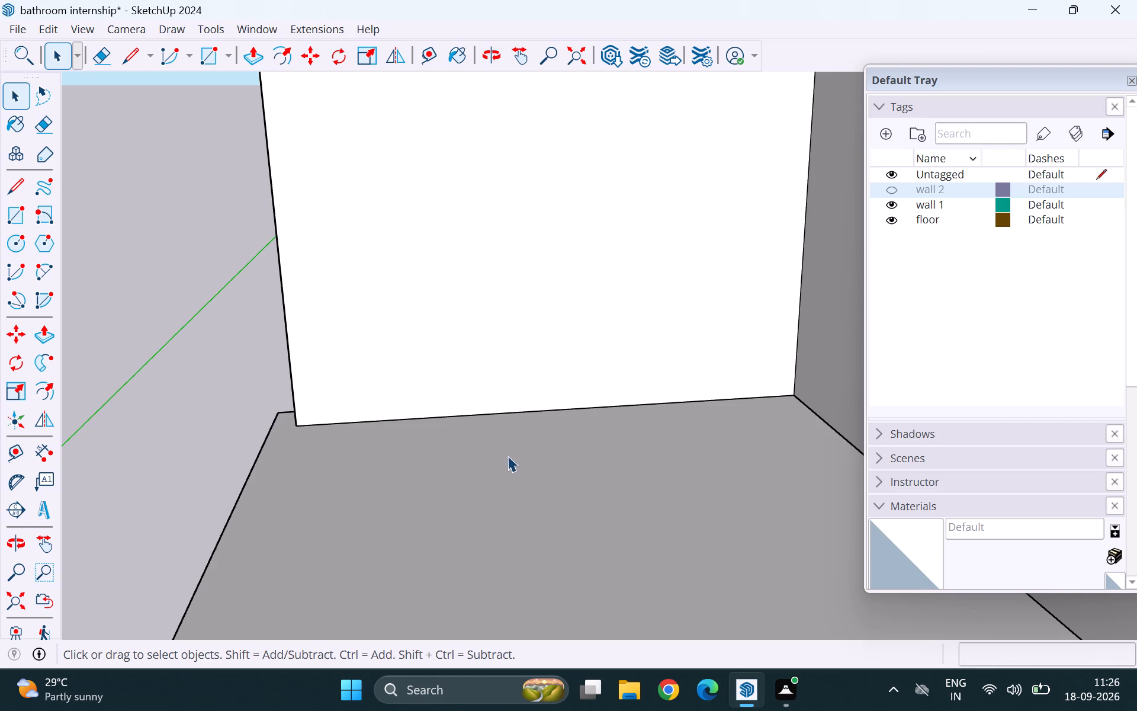
scroll(508, 466, "down", 10)
scroll(404, 419, "down", 1)
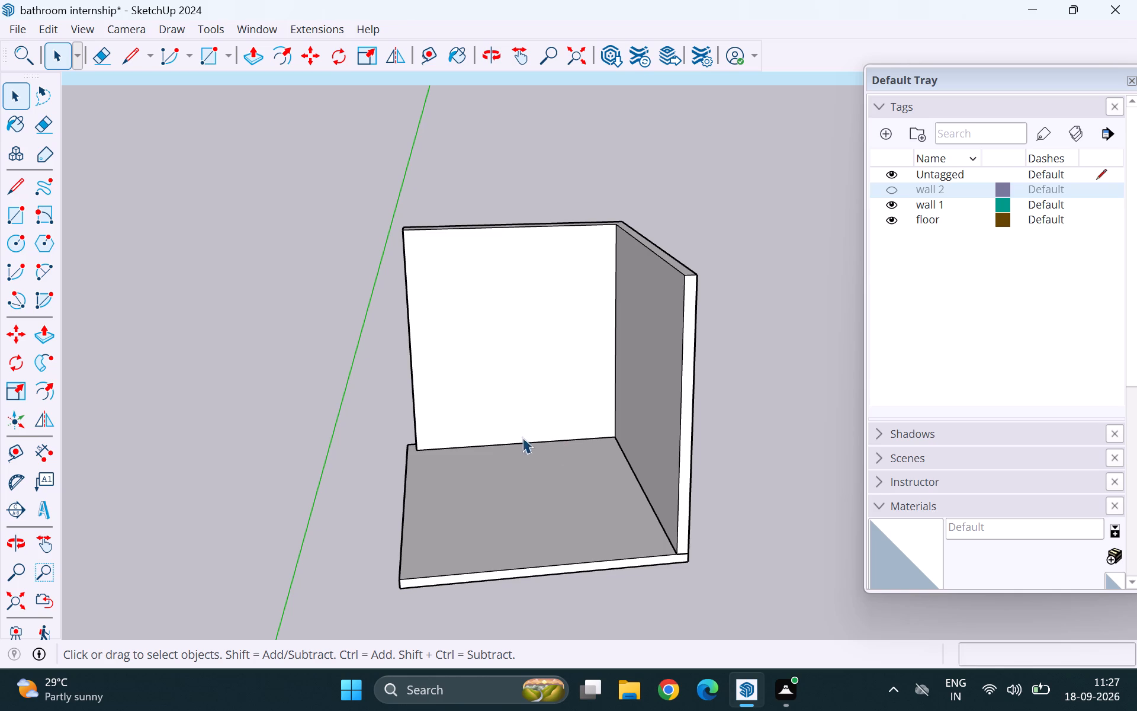
scroll(522, 444, "down", 2)
scroll(450, 386, "up", 8)
scroll(336, 366, "down", 4)
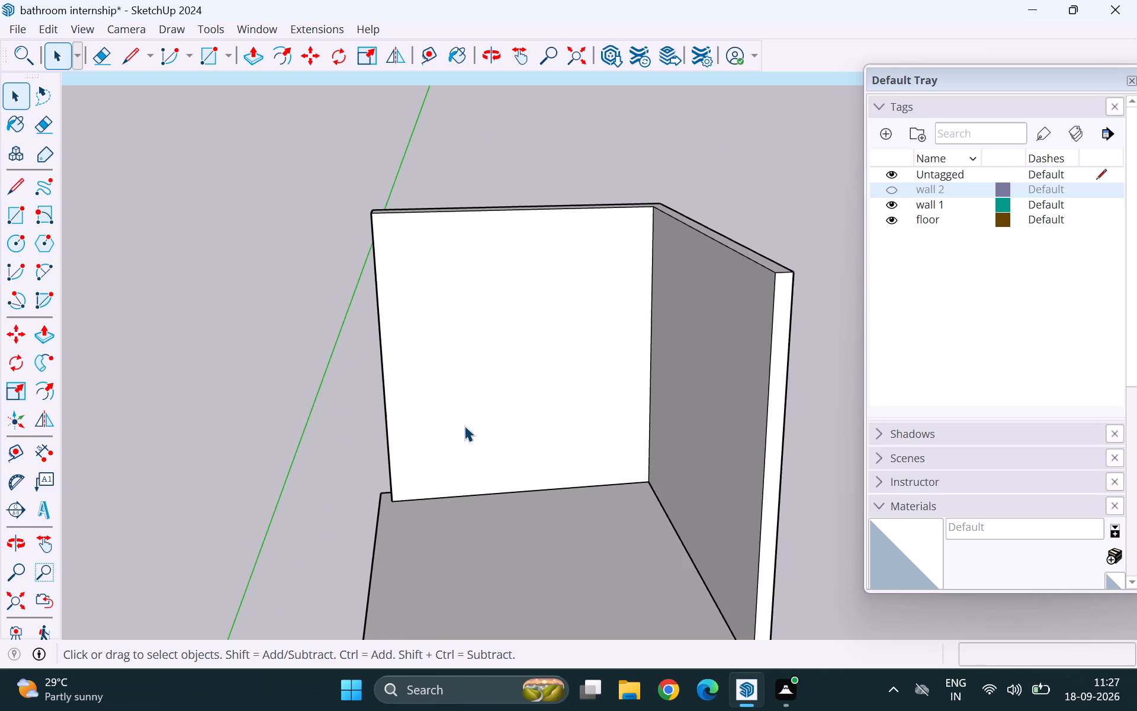
key("t")
left_click(381, 338)
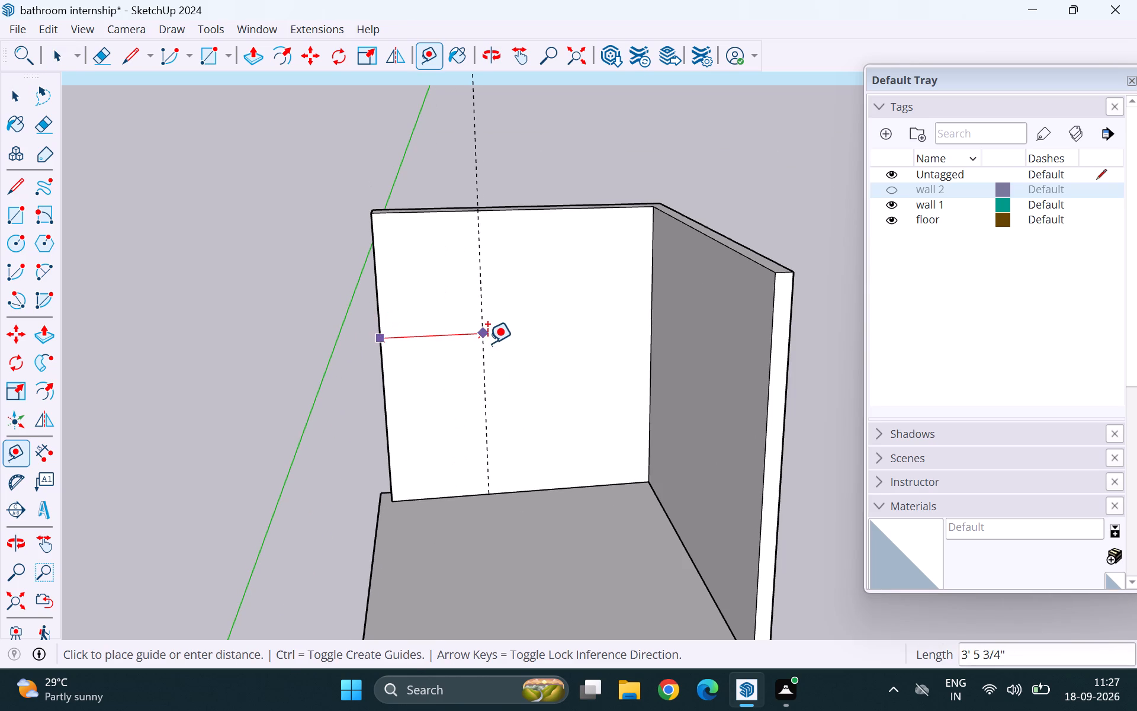
type("3'")
key("Return")
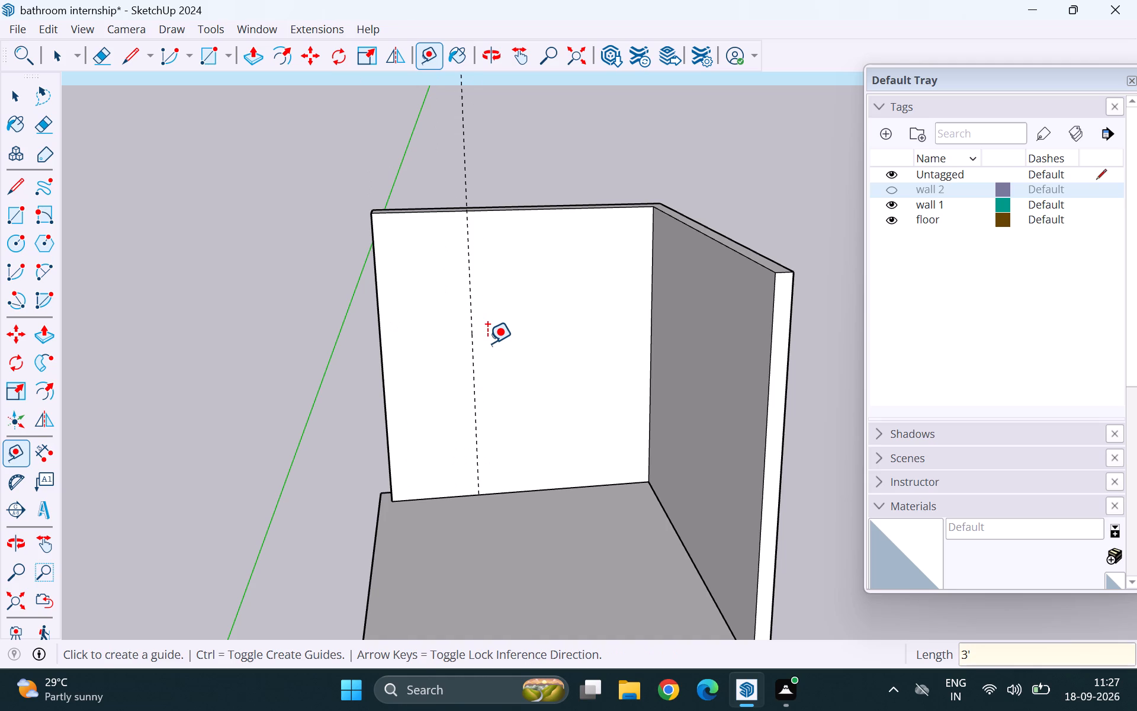
left_click(471, 363)
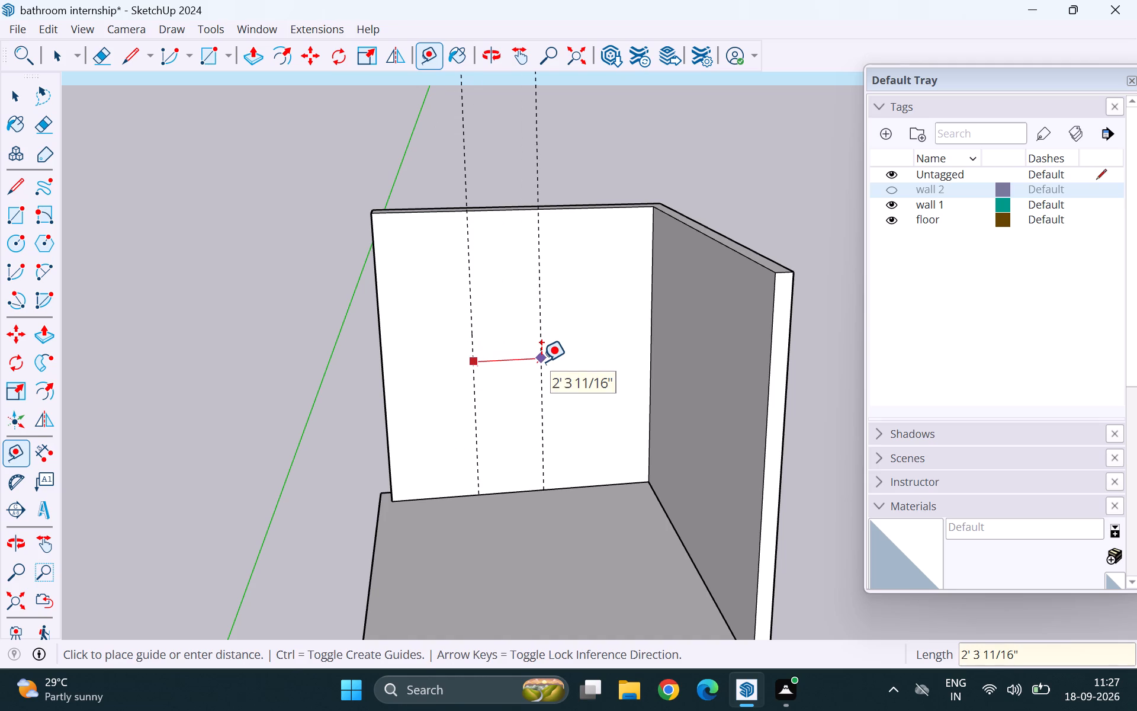
type("3'")
key("Return")
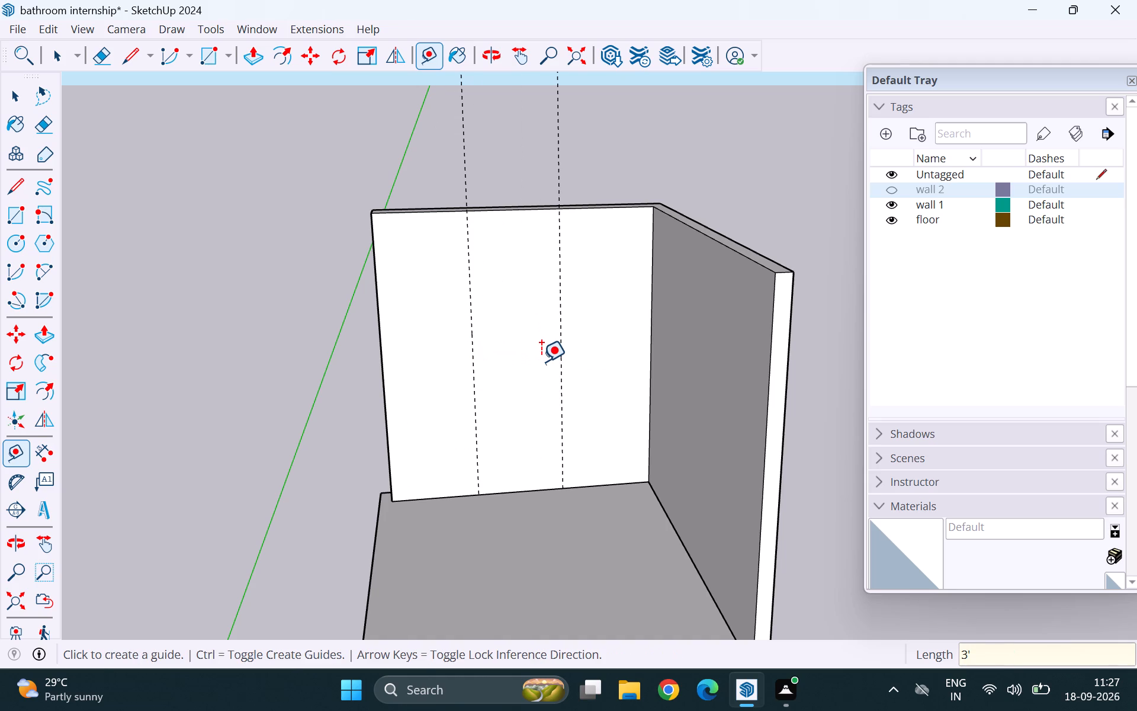
key("space")
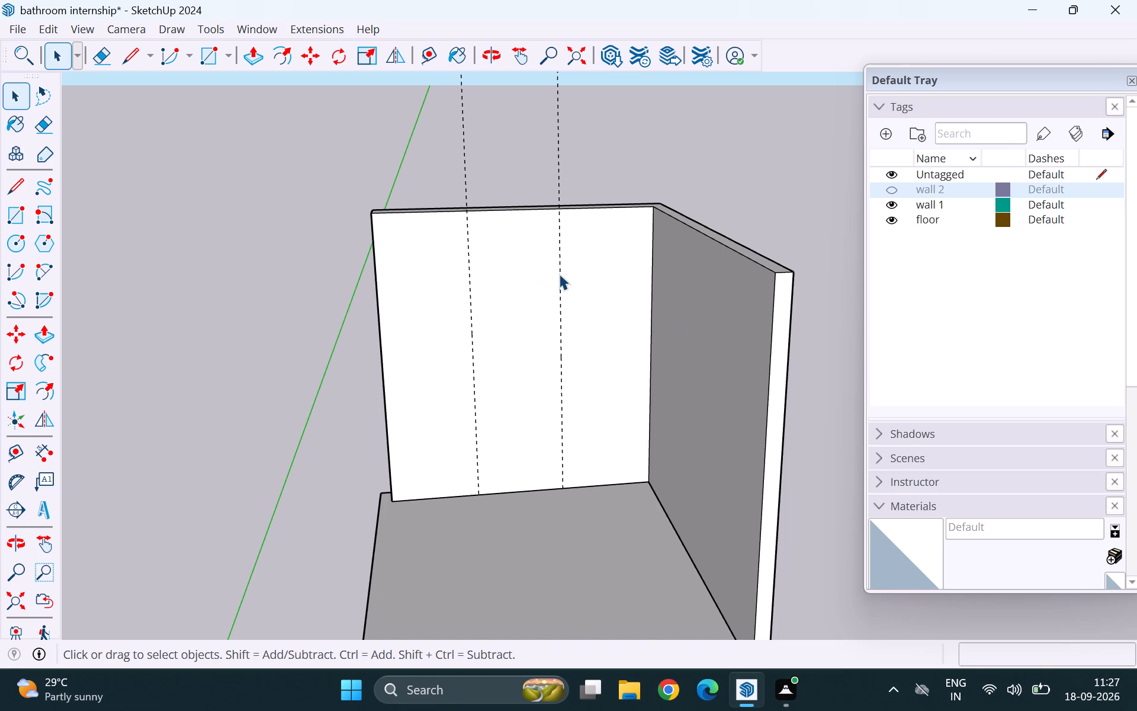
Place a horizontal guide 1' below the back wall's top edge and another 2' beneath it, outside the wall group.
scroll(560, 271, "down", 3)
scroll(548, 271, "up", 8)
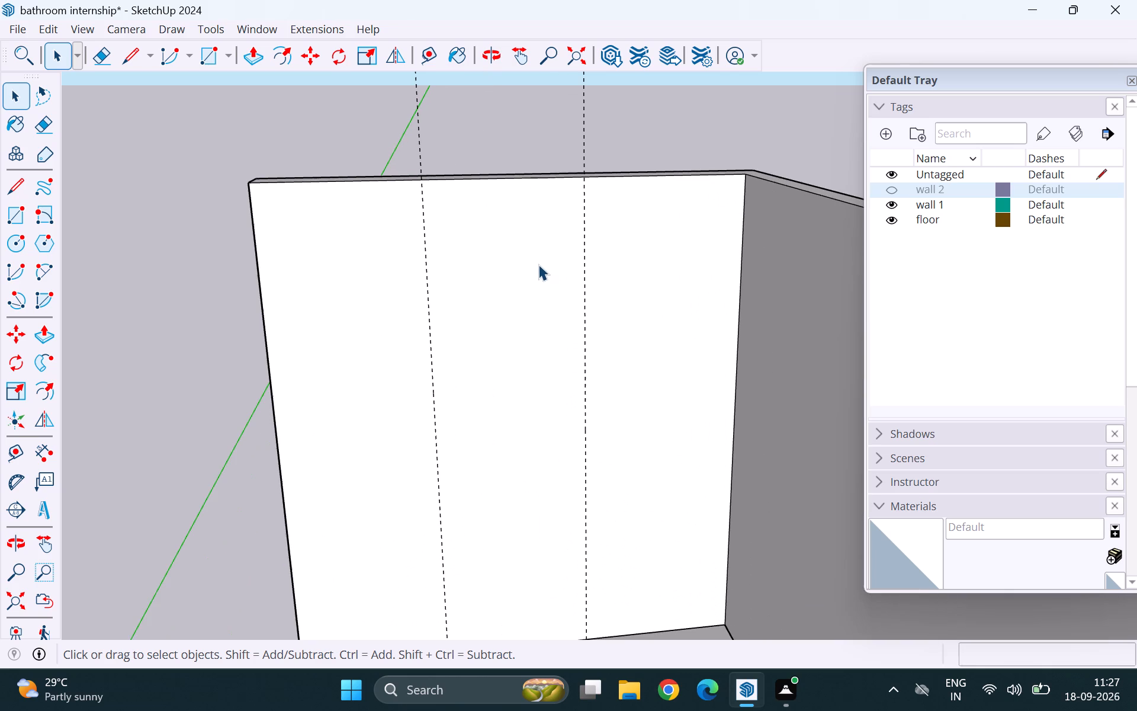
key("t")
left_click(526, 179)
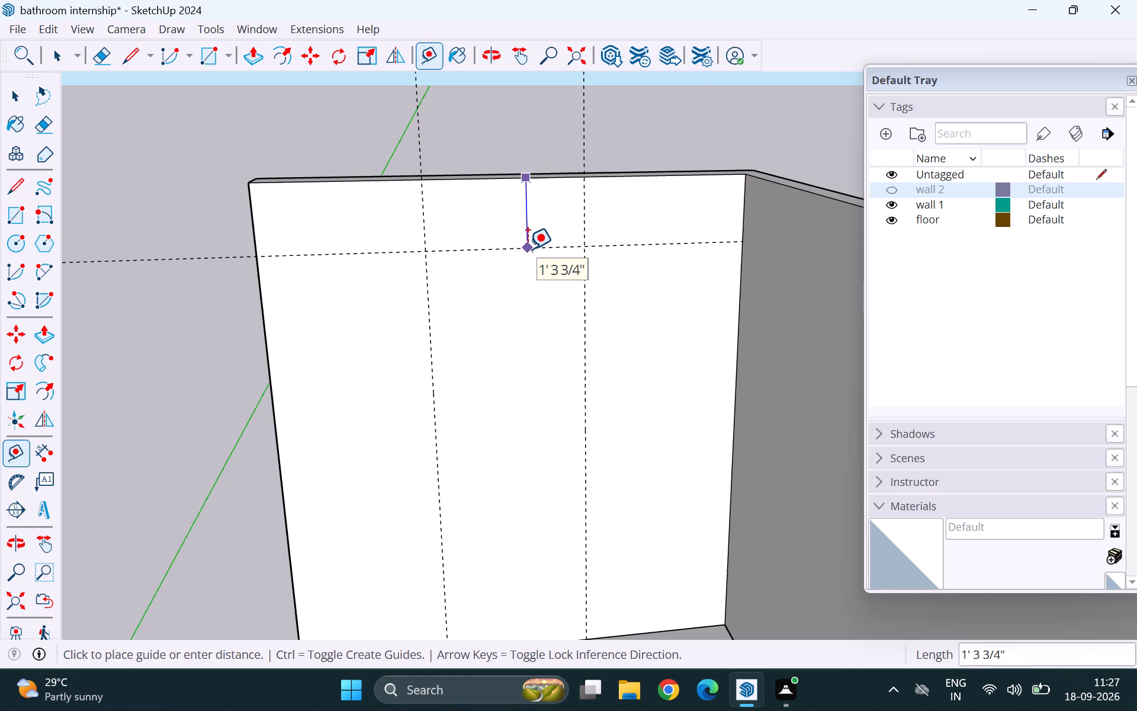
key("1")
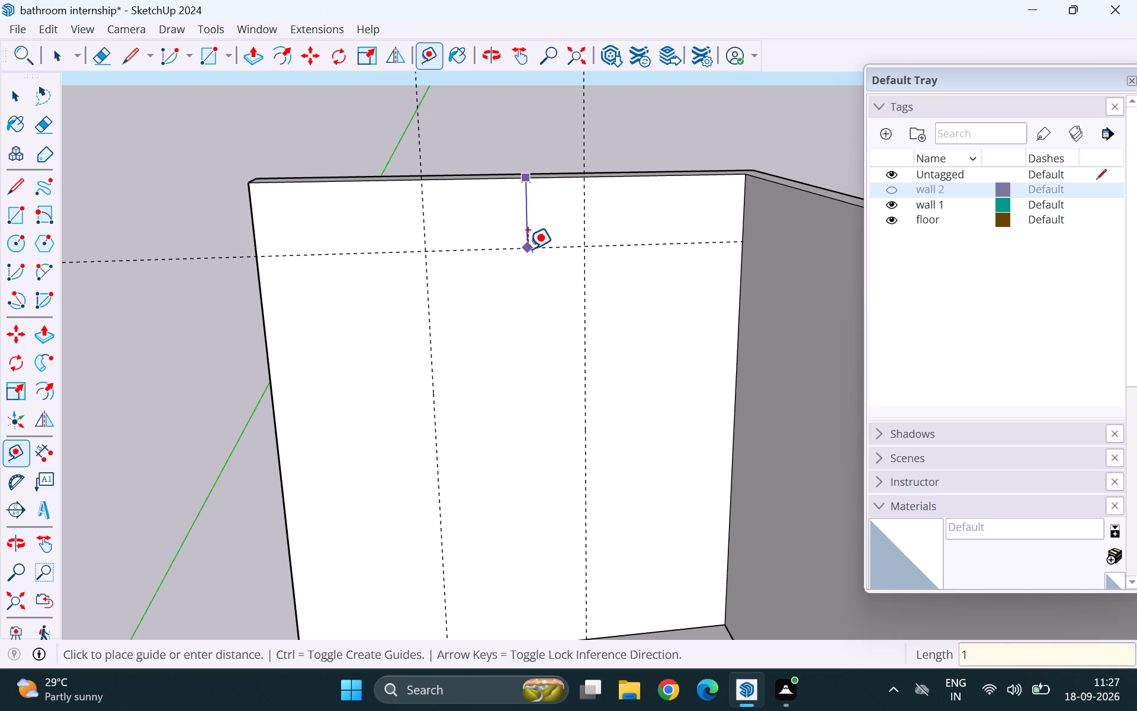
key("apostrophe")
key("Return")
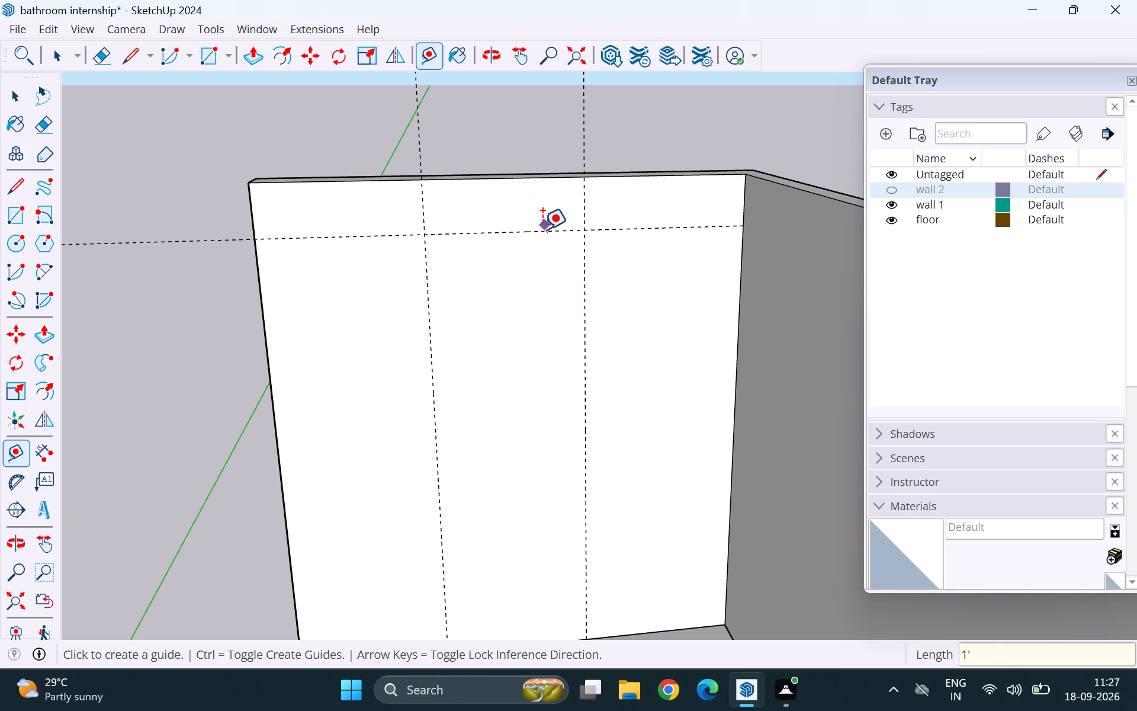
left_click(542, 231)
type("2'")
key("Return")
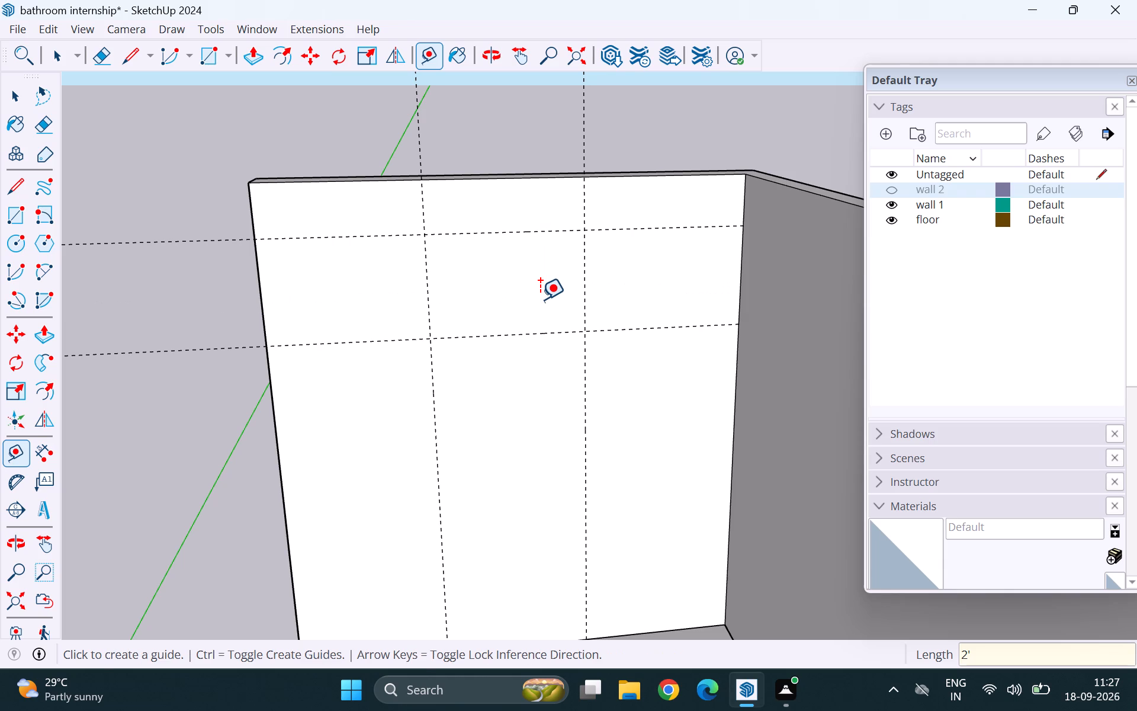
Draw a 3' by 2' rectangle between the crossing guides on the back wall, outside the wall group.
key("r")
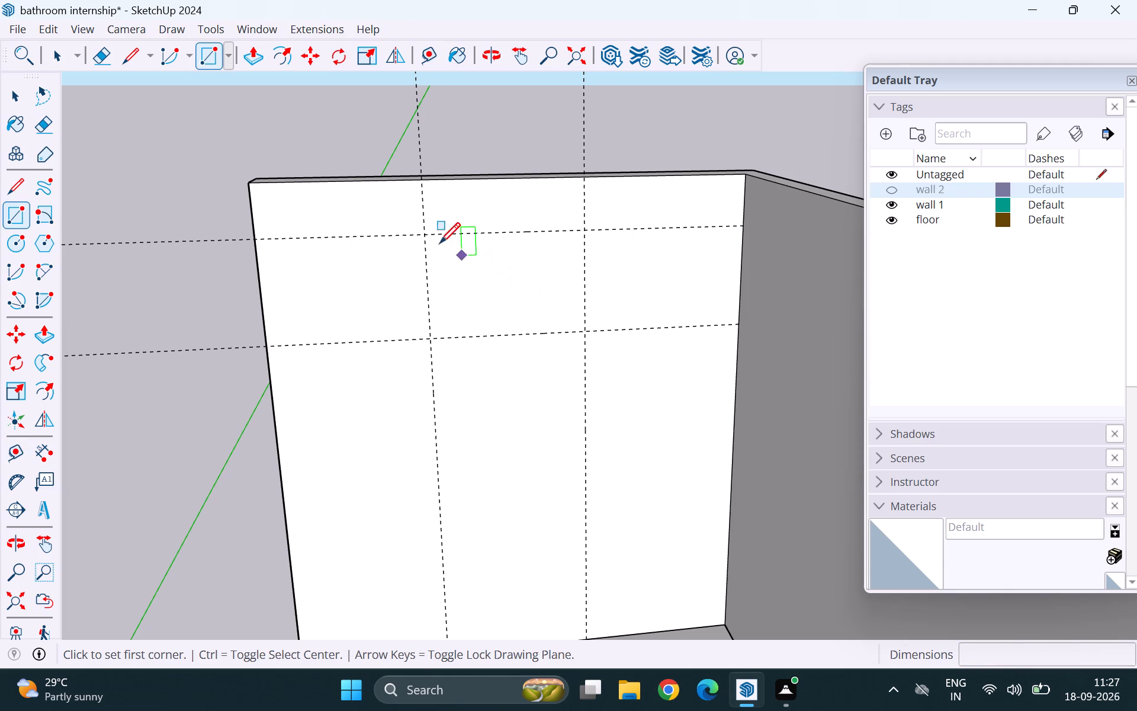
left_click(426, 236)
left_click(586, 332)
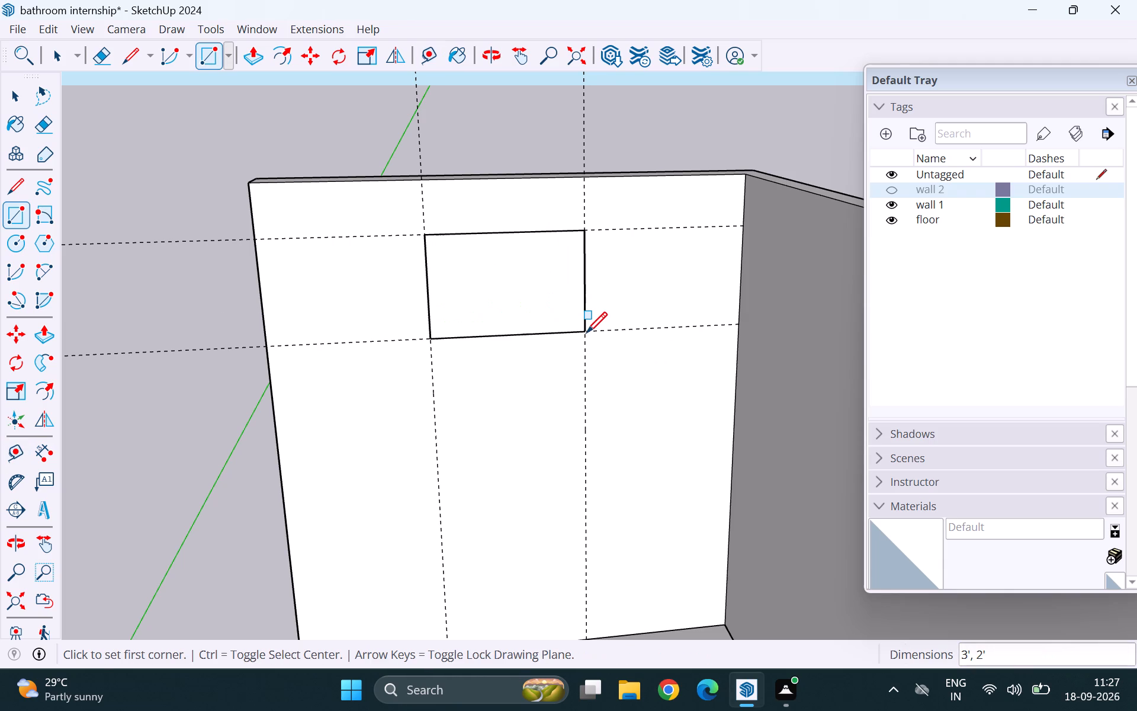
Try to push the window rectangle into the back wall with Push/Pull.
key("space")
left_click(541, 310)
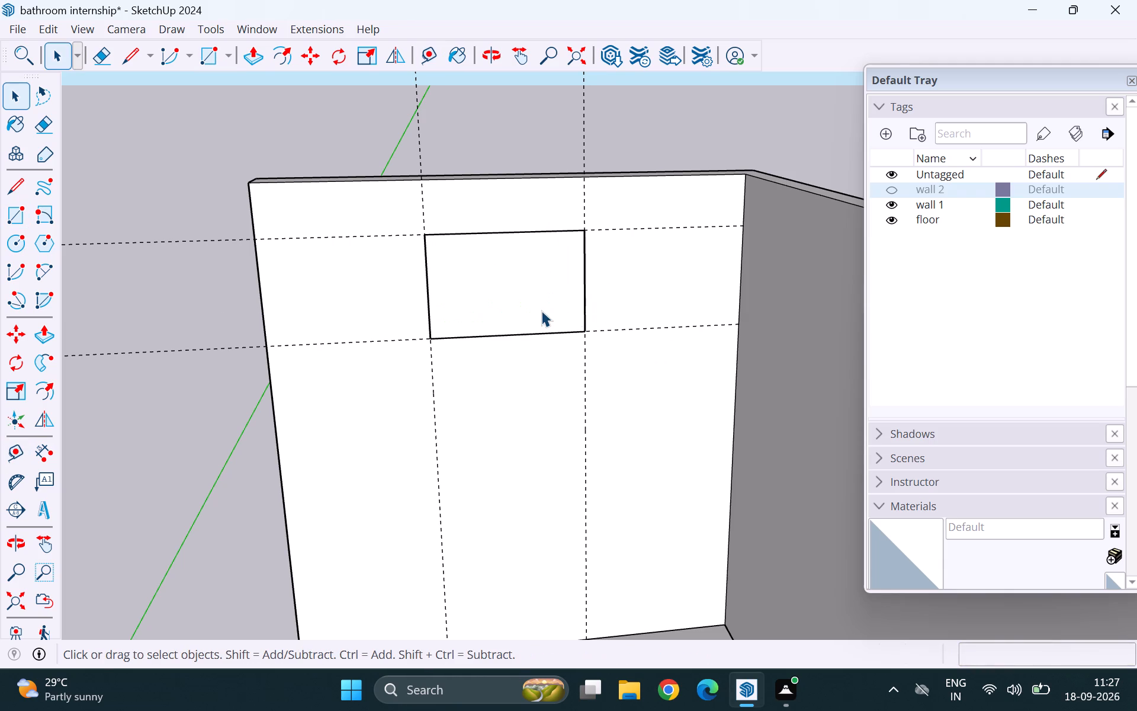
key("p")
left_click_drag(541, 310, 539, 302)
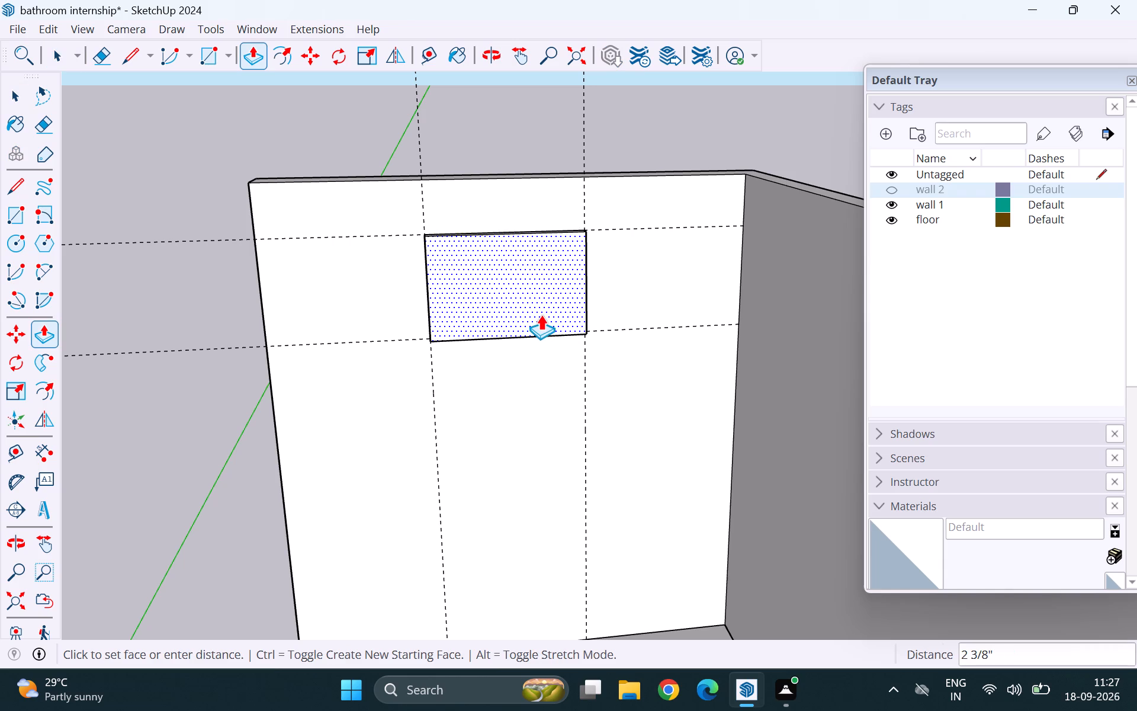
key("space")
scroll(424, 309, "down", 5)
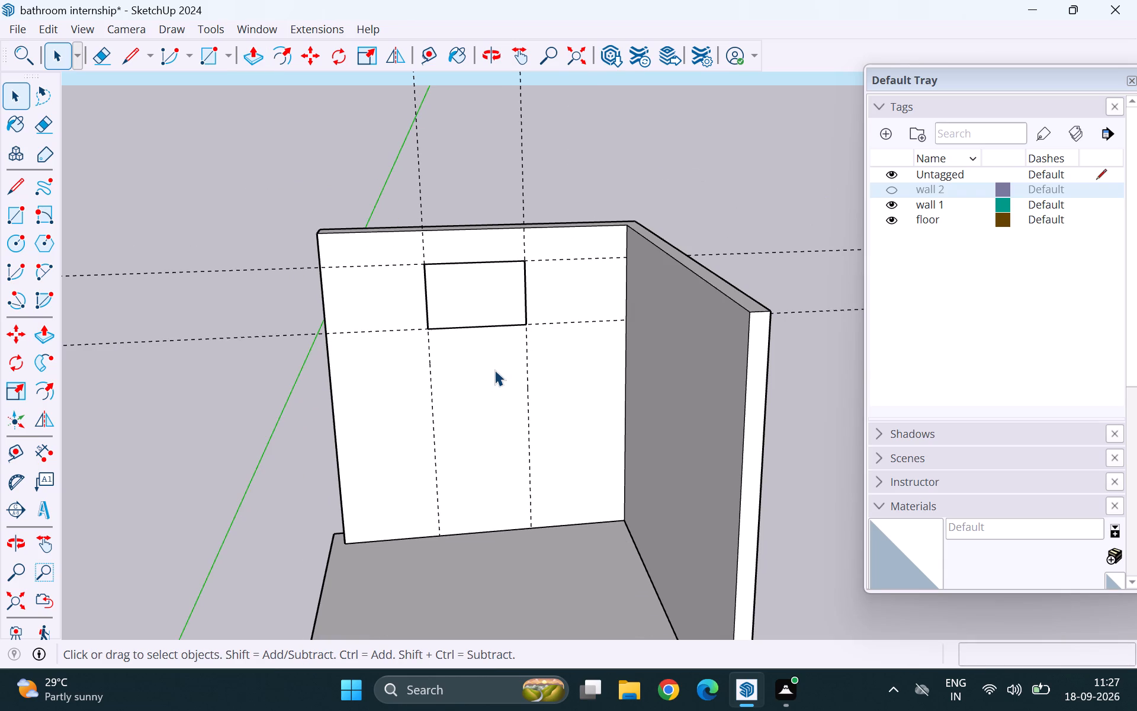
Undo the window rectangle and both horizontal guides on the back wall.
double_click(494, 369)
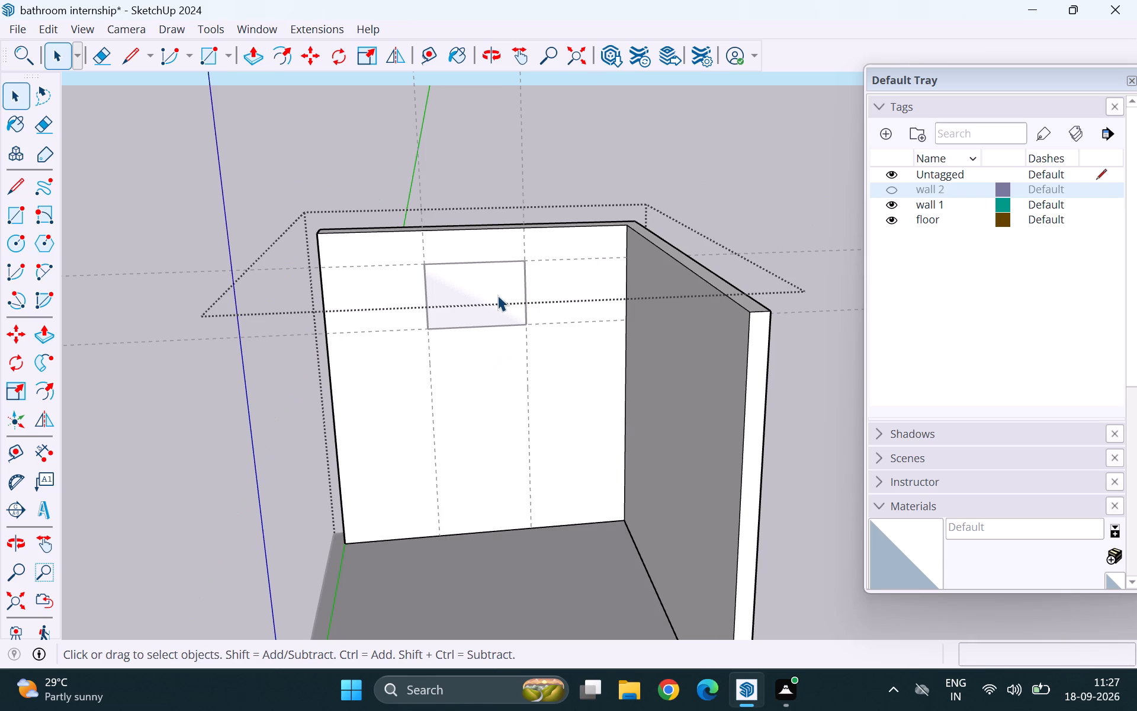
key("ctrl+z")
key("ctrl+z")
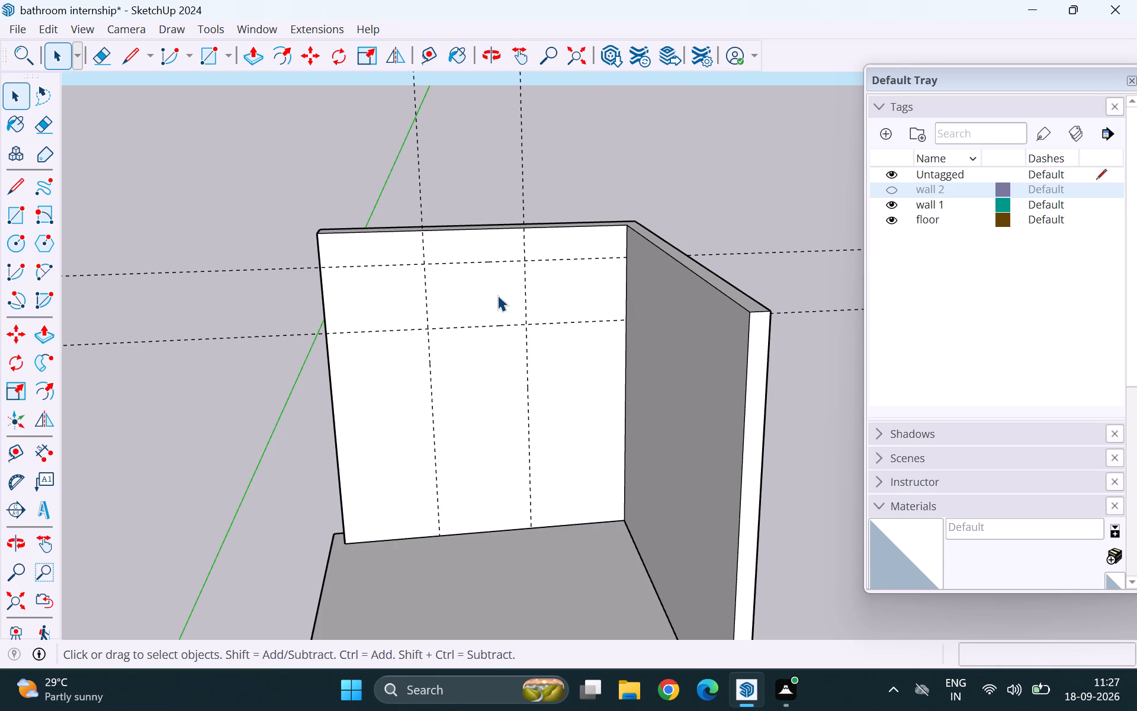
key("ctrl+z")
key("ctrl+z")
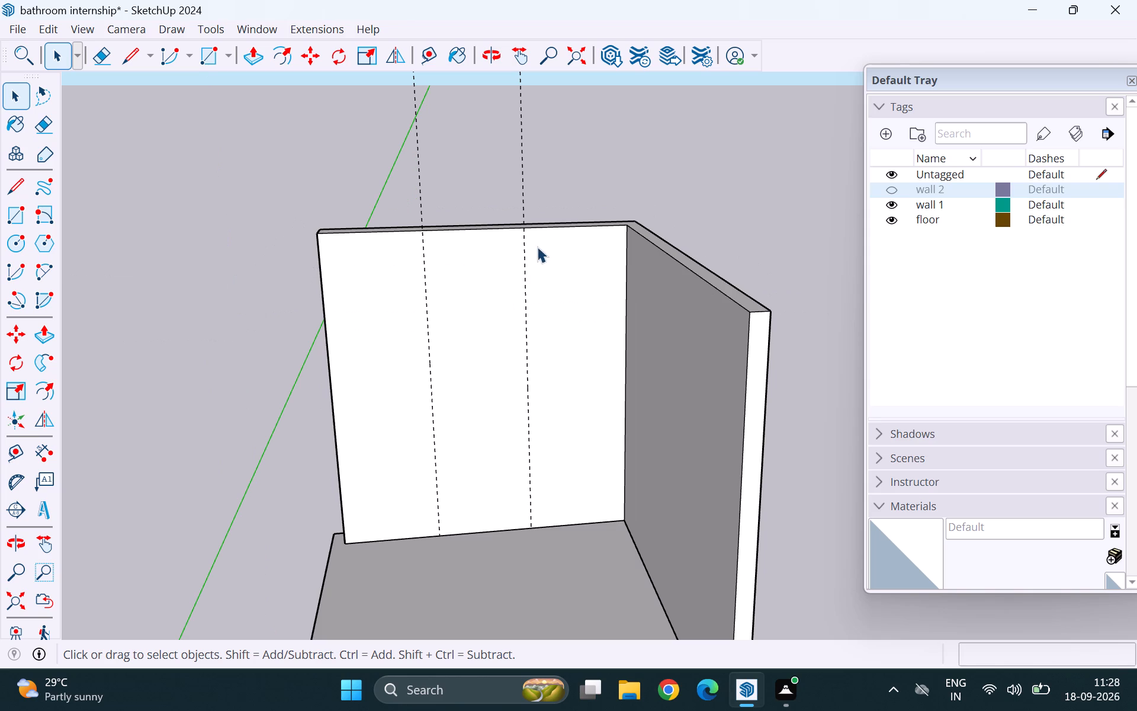
Open the wall group and place a horizontal guide 1' below the back wall's top edge and another 2' beneath it.
double_click(497, 282)
scroll(468, 283, "up", 5)
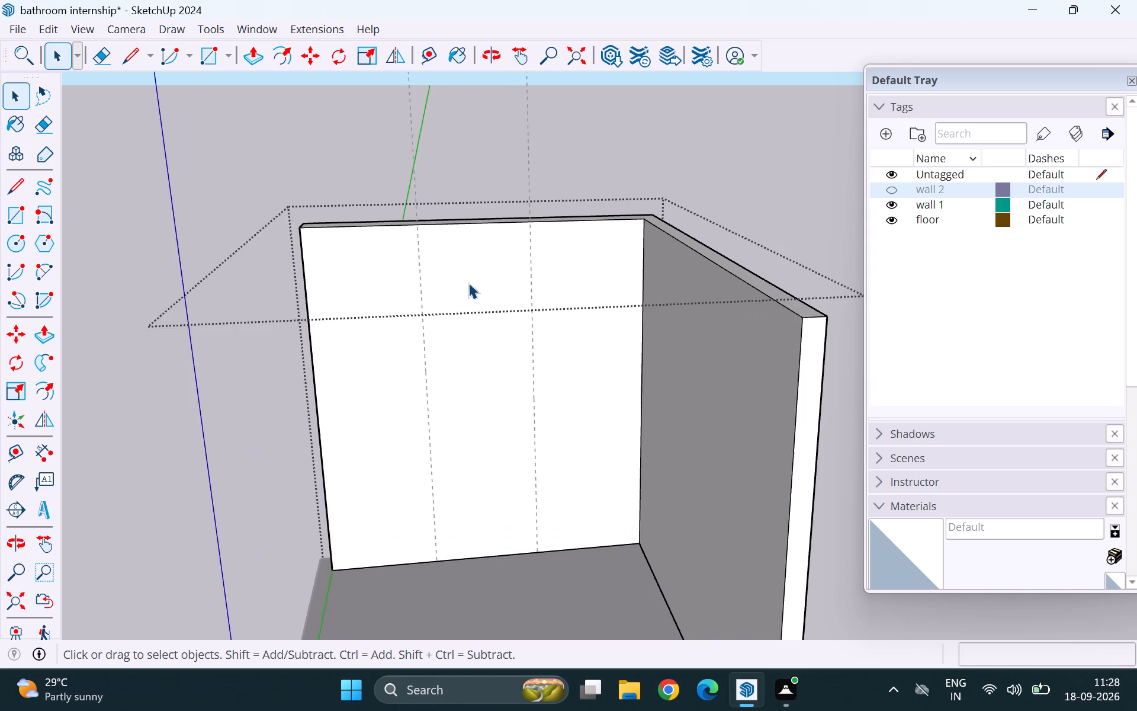
key("t")
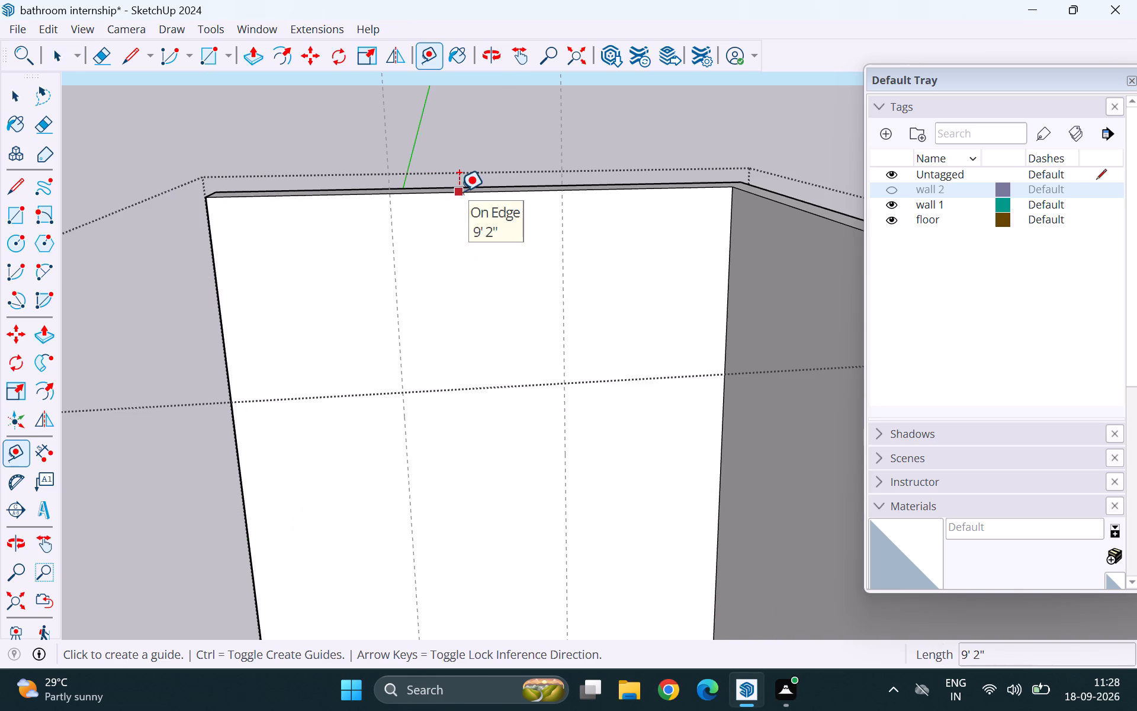
left_click(462, 196)
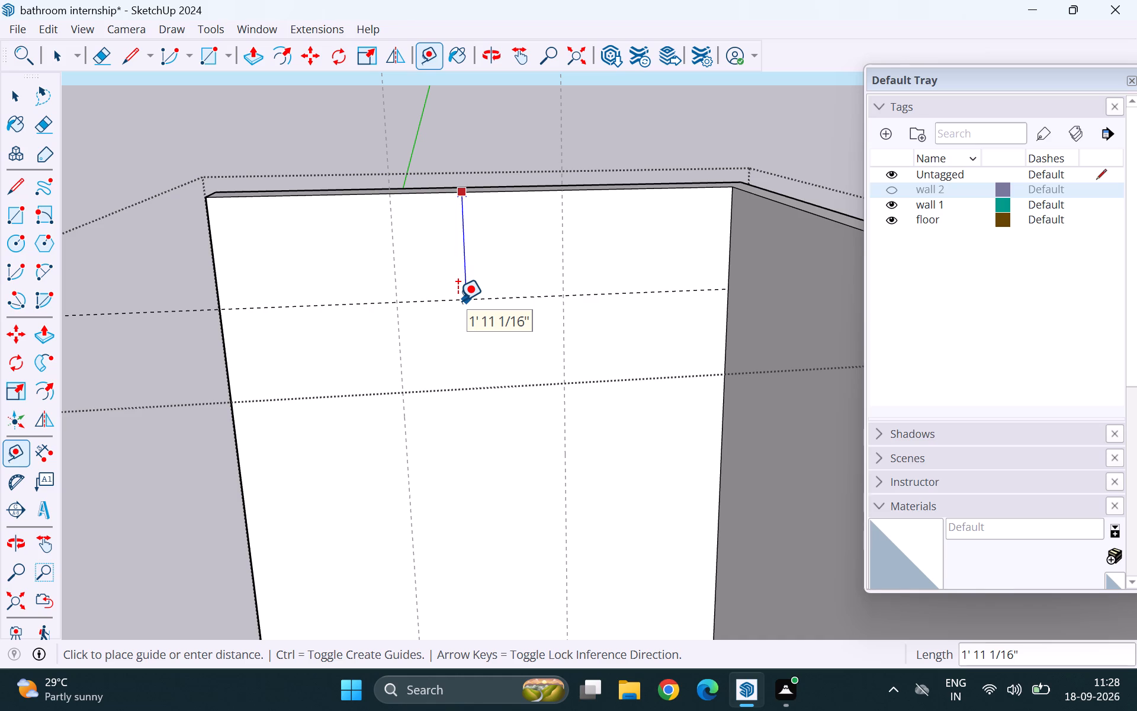
key("Up")
key("1")
key("apostrophe")
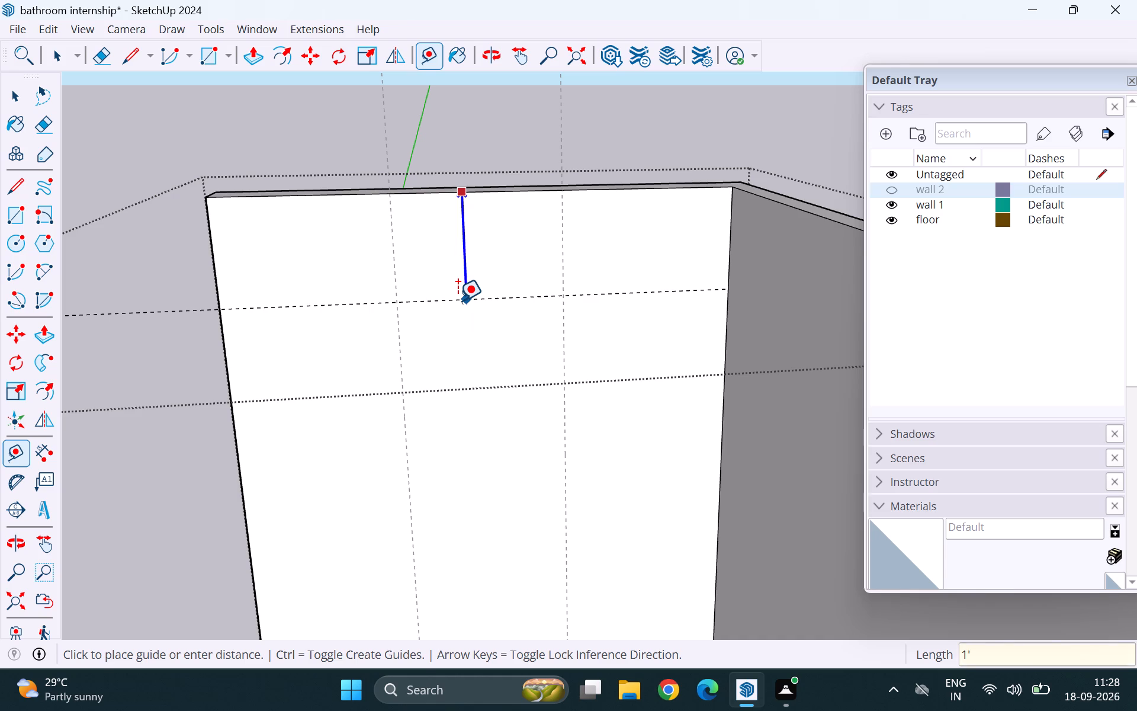
key("Return")
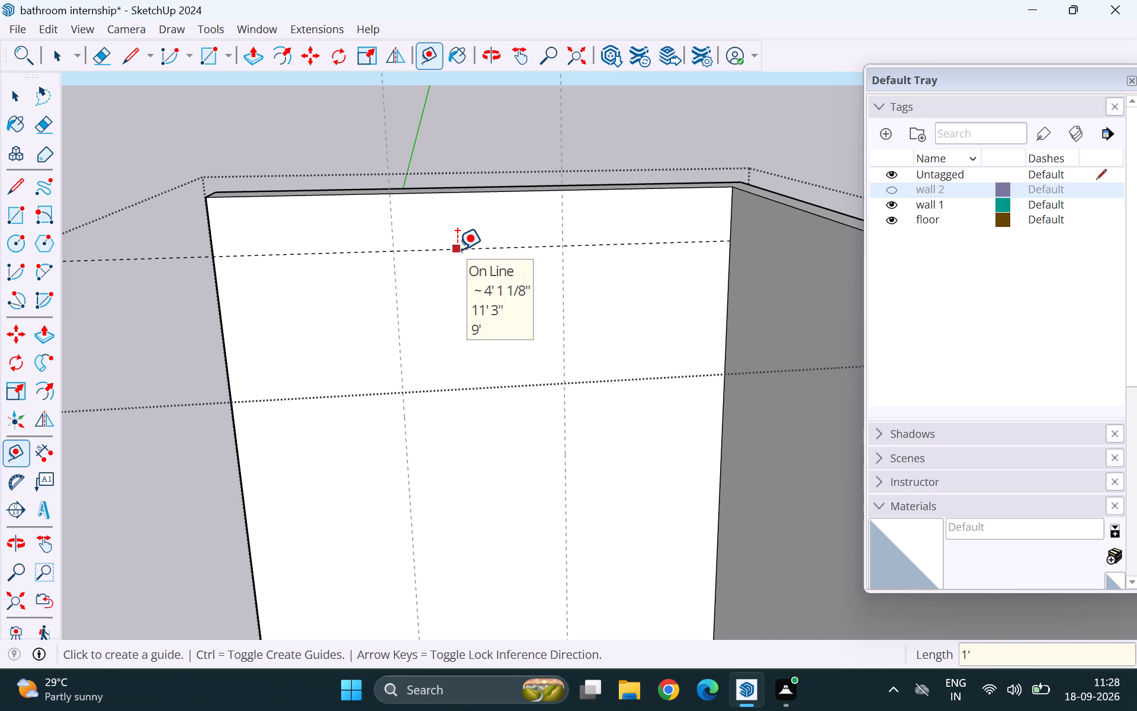
left_click(457, 249)
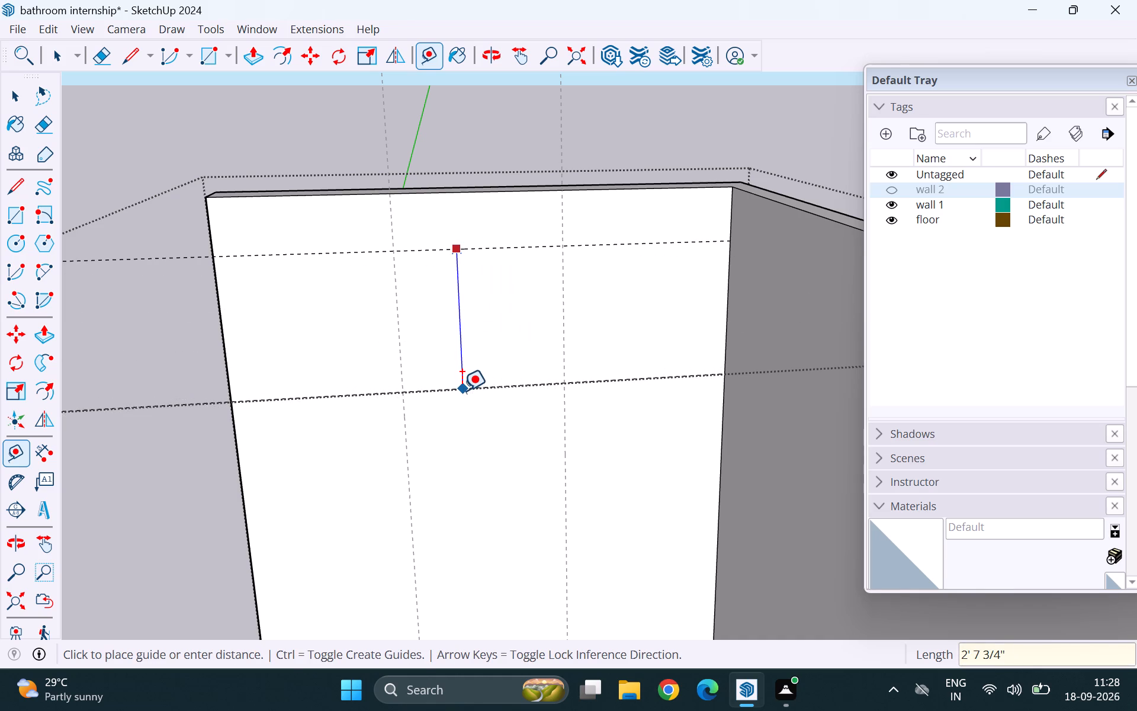
key("2")
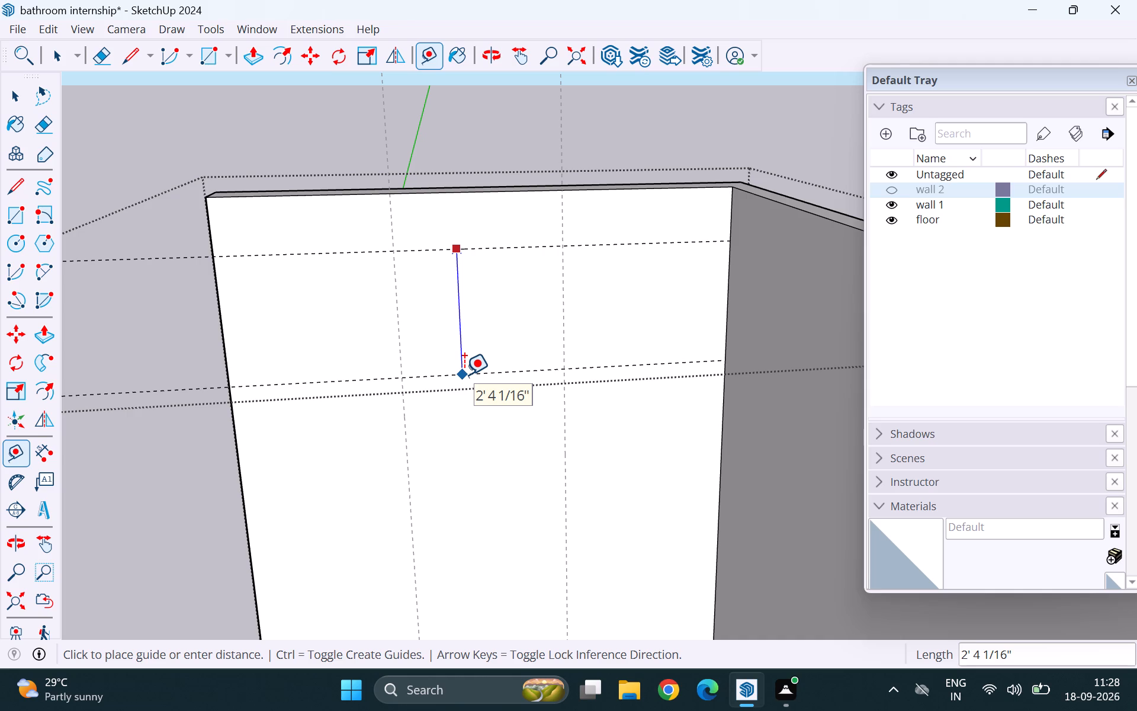
key("apostrophe")
key("Return")
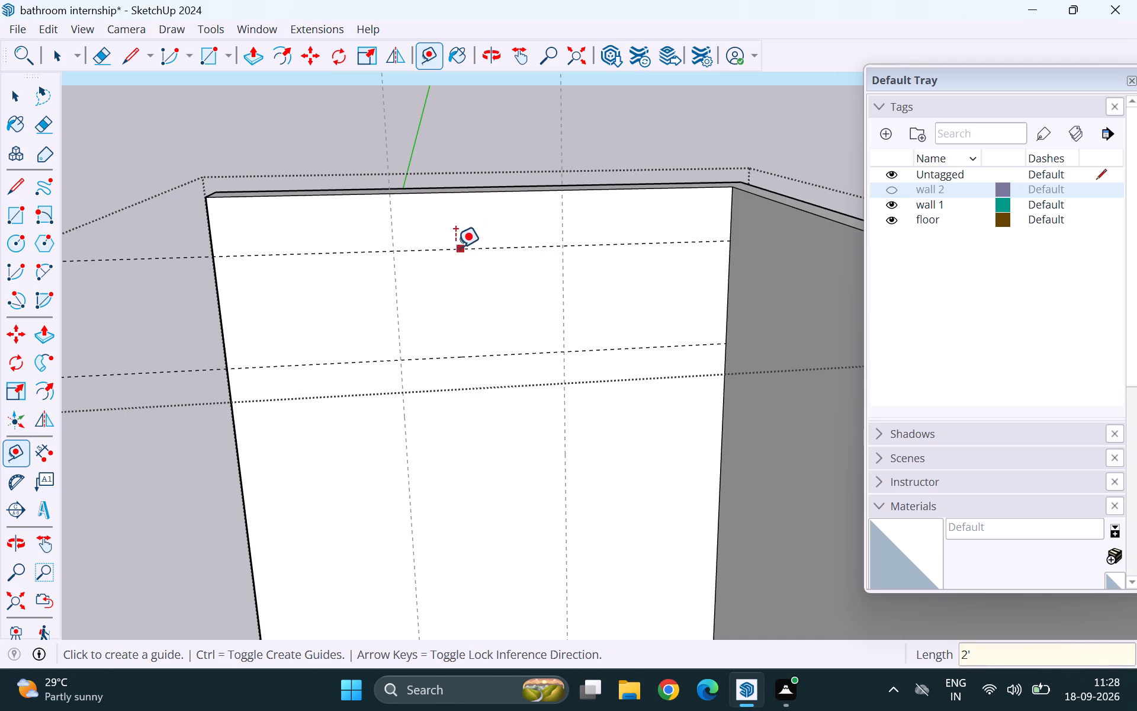
left_click(396, 249)
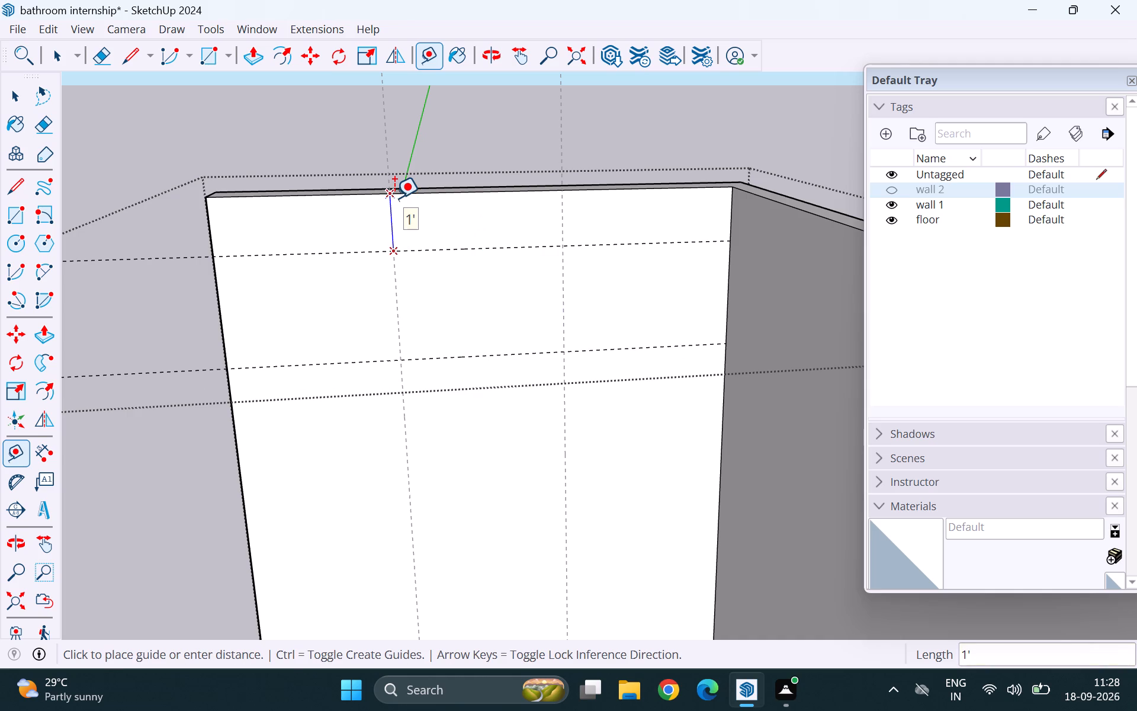
key("Escape")
Draw a 3' by 2' window rectangle between the guide intersections on the back wall, inside the wall group.
key("r")
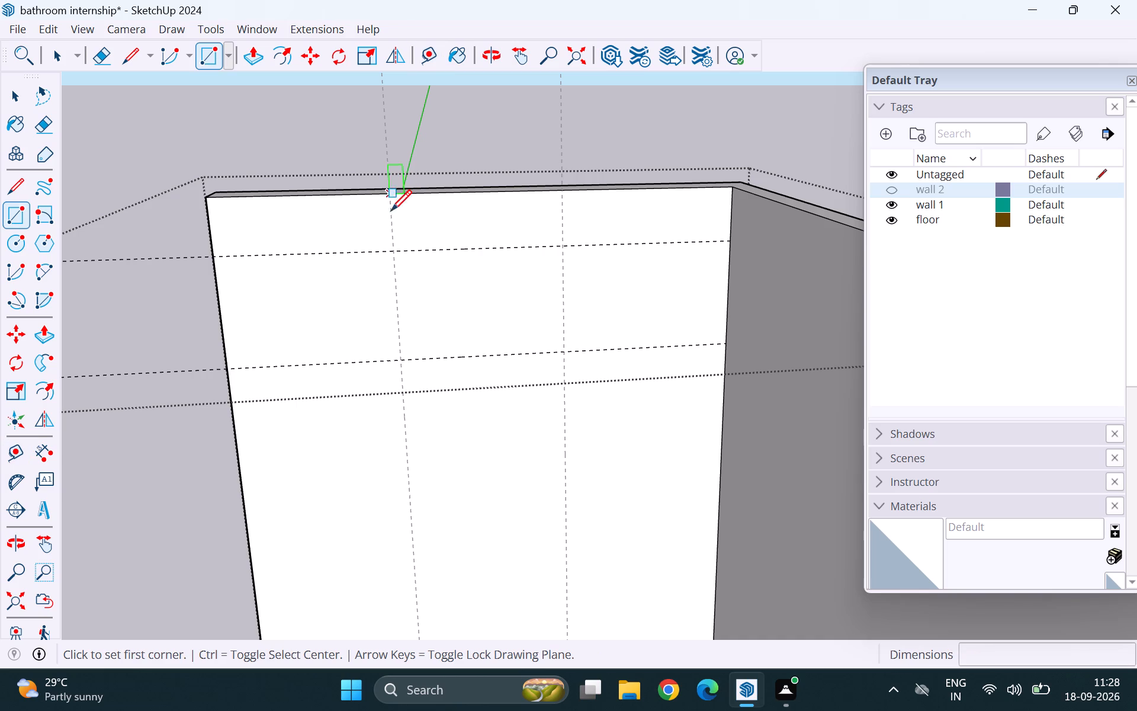
left_click(394, 255)
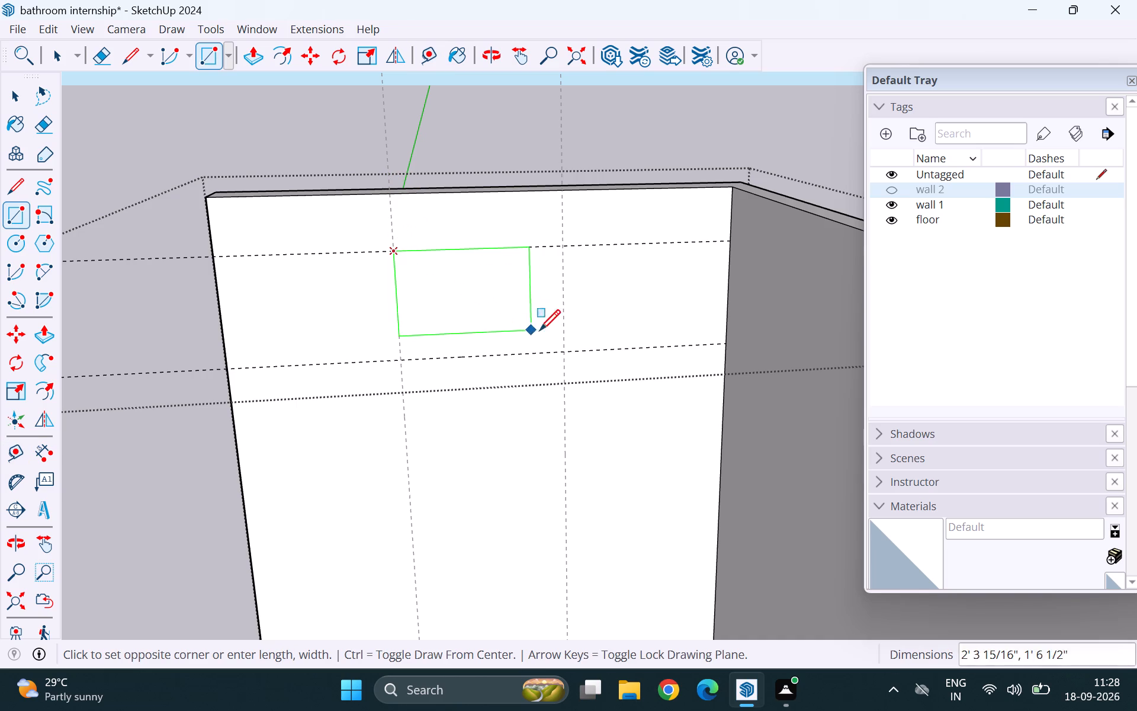
left_click(562, 350)
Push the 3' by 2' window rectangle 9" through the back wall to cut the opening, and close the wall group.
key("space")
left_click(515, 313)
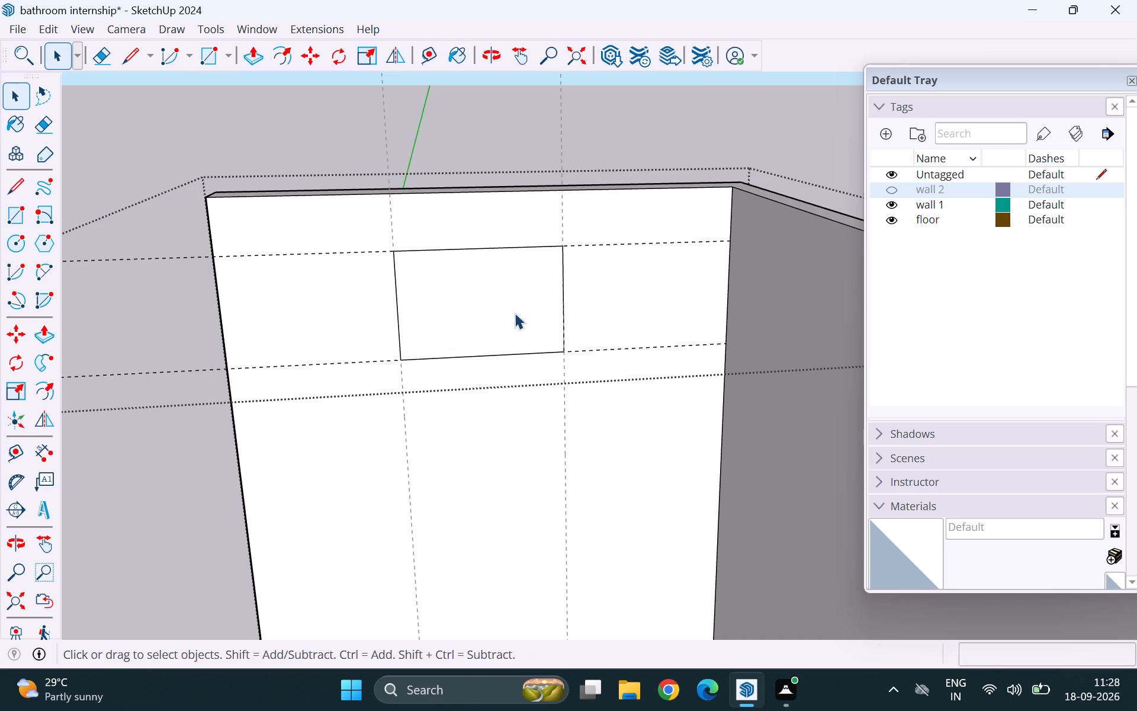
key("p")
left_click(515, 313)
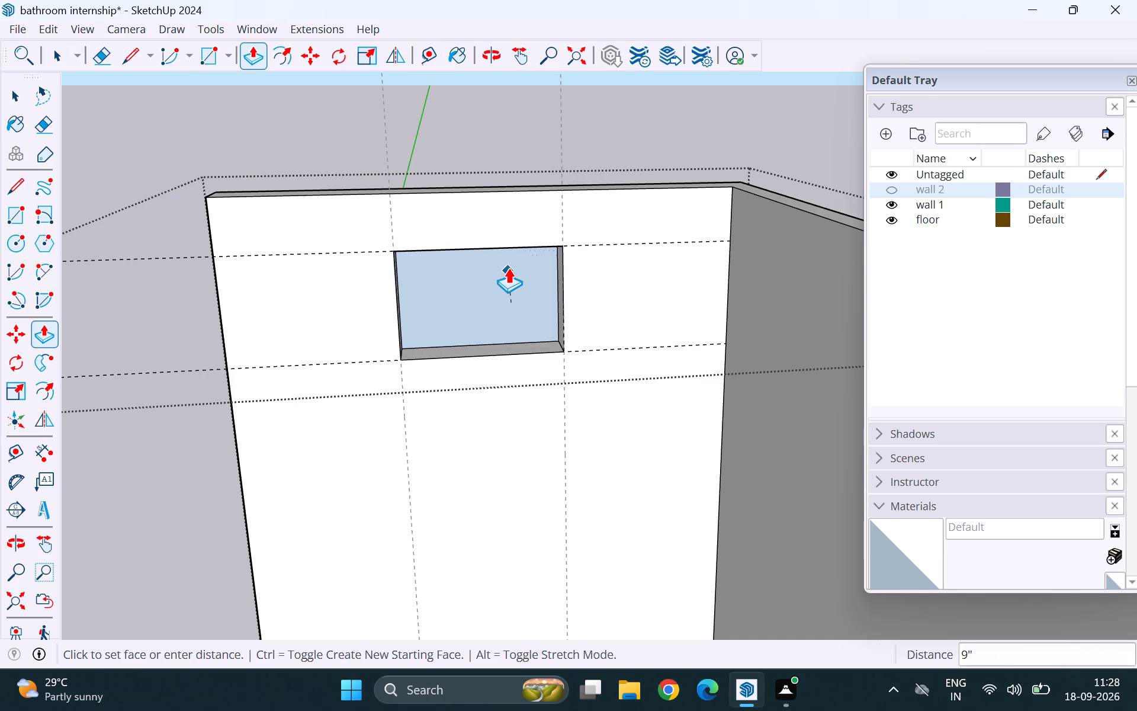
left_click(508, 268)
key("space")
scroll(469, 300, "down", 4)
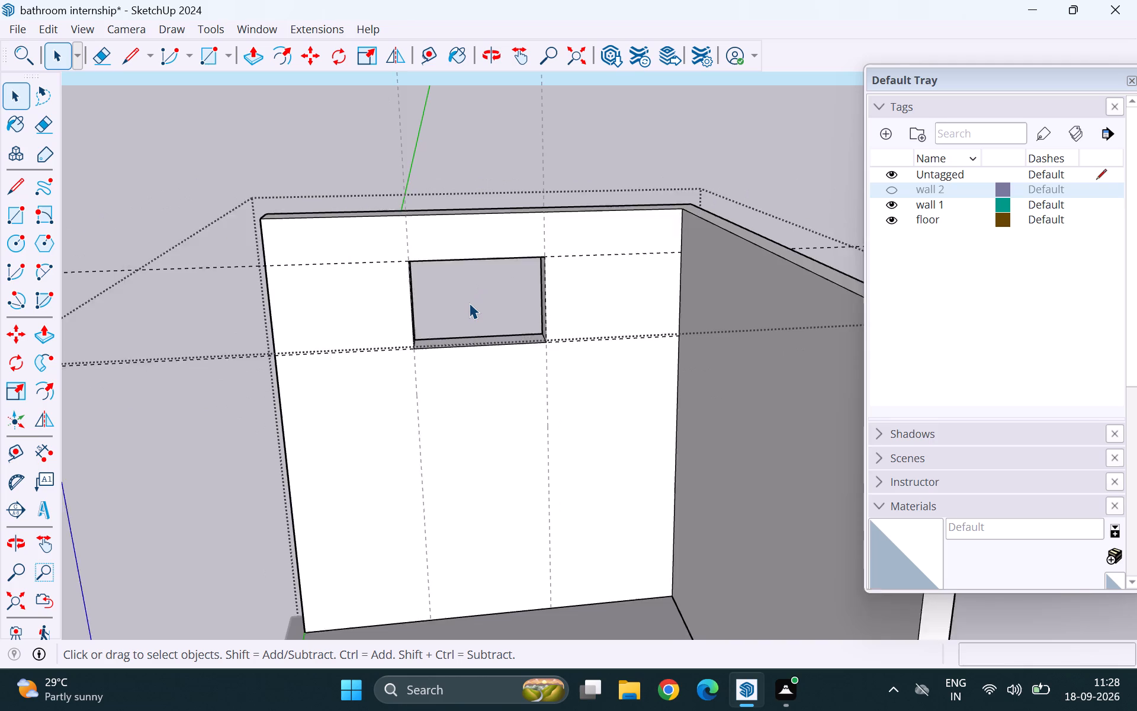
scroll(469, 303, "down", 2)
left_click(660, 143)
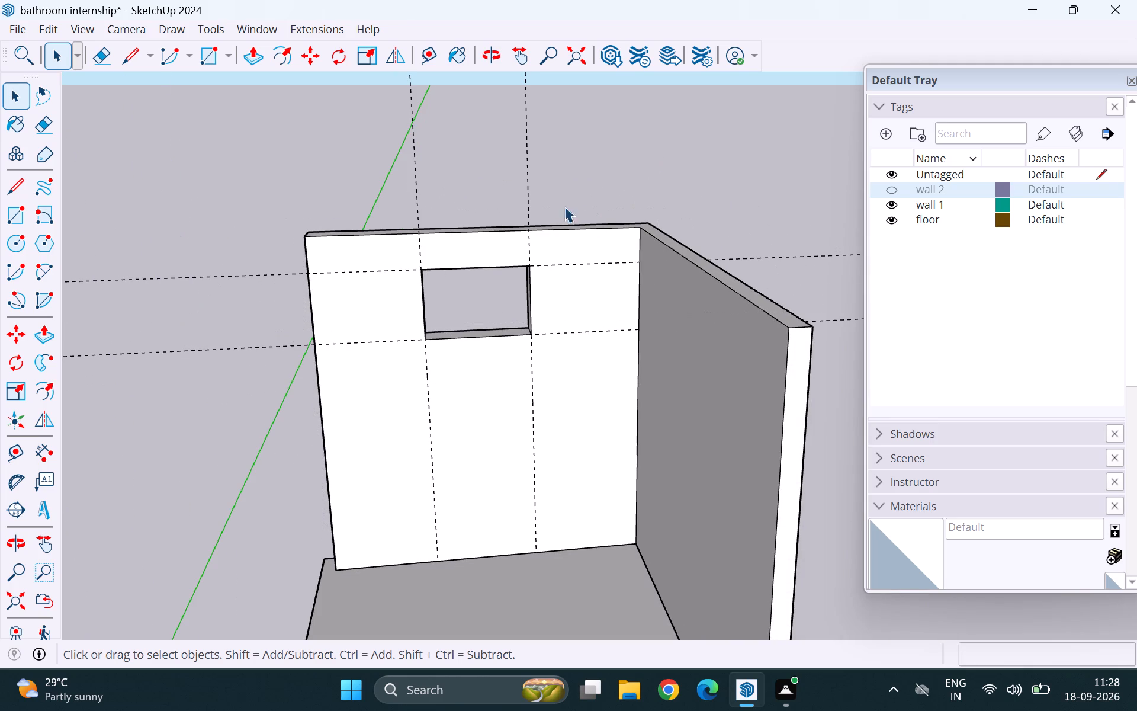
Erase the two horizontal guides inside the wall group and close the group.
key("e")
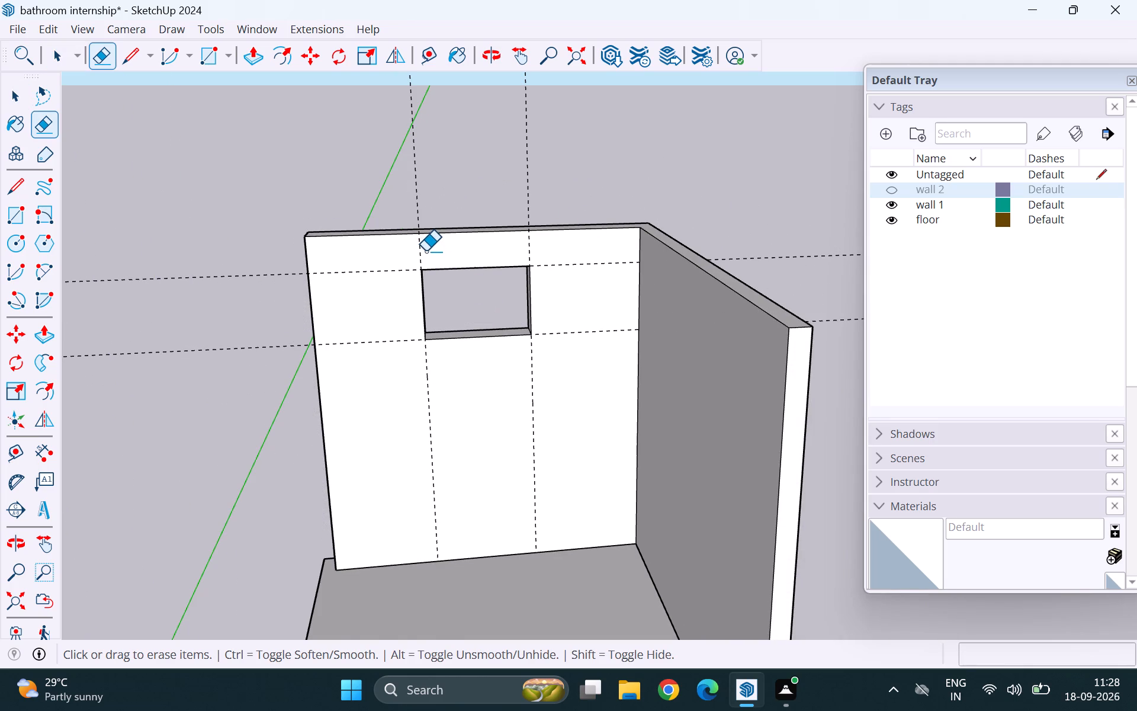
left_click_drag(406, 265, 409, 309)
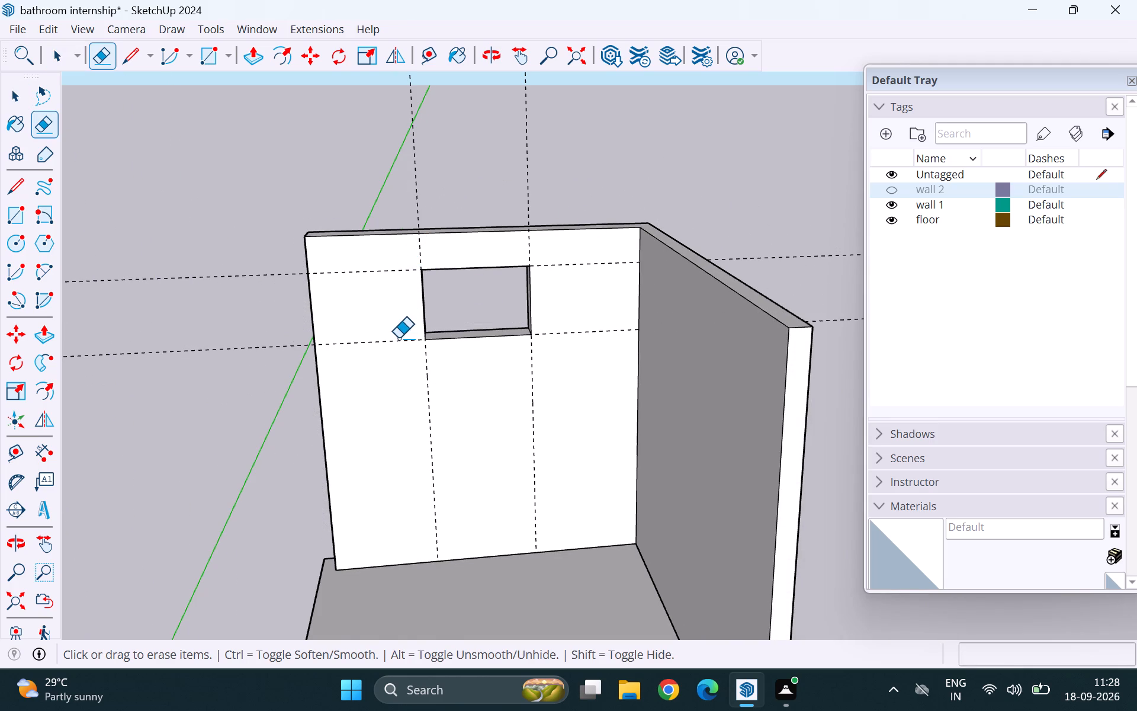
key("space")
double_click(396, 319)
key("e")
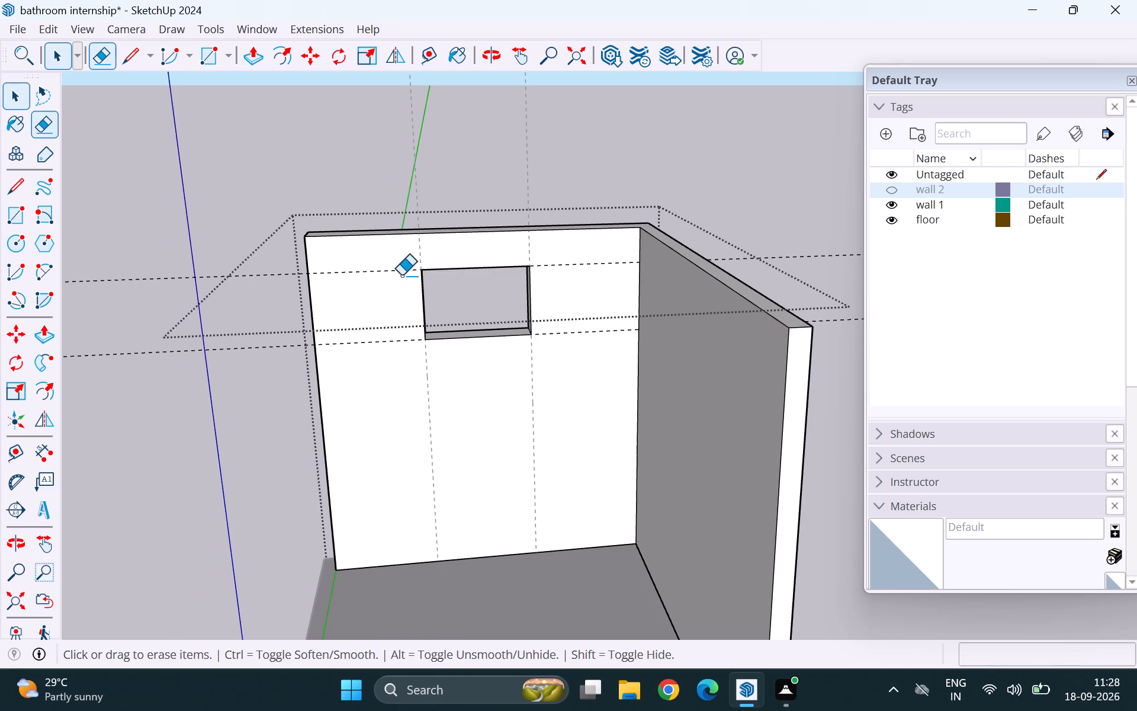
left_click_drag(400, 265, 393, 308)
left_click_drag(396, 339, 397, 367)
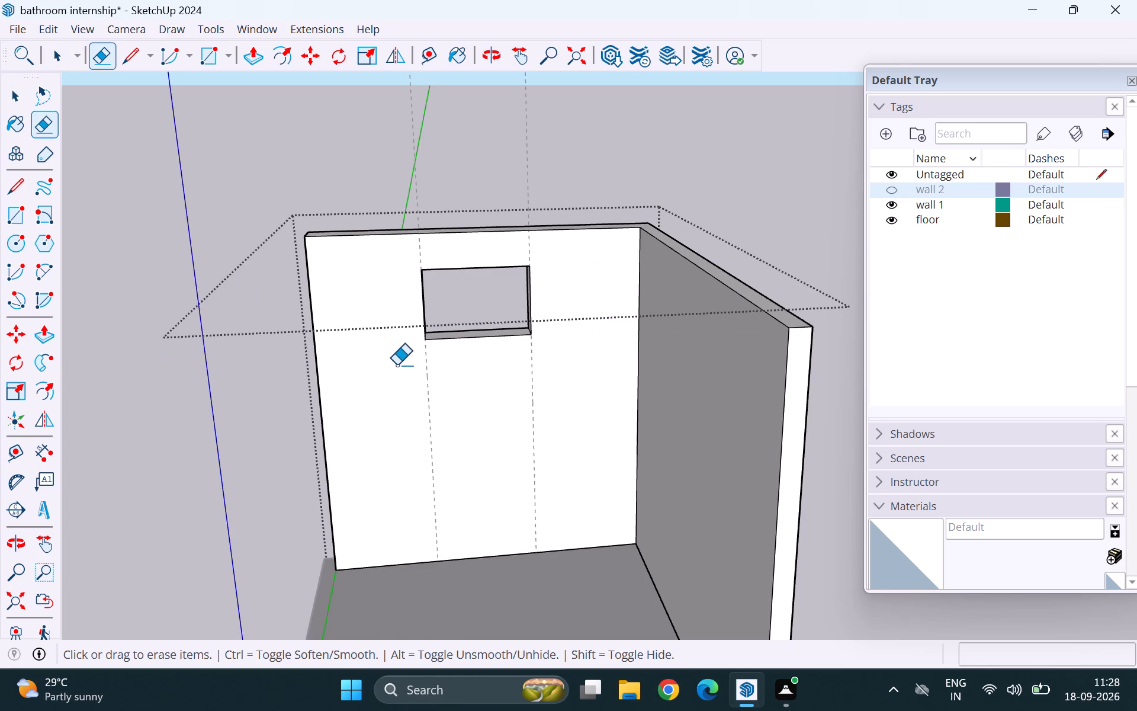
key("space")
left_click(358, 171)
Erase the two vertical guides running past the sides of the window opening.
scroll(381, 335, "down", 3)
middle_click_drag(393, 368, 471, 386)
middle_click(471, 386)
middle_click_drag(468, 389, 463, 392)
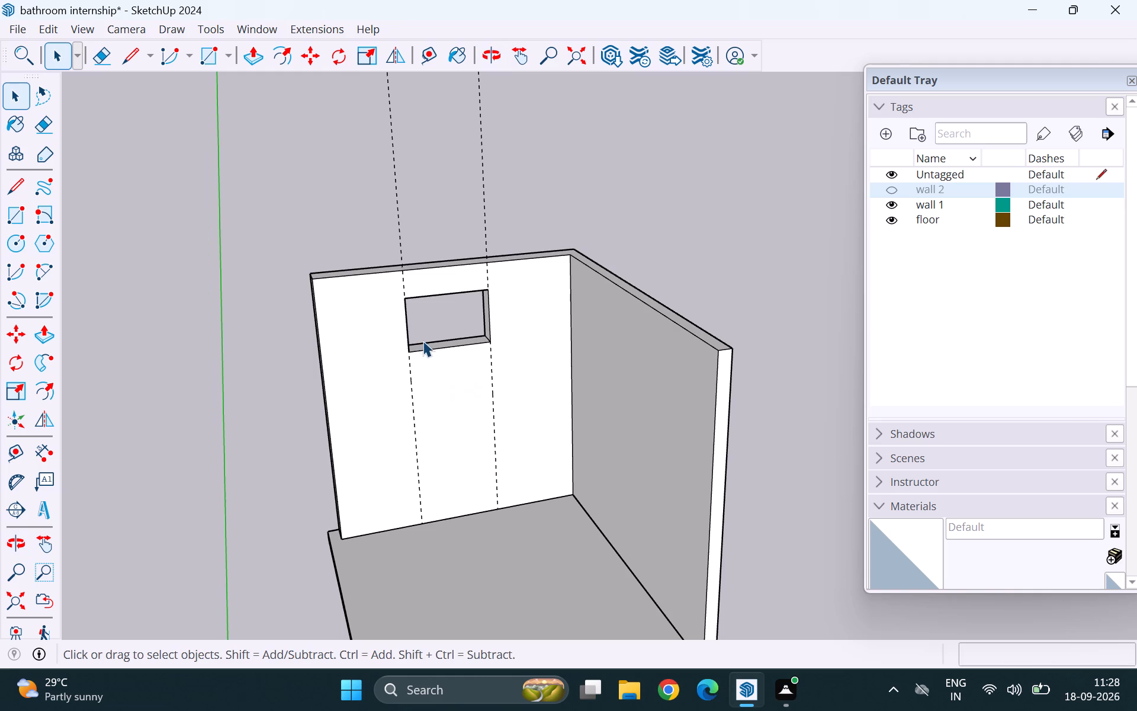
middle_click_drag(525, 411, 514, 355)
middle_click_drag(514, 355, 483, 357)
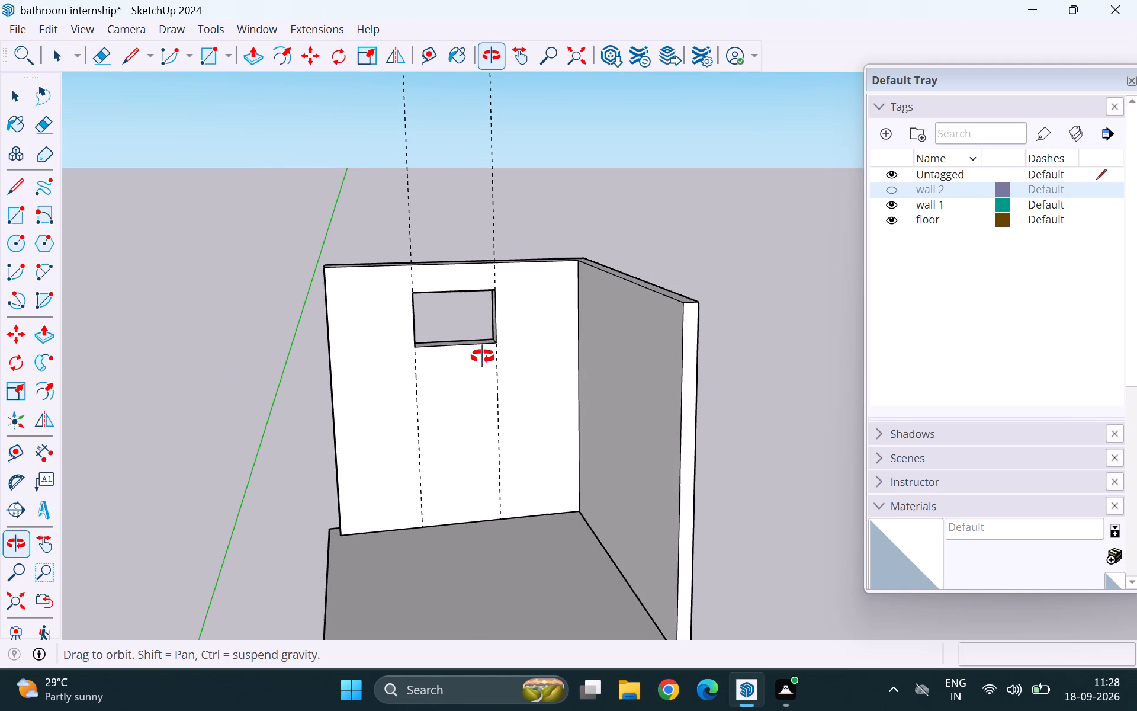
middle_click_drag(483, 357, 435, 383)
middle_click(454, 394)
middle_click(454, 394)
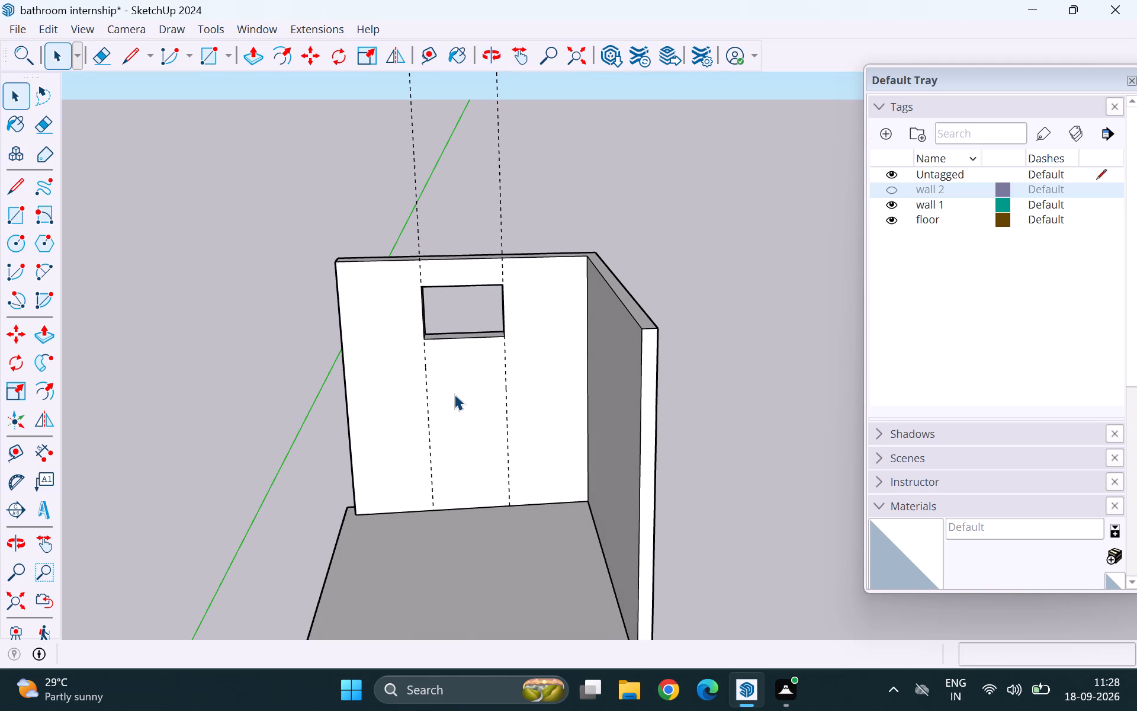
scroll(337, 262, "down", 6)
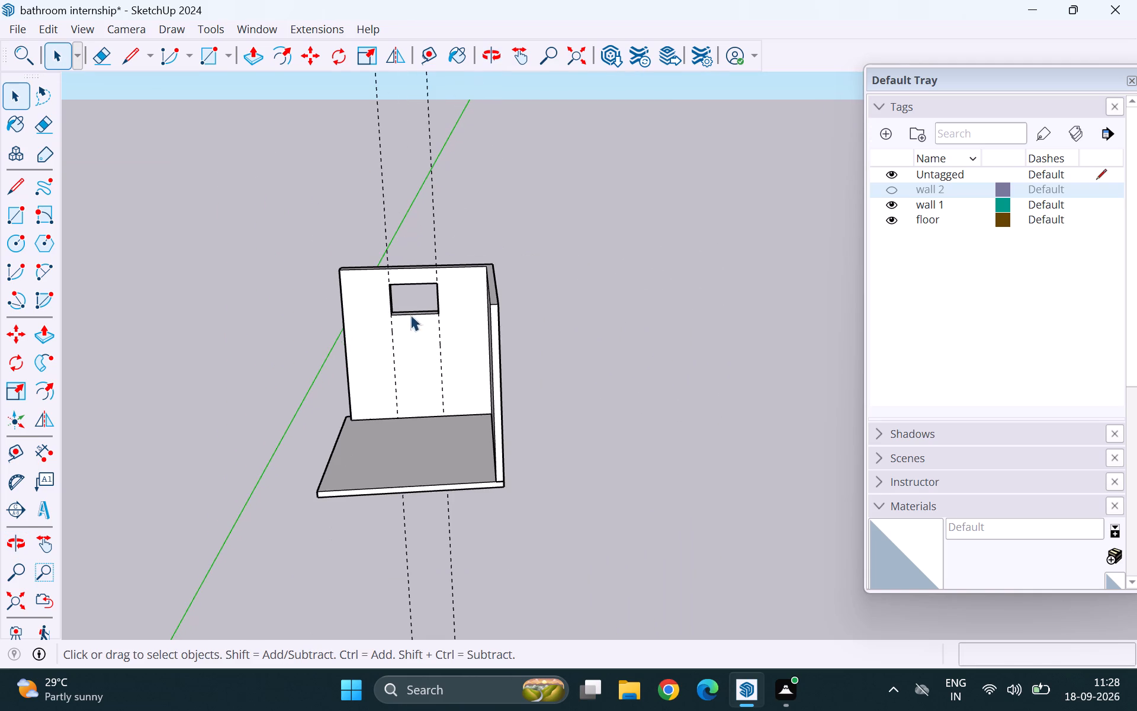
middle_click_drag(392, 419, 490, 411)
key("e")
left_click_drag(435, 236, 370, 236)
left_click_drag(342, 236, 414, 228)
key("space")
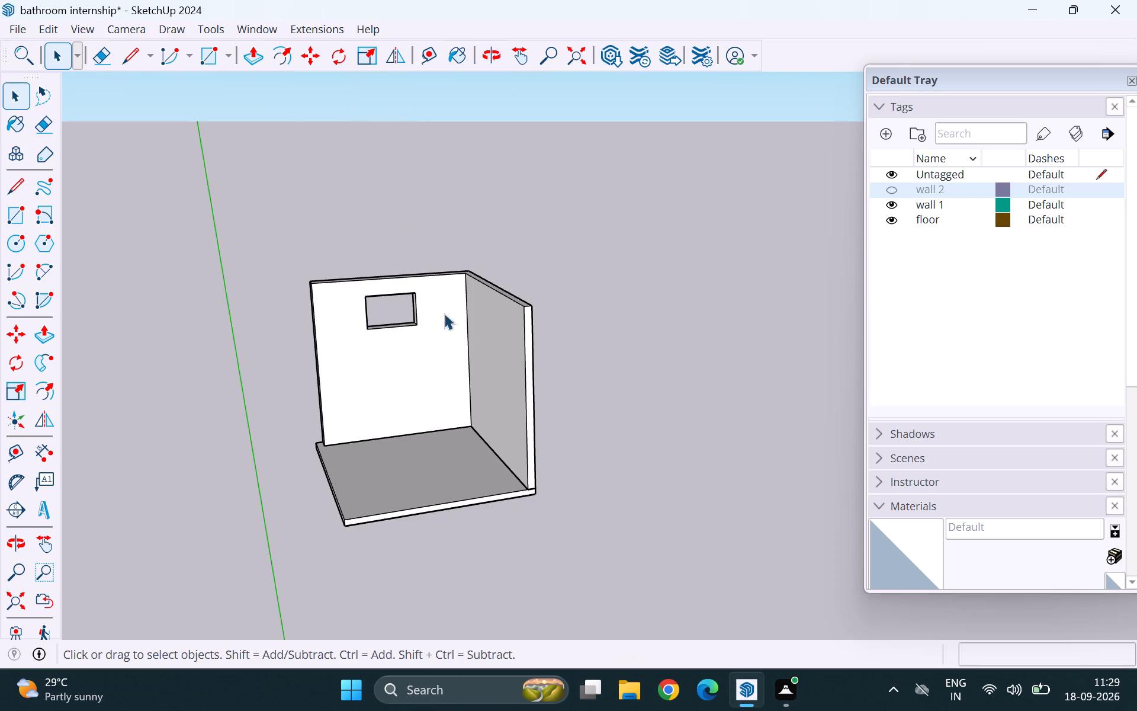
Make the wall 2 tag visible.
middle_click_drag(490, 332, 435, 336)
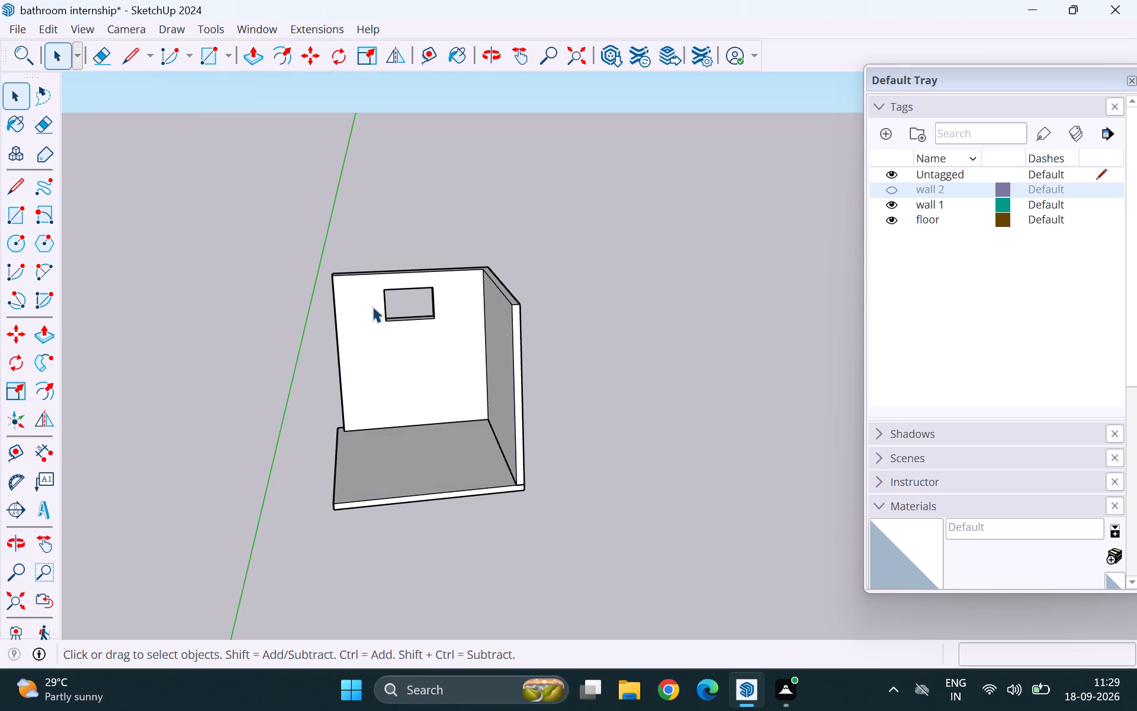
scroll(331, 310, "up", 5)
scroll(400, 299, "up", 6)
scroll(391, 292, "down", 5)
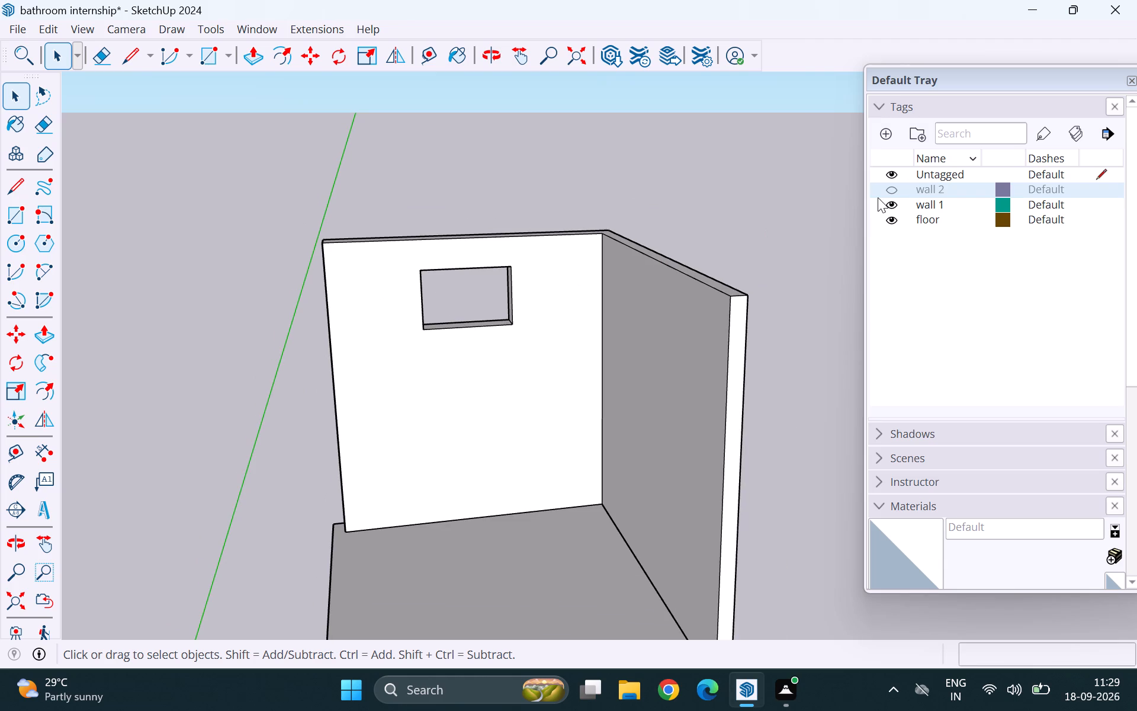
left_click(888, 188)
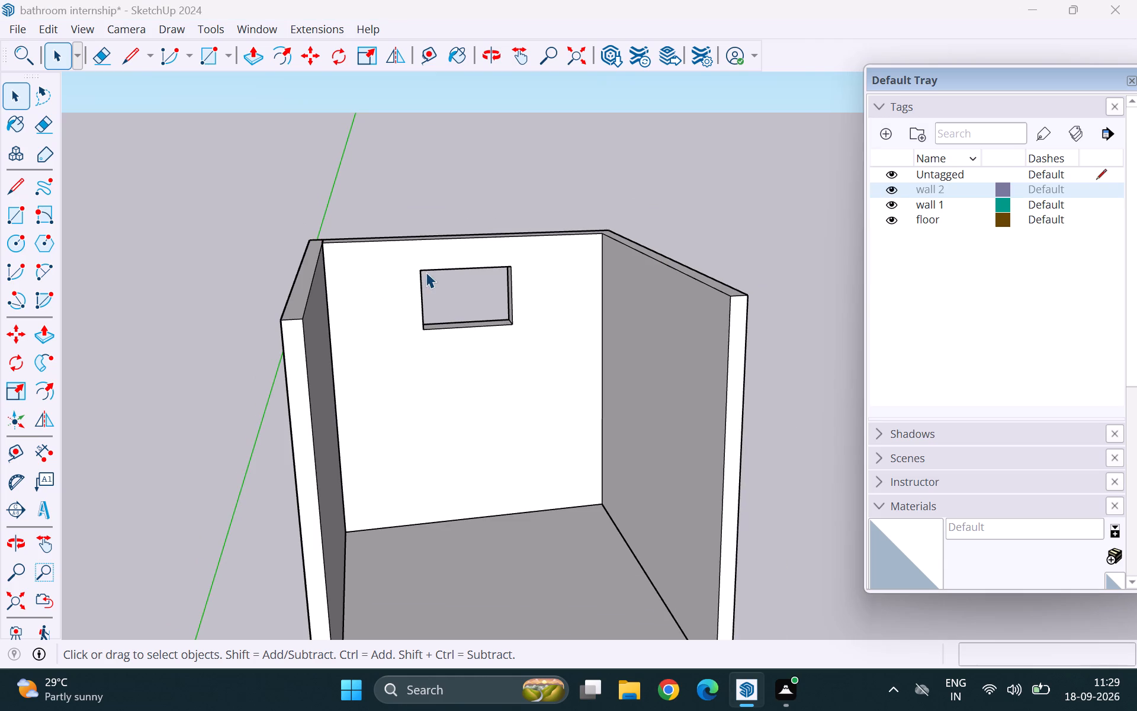
Measure the width of the window opening along its top edge.
scroll(427, 274, "down", 4)
middle_click_drag(454, 363, 458, 324)
scroll(454, 294, "up", 6)
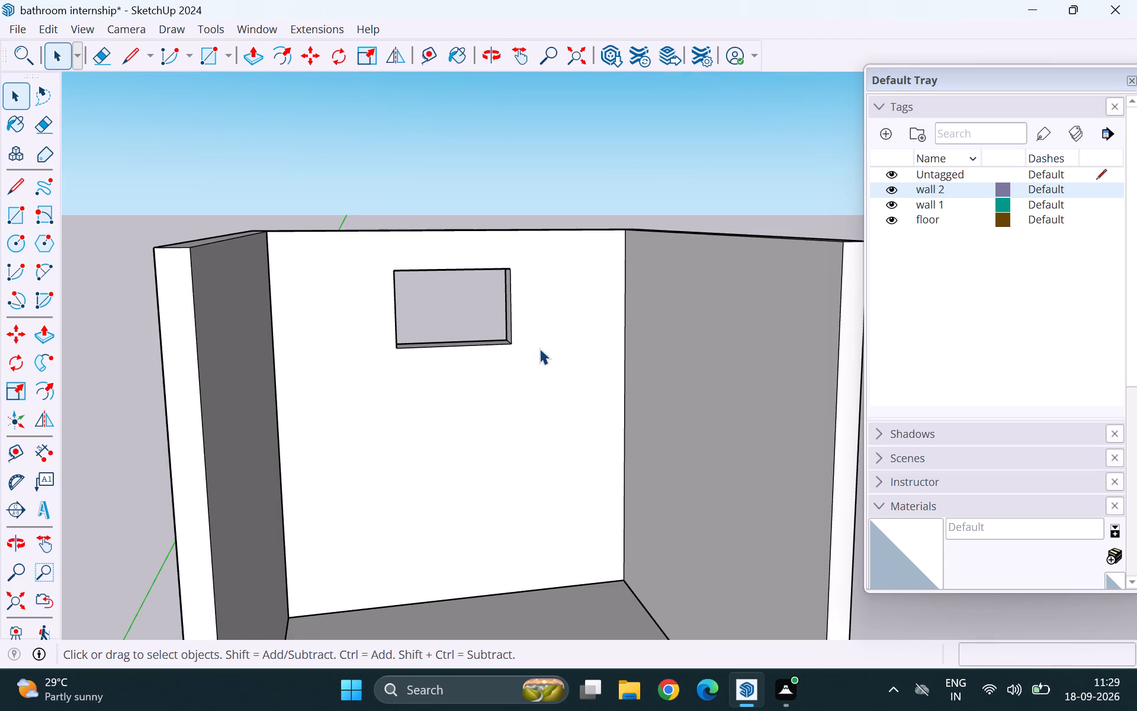
middle_click_drag(539, 348, 479, 358)
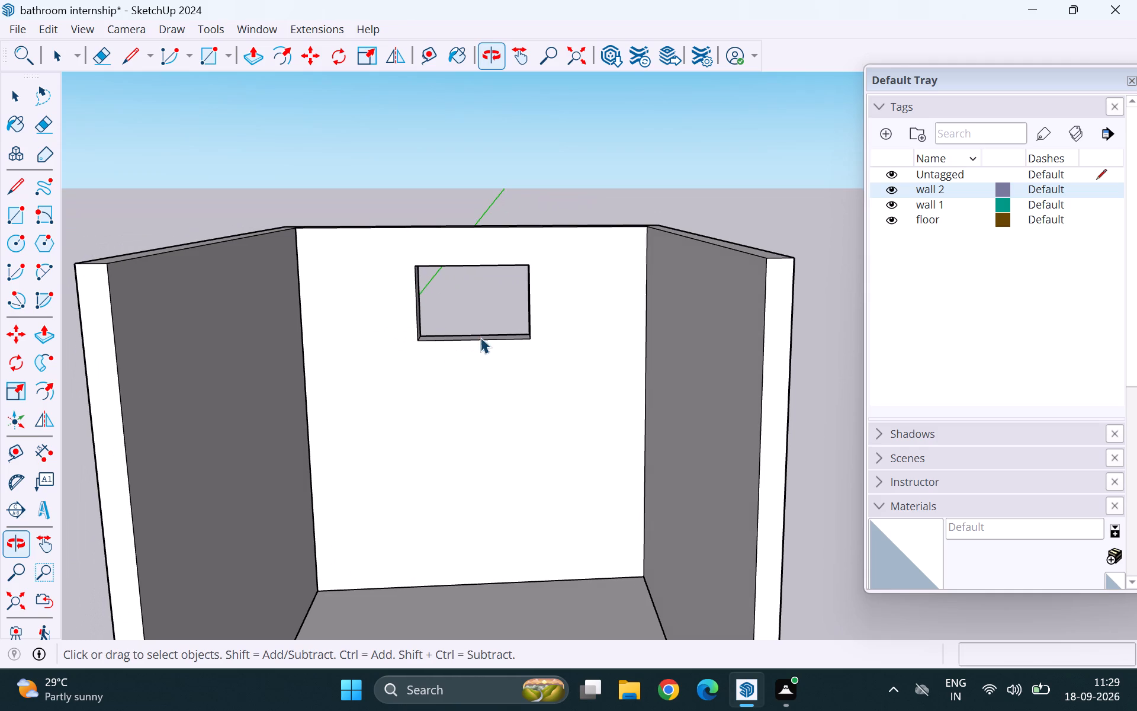
scroll(491, 296, "up", 3)
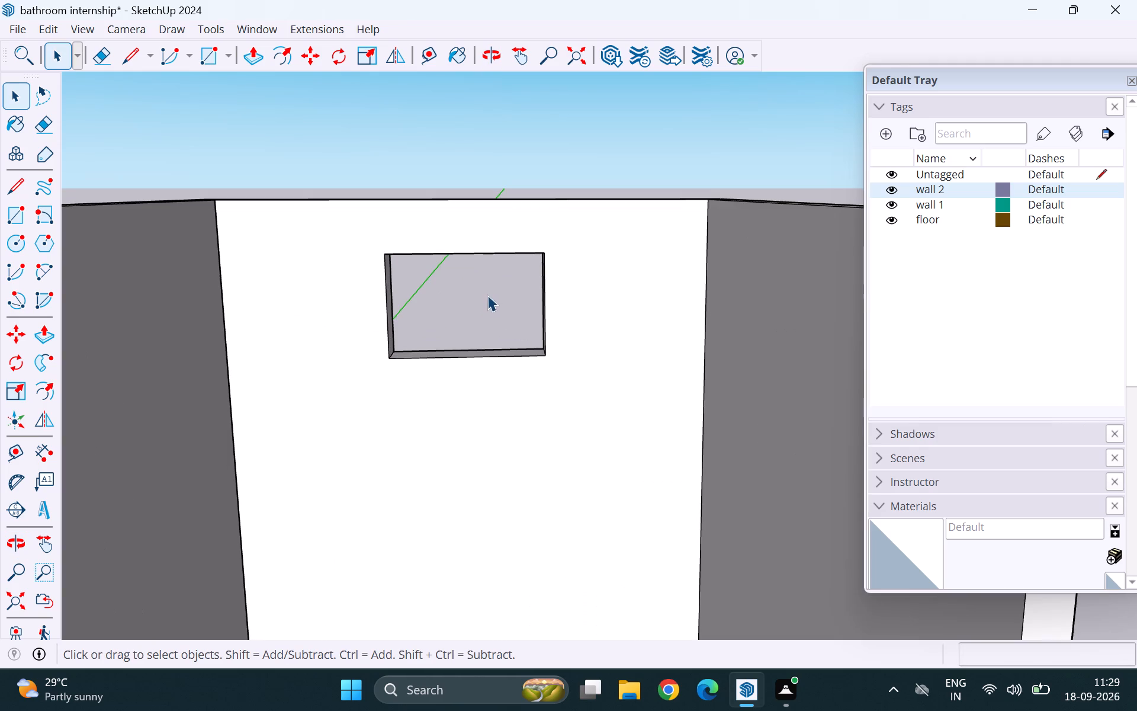
key("t")
left_click(384, 256)
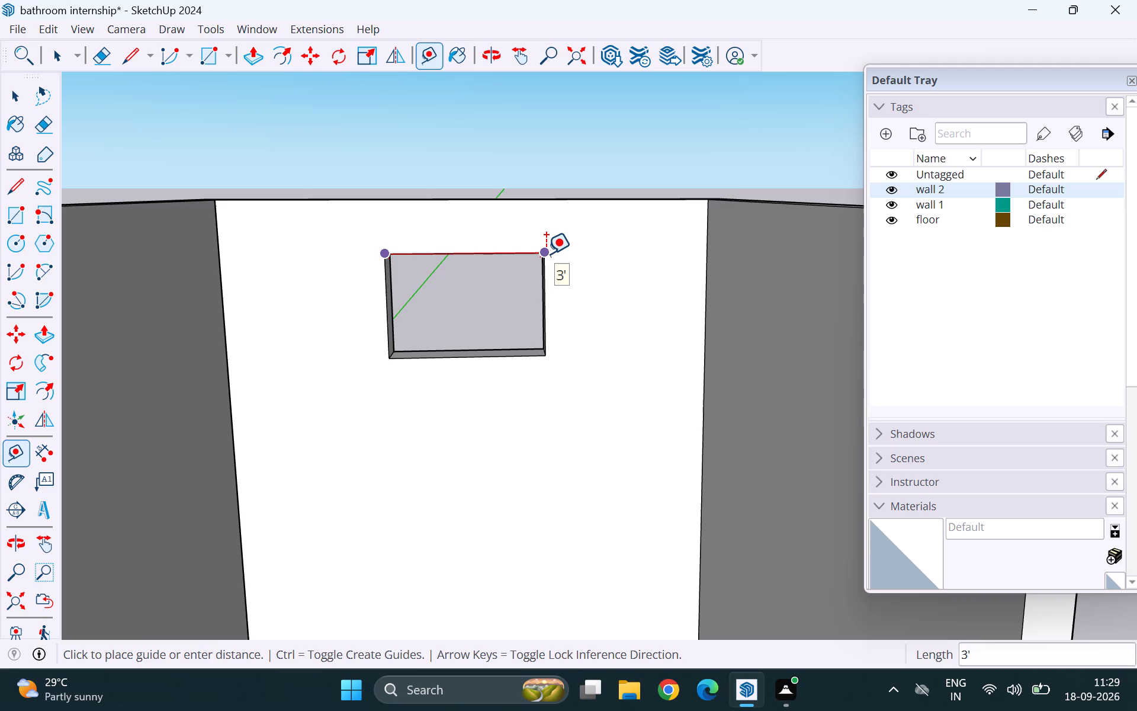
key("Escape")
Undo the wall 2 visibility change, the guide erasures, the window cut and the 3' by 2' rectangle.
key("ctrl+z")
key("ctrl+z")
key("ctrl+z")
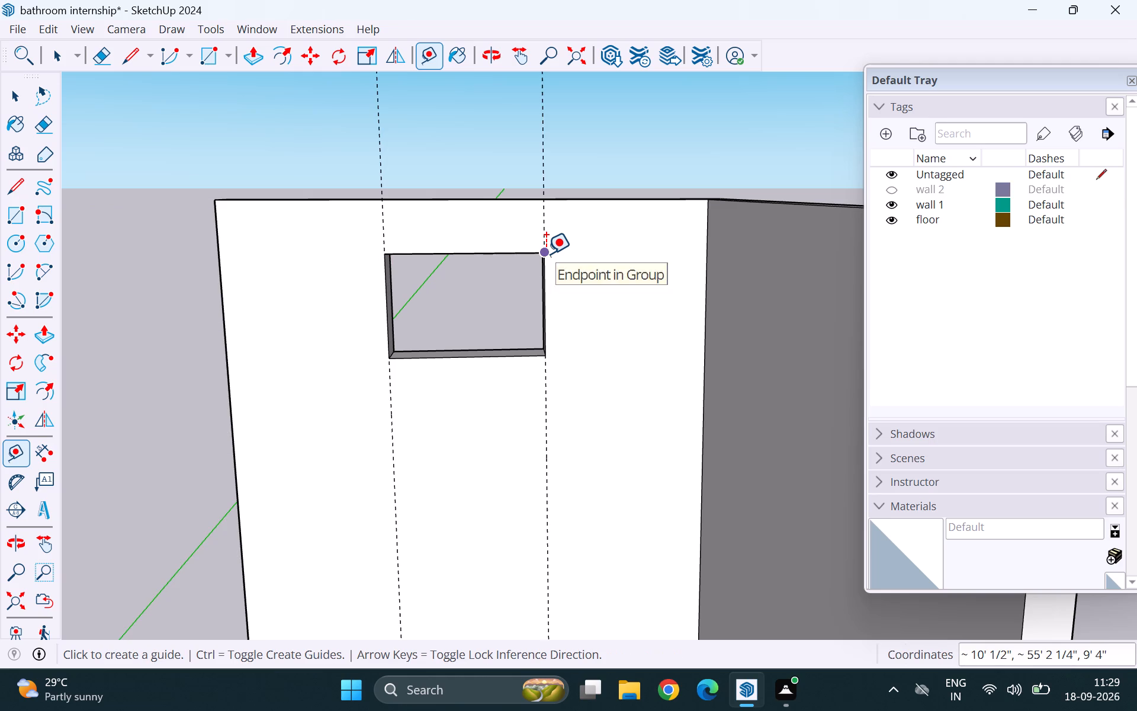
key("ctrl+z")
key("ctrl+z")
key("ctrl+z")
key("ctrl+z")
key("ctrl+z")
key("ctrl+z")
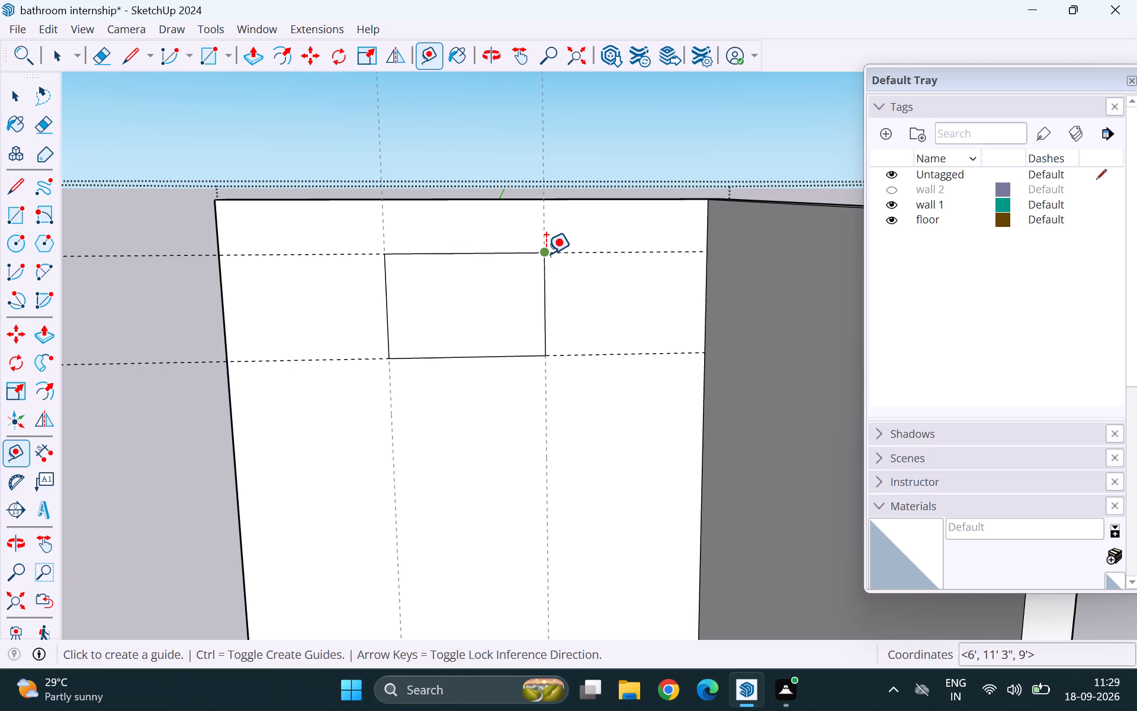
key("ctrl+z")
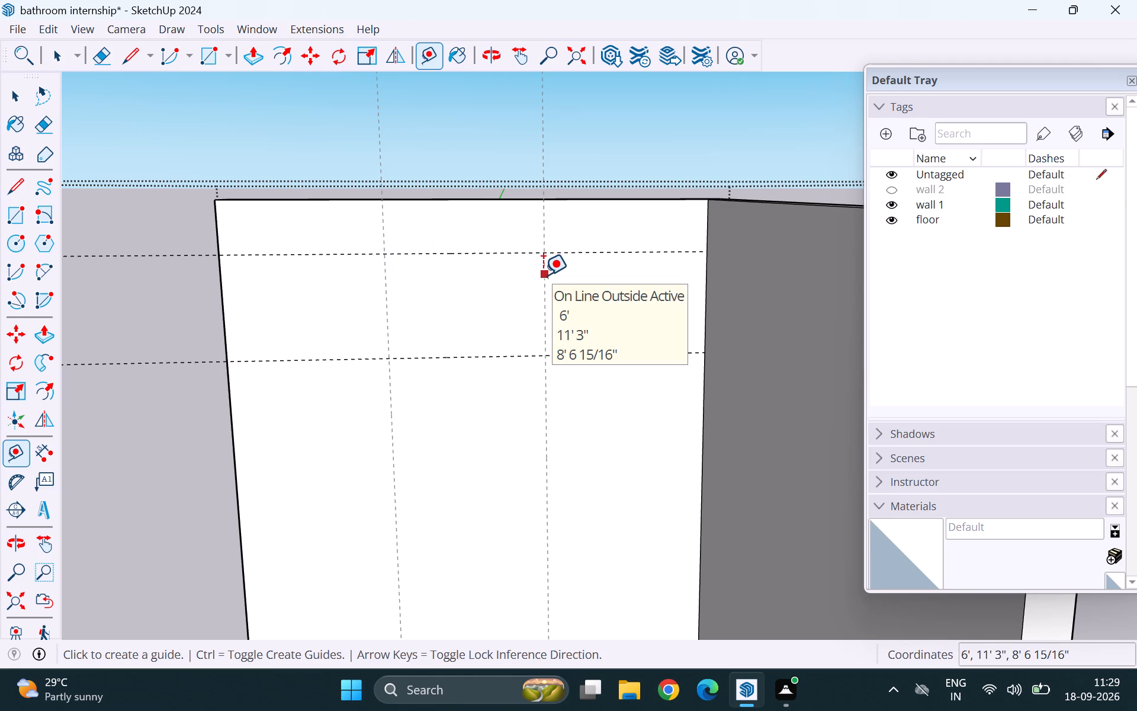
Place a vertical guide on the back wall 2' to the left of the window's right-hand vertical guide.
left_click(543, 275)
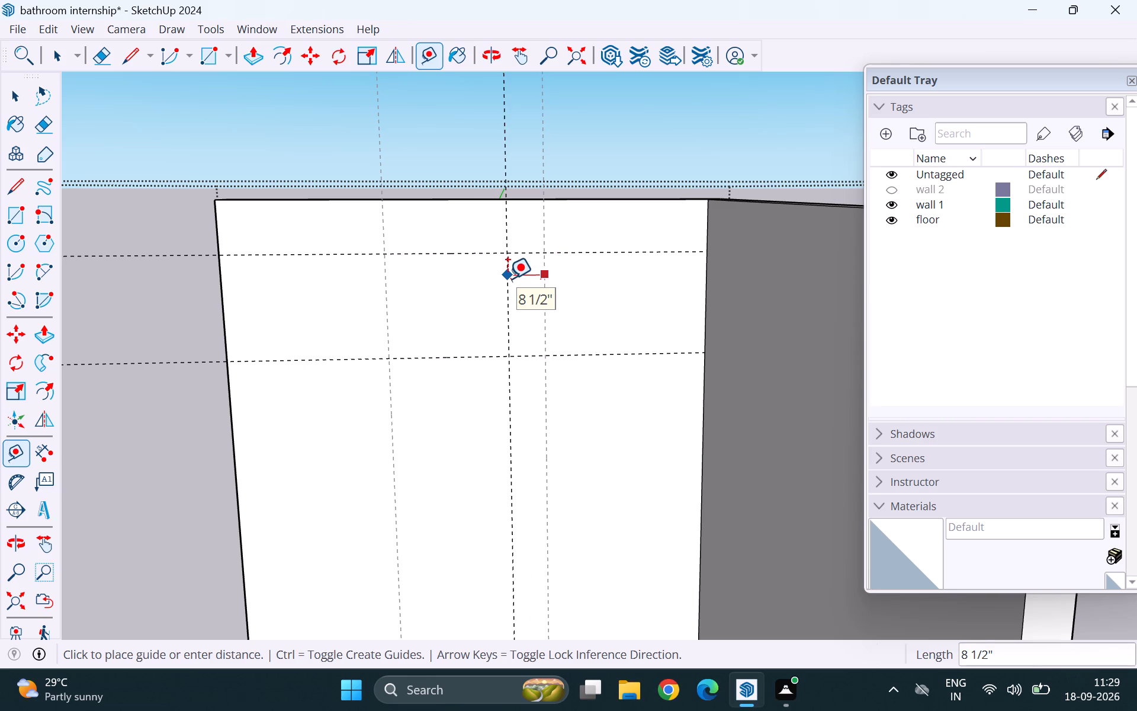
type("2'")
key("Return")
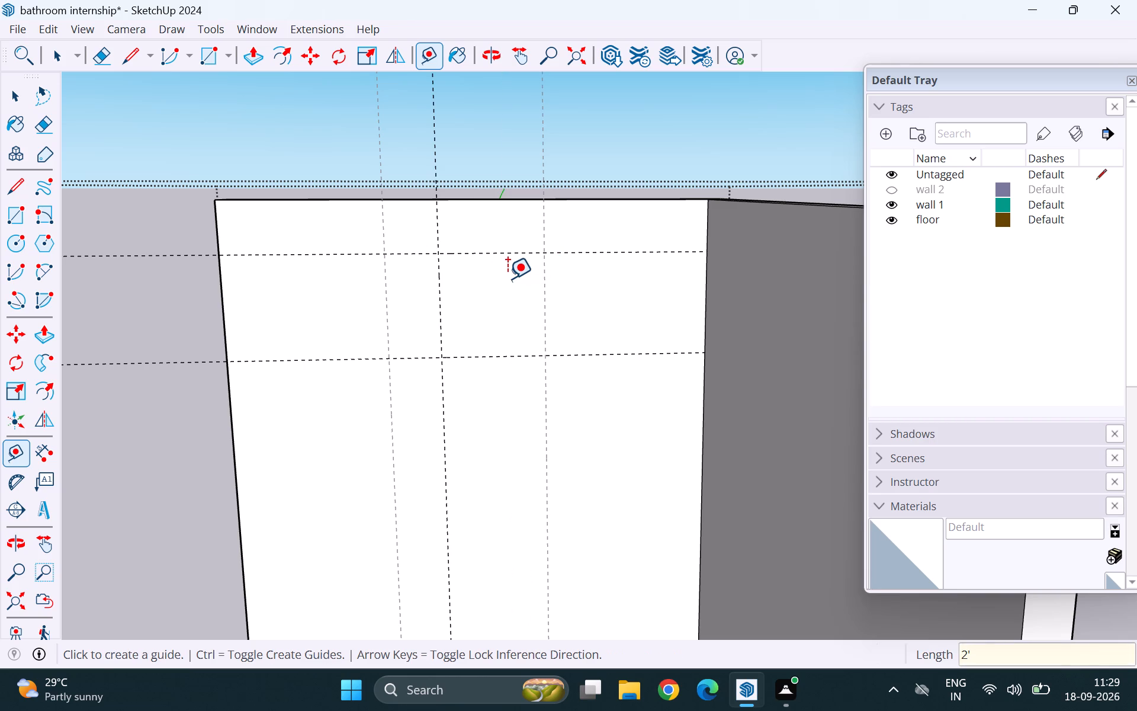
Draw a 2' by 2' window rectangle between the guide intersections on the back wall, inside the wall group.
key("r")
left_click(444, 254)
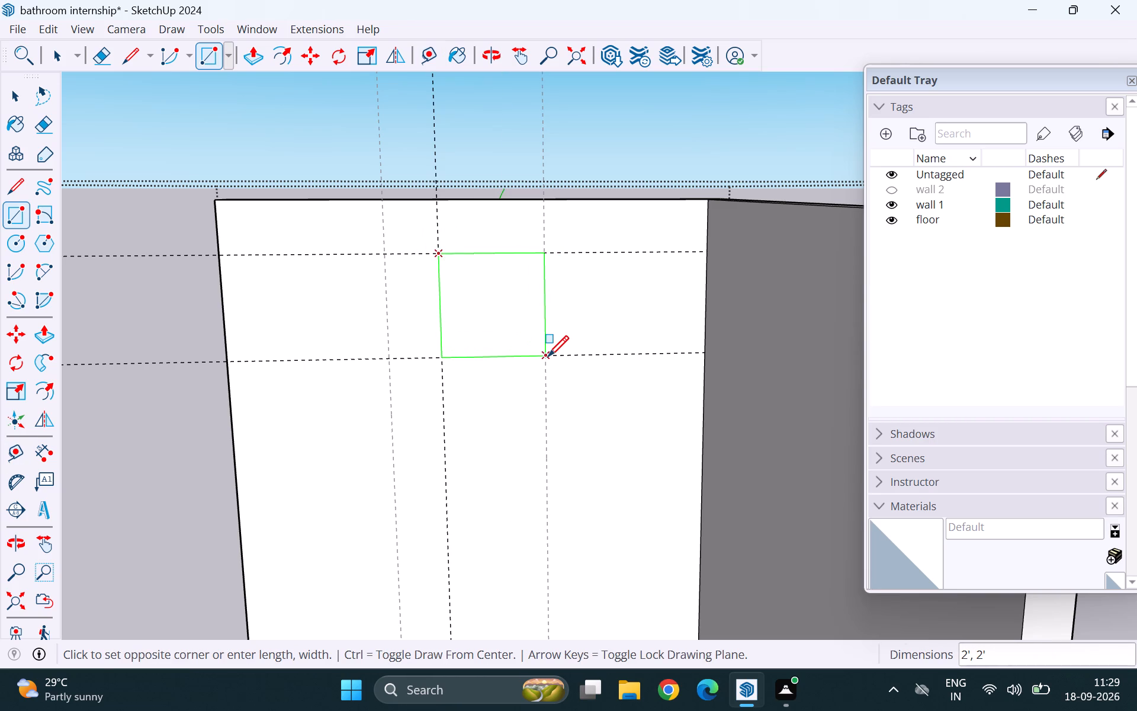
left_click(548, 356)
key("space")
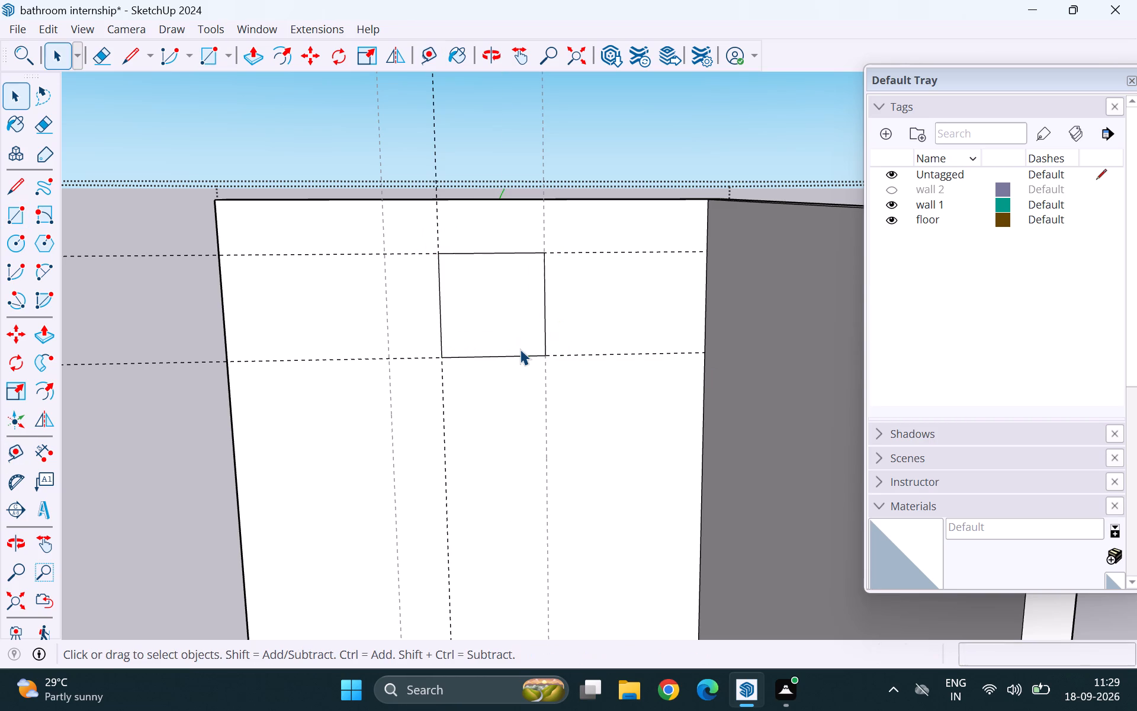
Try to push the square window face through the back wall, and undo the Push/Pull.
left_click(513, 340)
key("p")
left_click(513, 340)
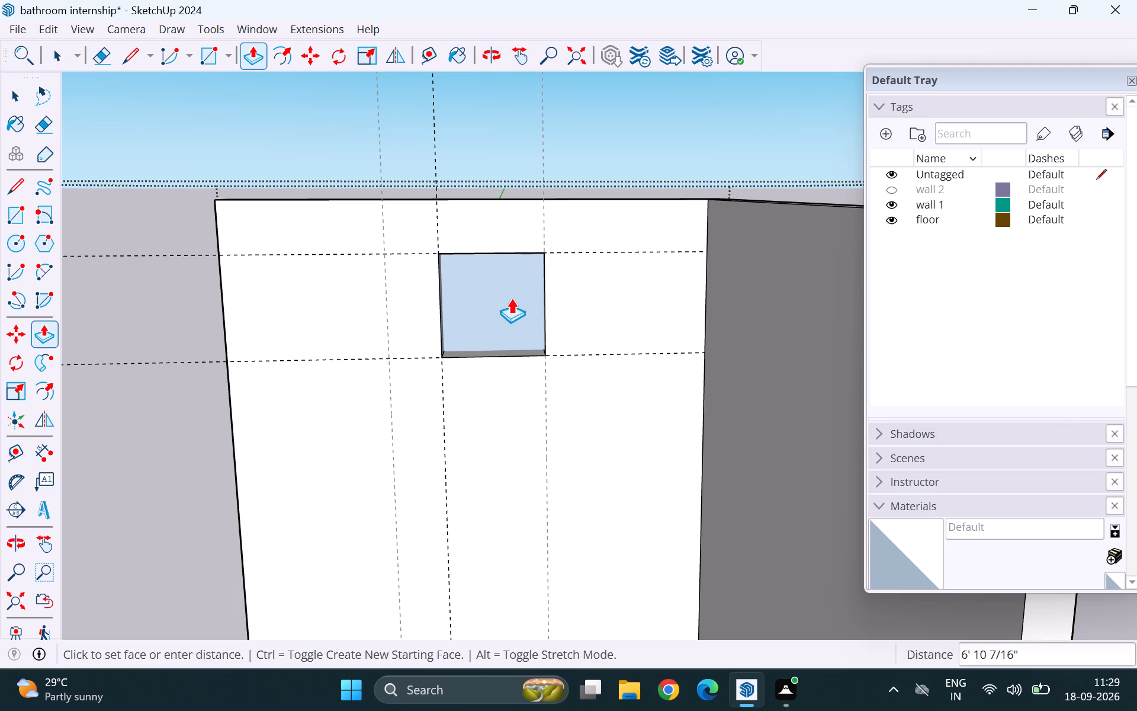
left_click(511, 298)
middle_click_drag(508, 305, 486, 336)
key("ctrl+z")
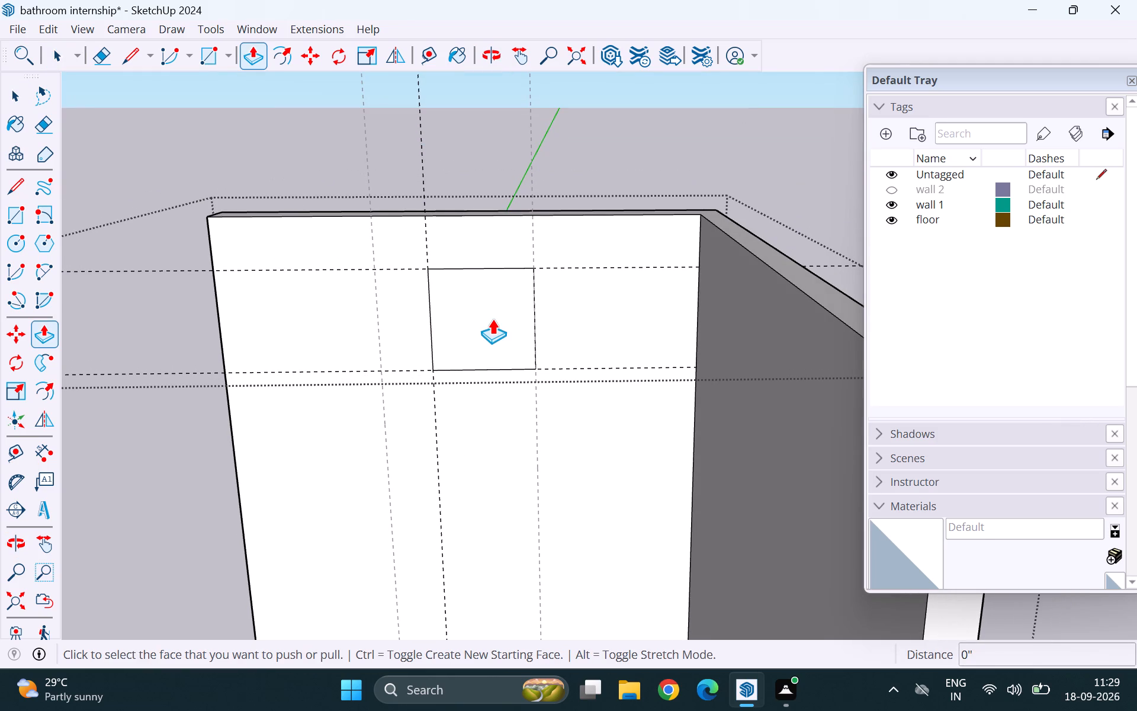
Push the 2' by 2' window face 9" through the back wall to cut the opening, and close the wall group.
key("space")
left_click(493, 318)
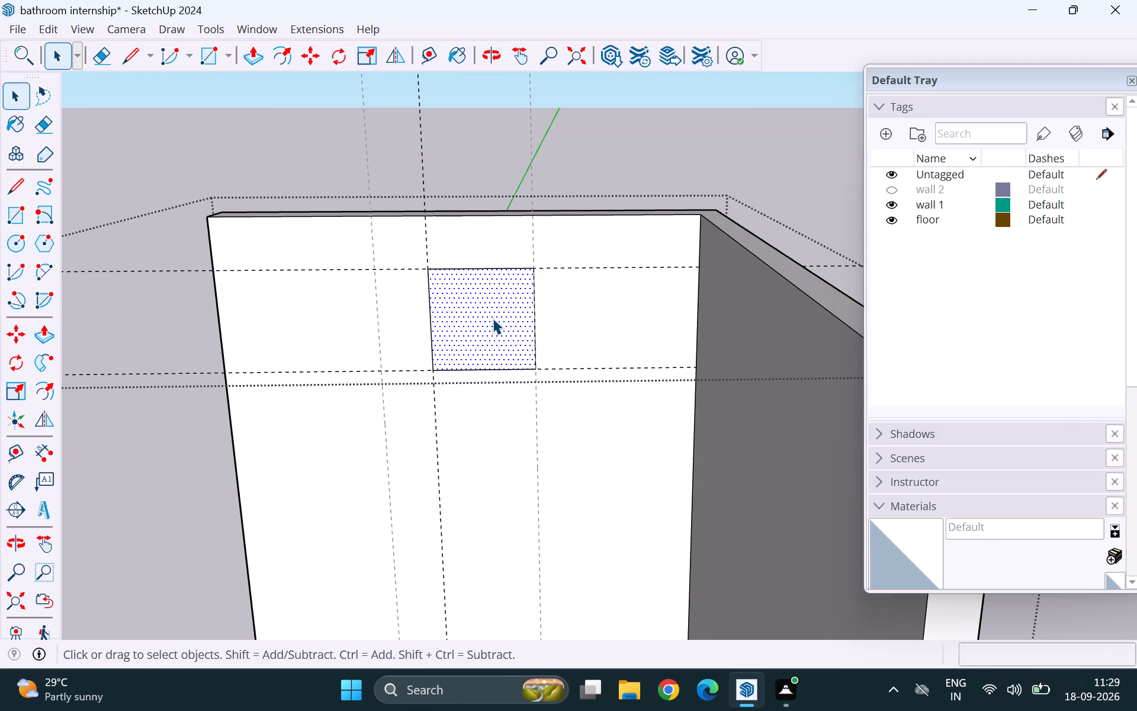
key("p")
left_click(493, 318)
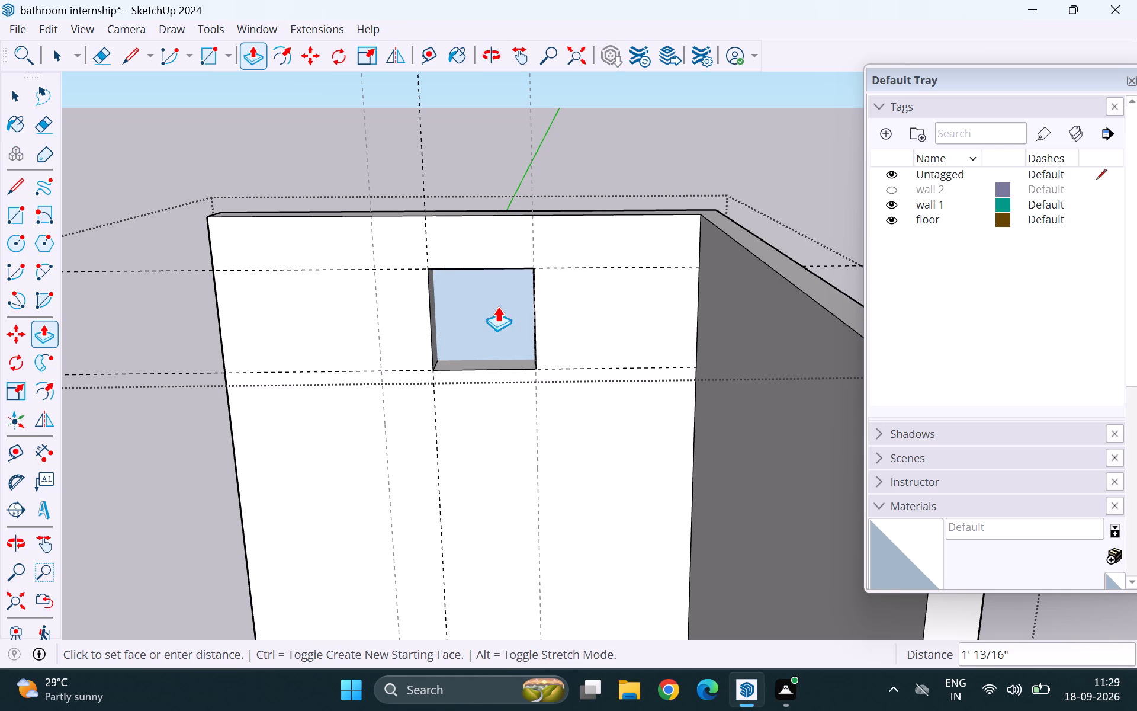
left_click(483, 291)
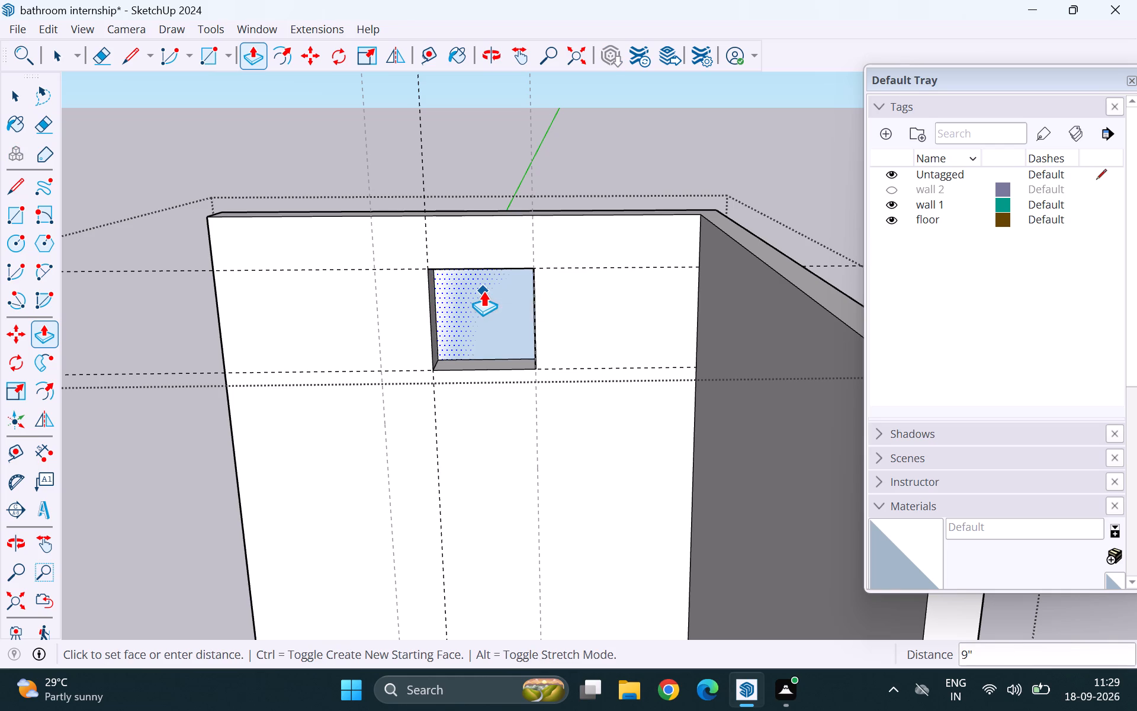
key("space")
left_click(591, 132)
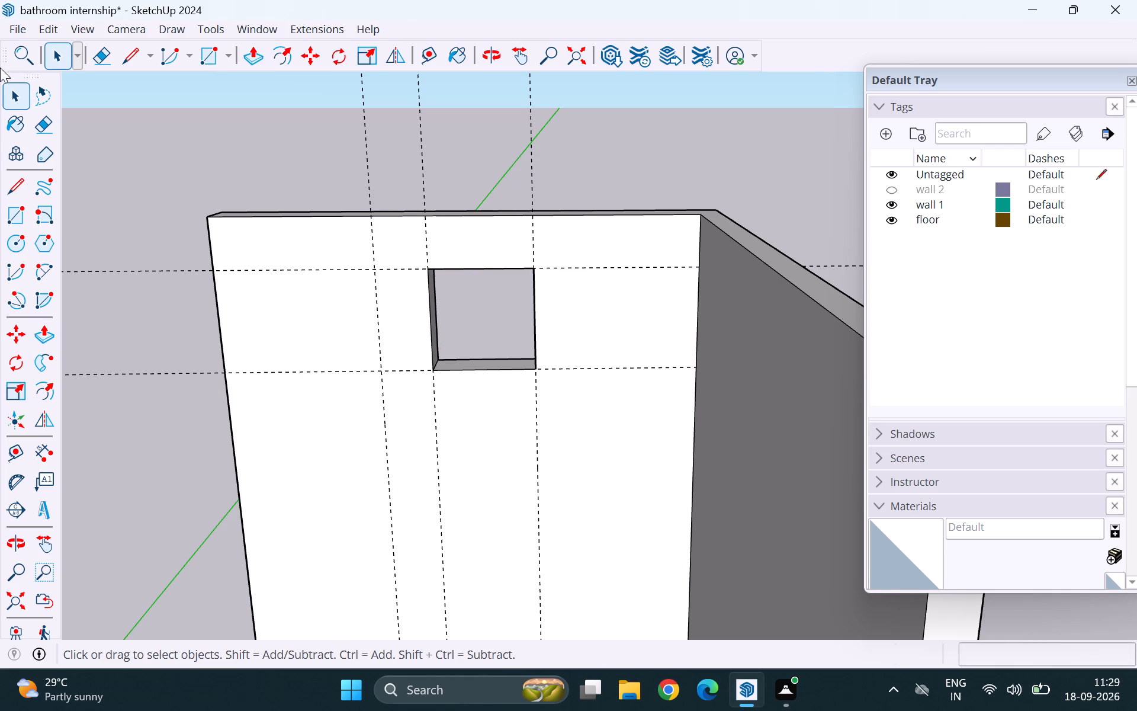
Delete all guides in the model.
left_click(59, 27)
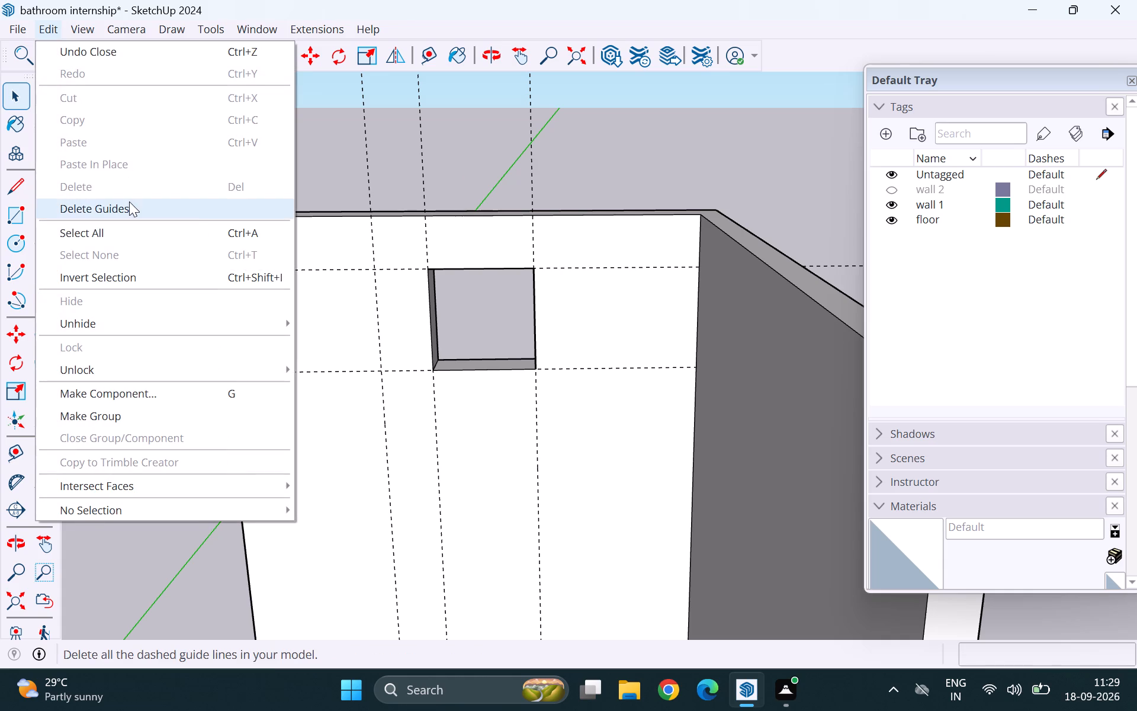
left_click(129, 201)
scroll(294, 286, "down", 8)
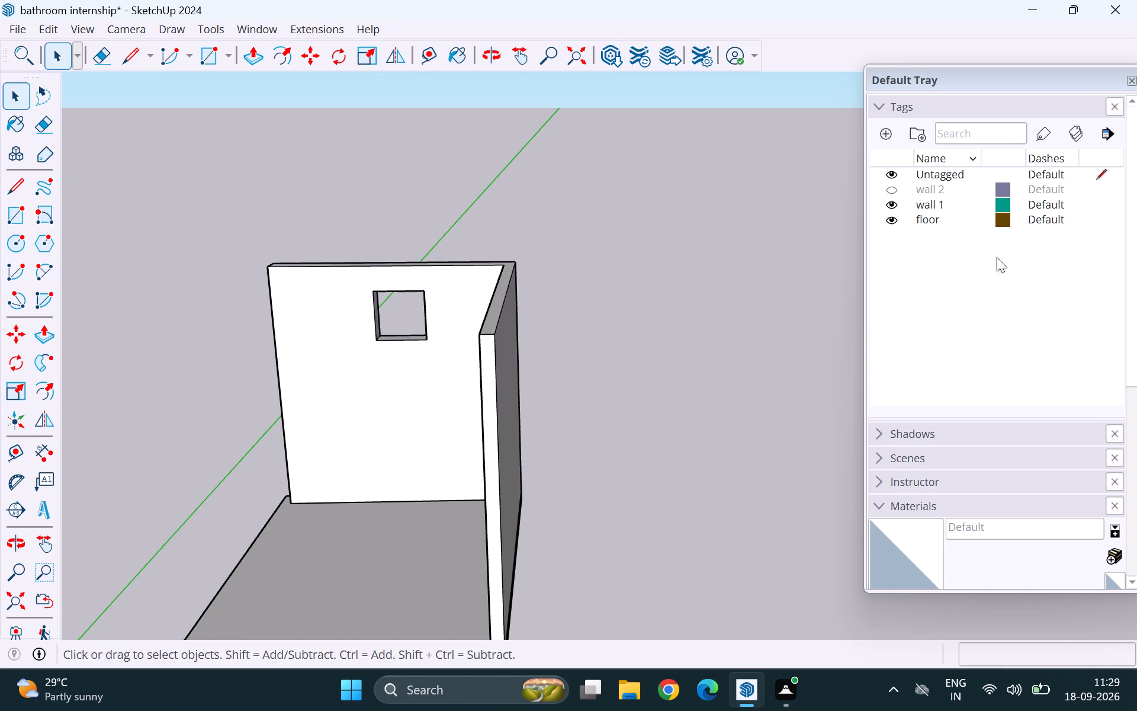
Make the wall 2 tag visible again.
left_click(889, 184)
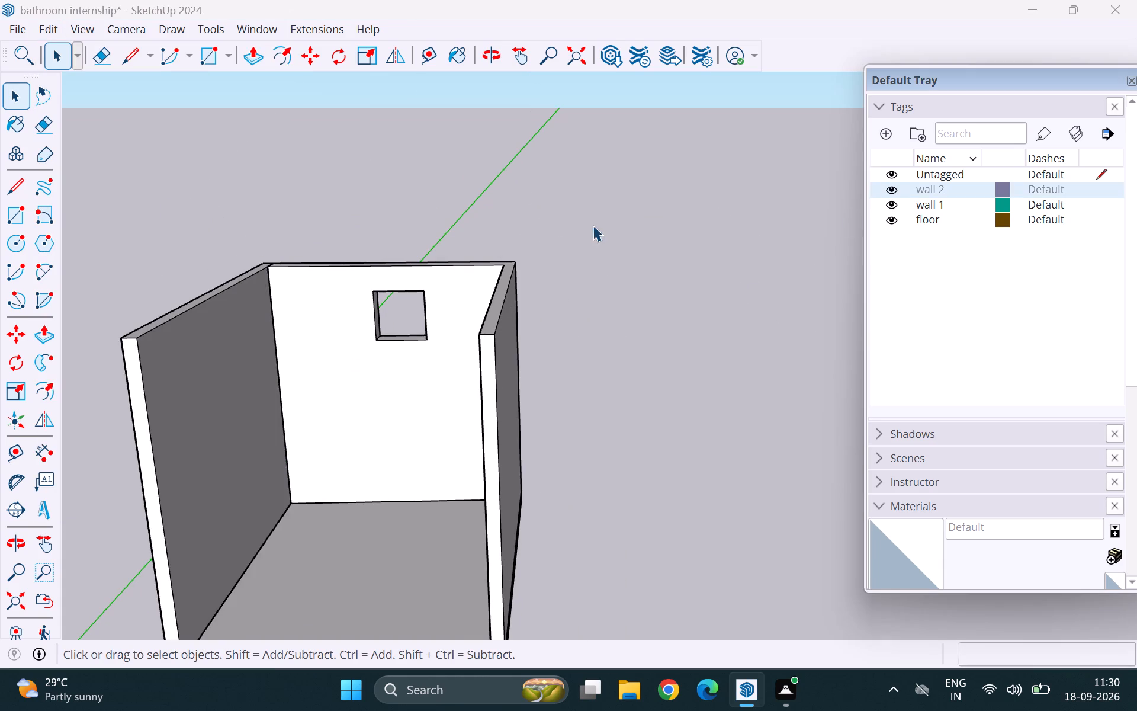
Place vertical guides on the back wall along both window sides, 4' from the left wall and 2' further across.
scroll(595, 243, "down", 4)
middle_click_drag(372, 373, 409, 305)
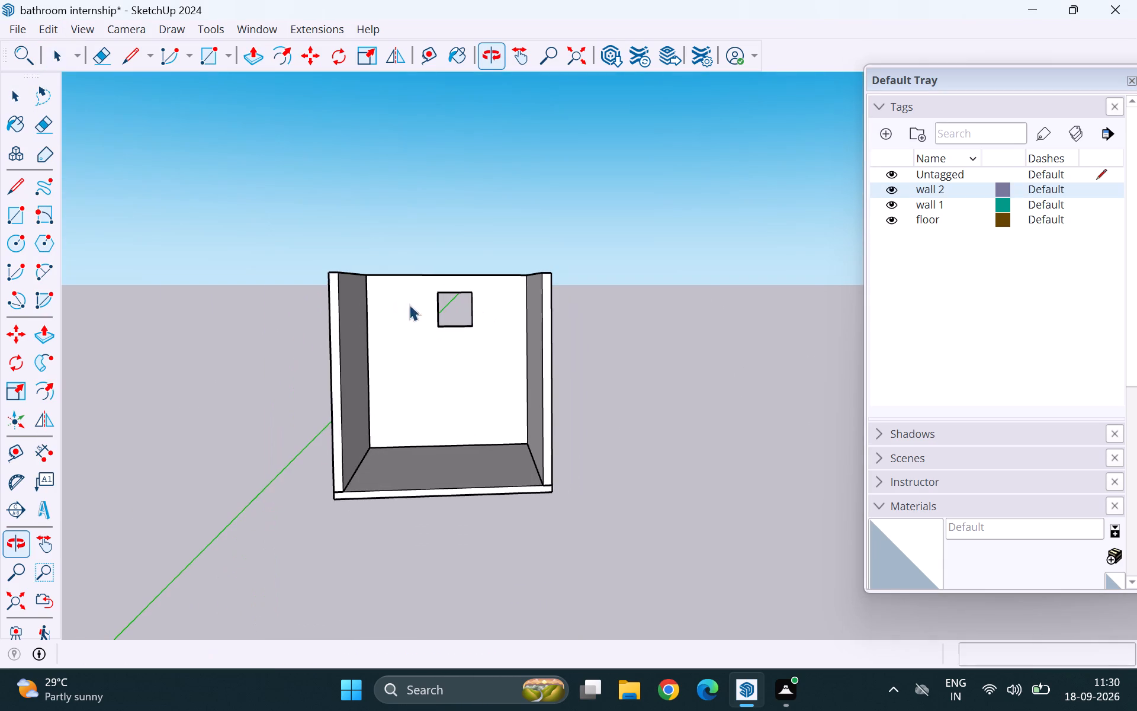
scroll(437, 347, "up", 6)
key("t")
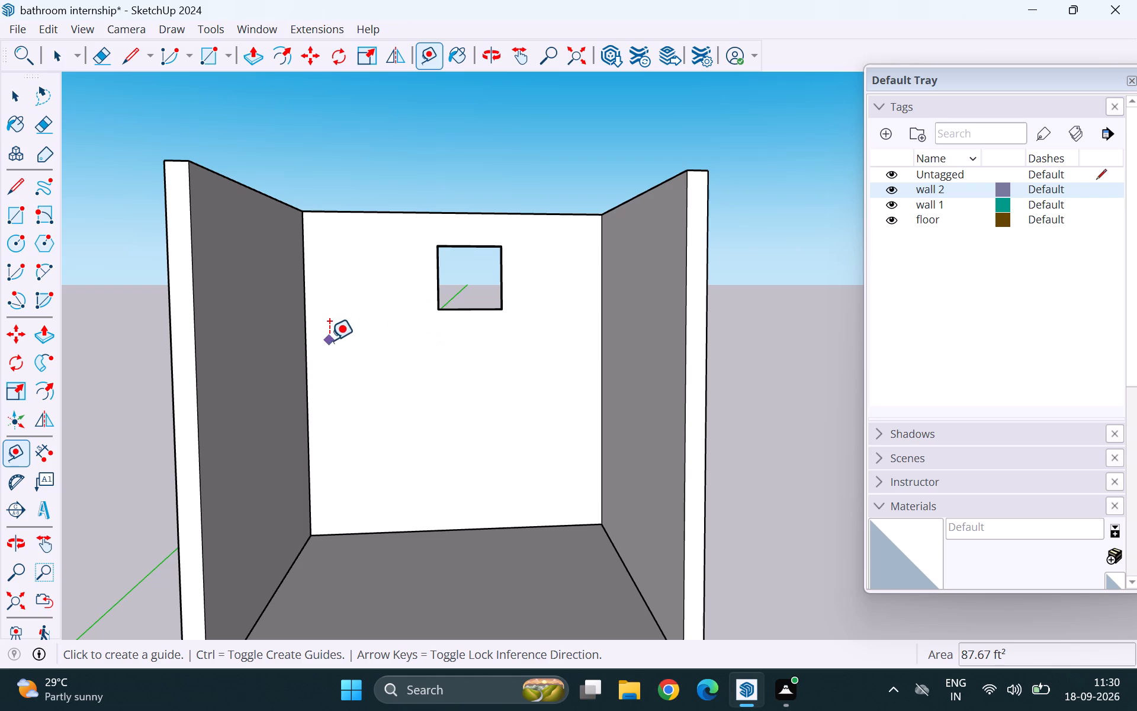
left_click(307, 350)
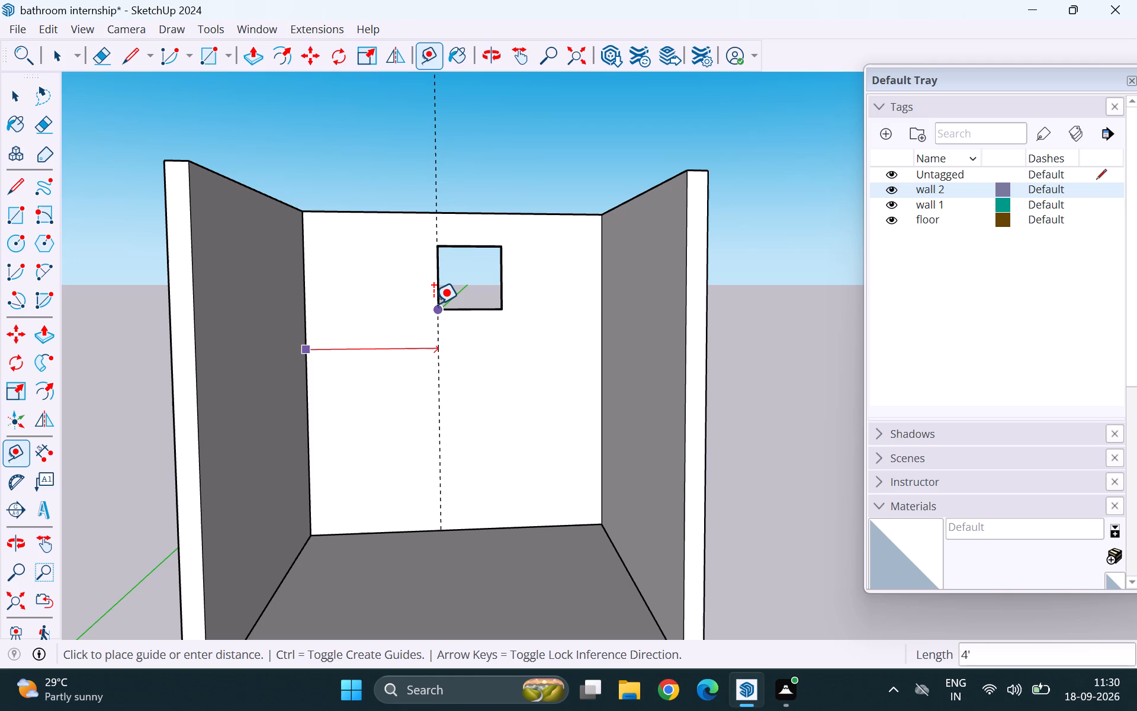
left_click(433, 304)
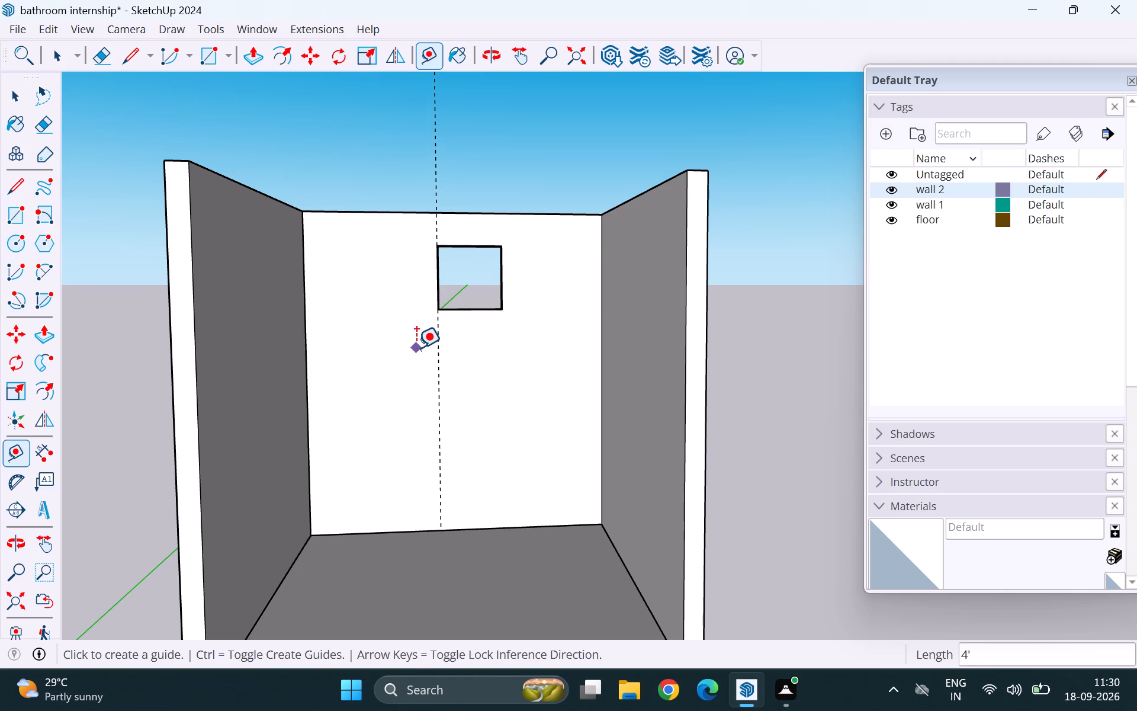
key("space")
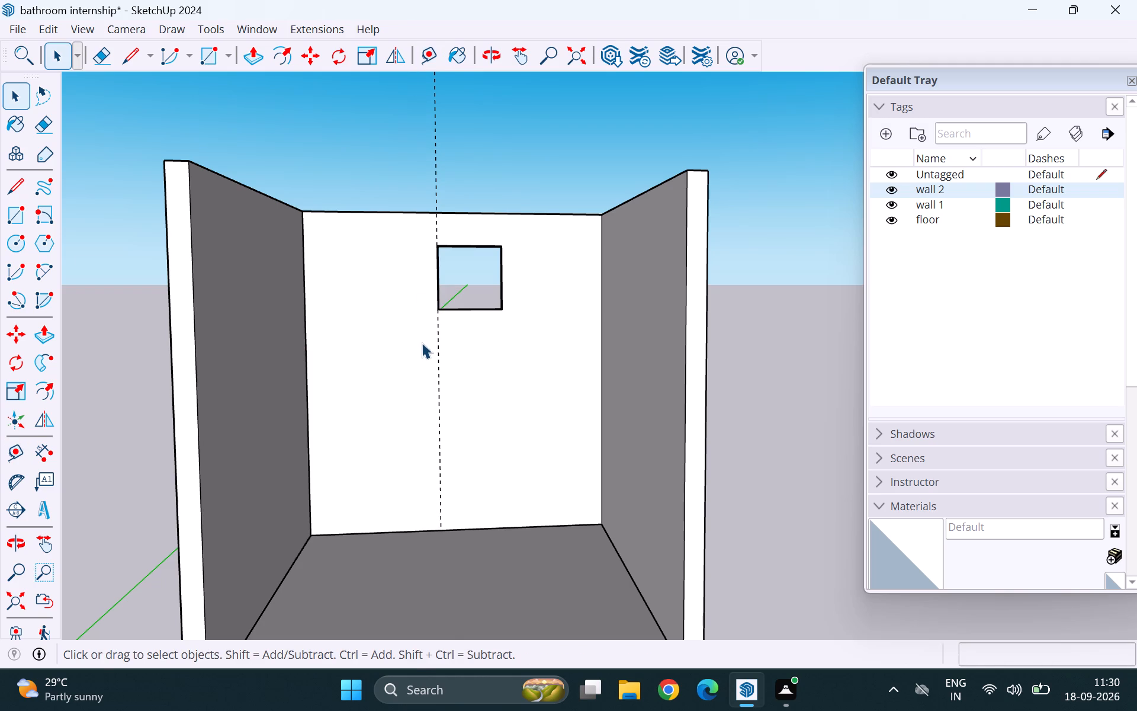
key("t")
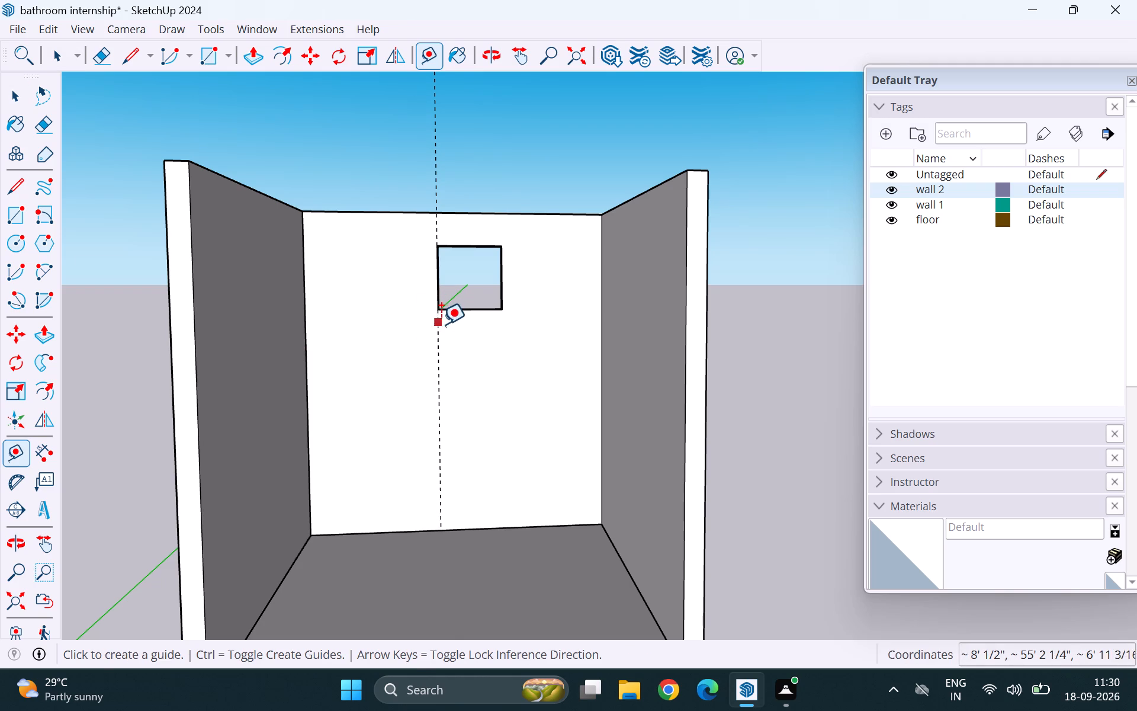
left_click(441, 334)
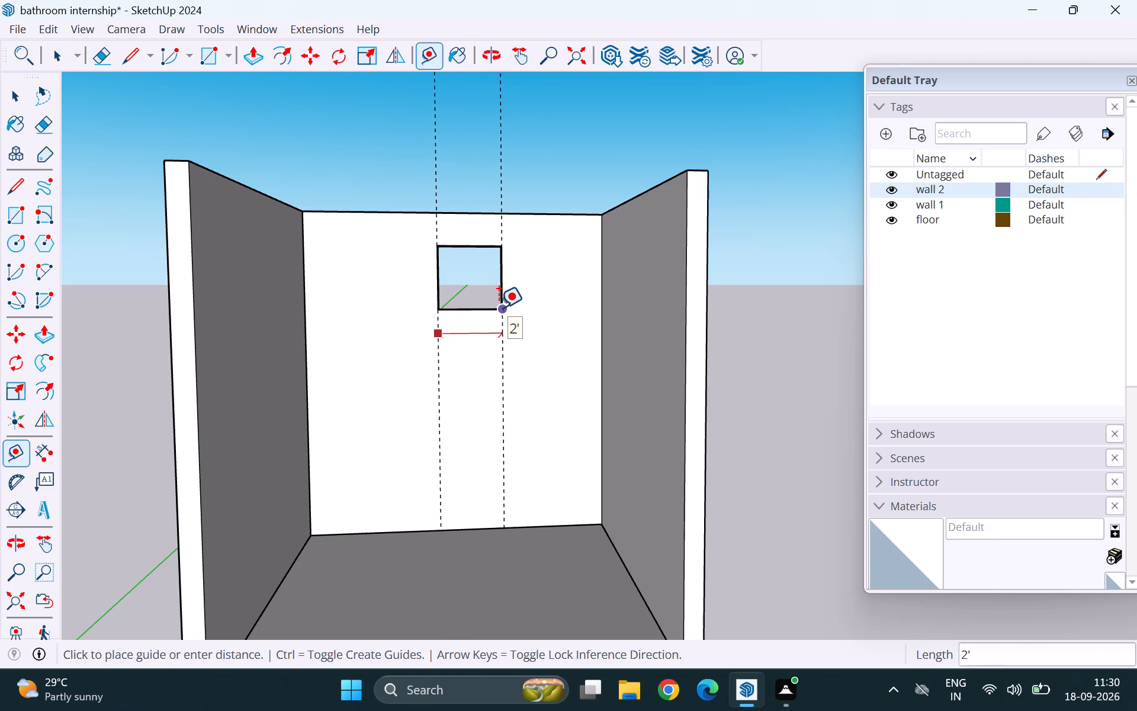
left_click(499, 308)
key("space")
Measure the distance from the guide at the window's right side to the back wall's right corner.
scroll(387, 325, "down", 5)
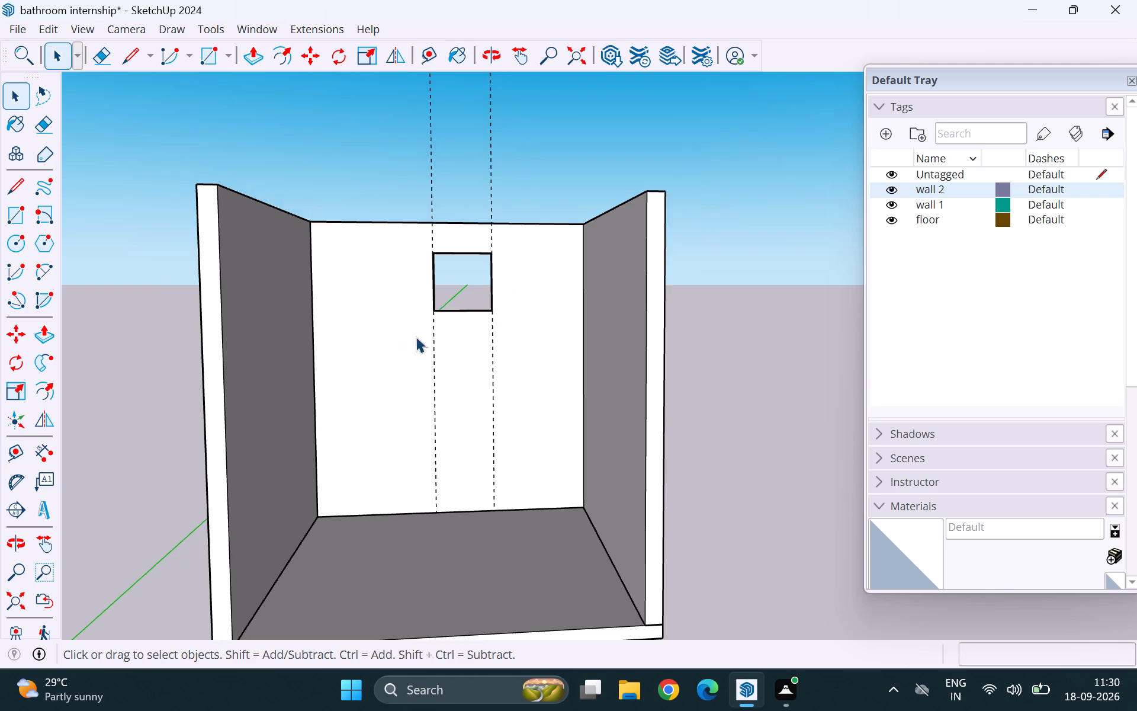
middle_click_drag(438, 317, 436, 365)
scroll(436, 365, "up", 1)
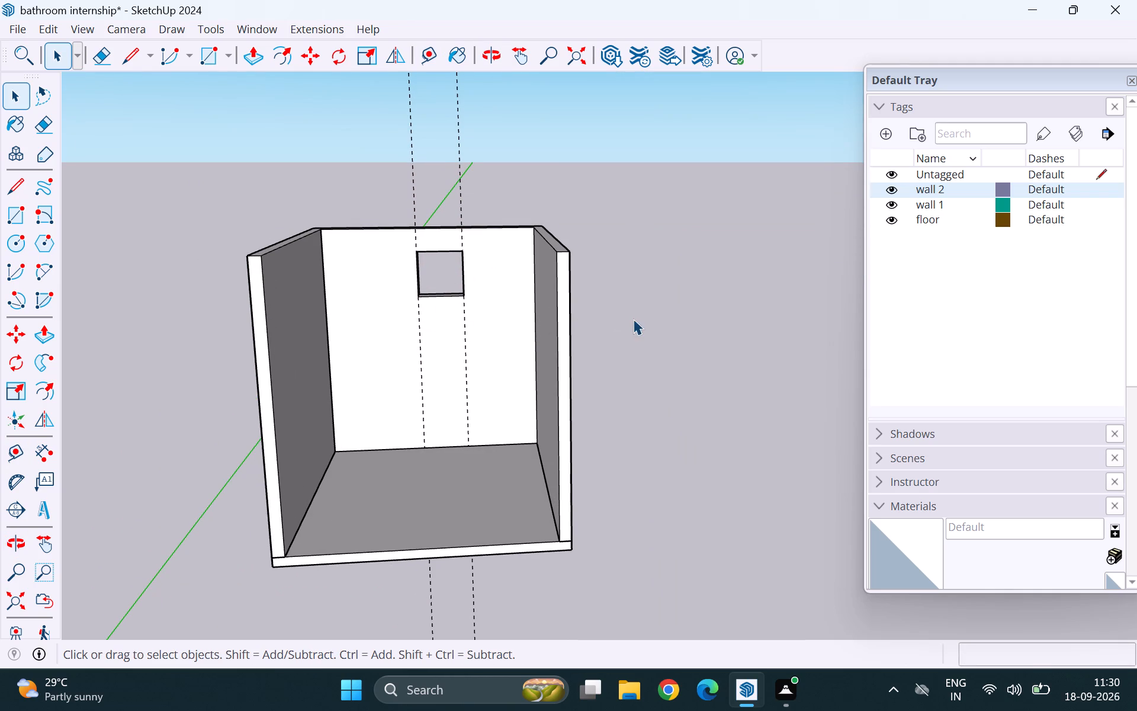
scroll(465, 305, "up", 7)
scroll(547, 289, "up", 4)
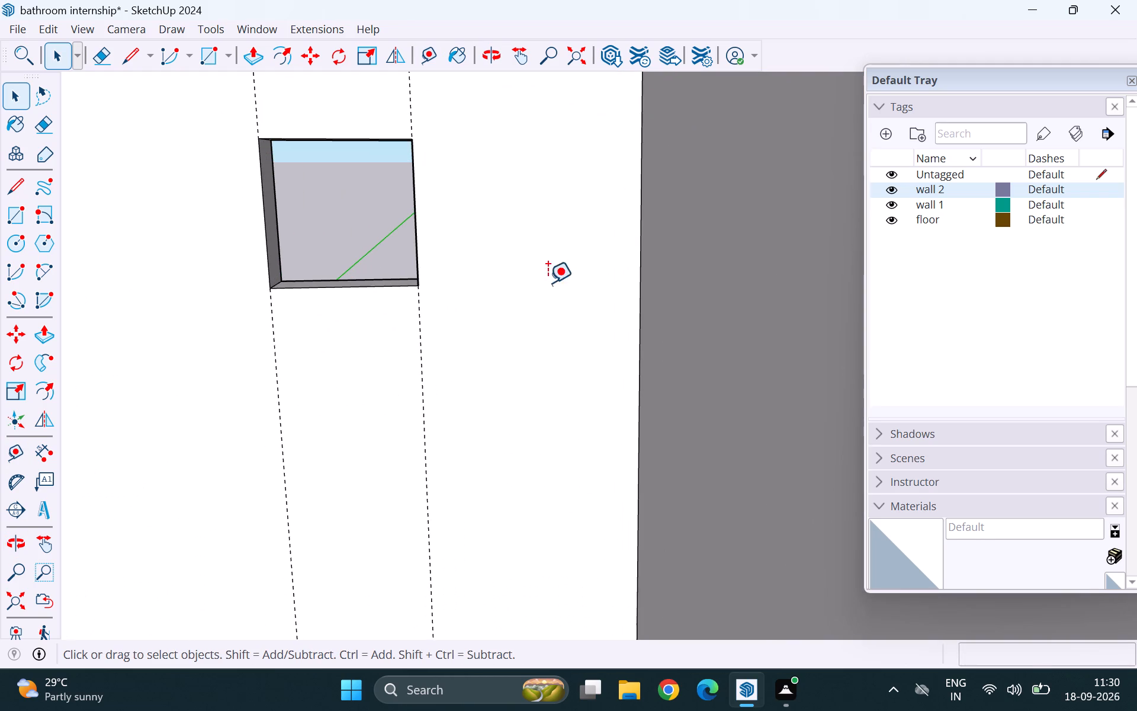
key("t")
left_click_drag(420, 340, 428, 340)
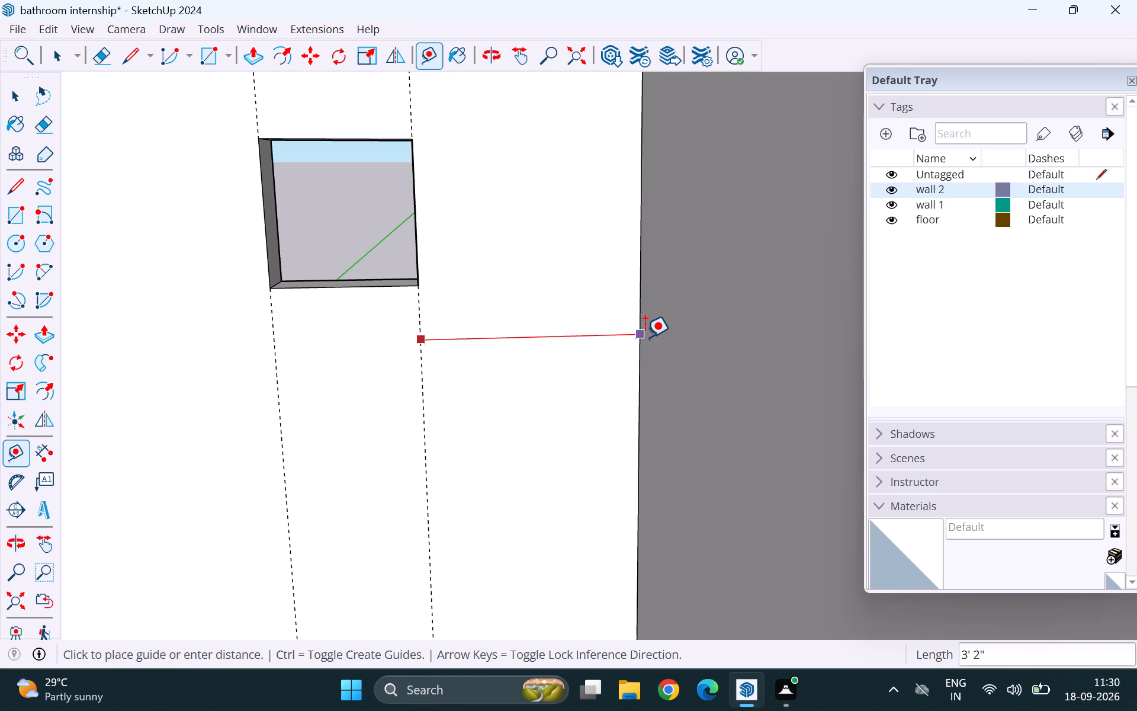
key("space")
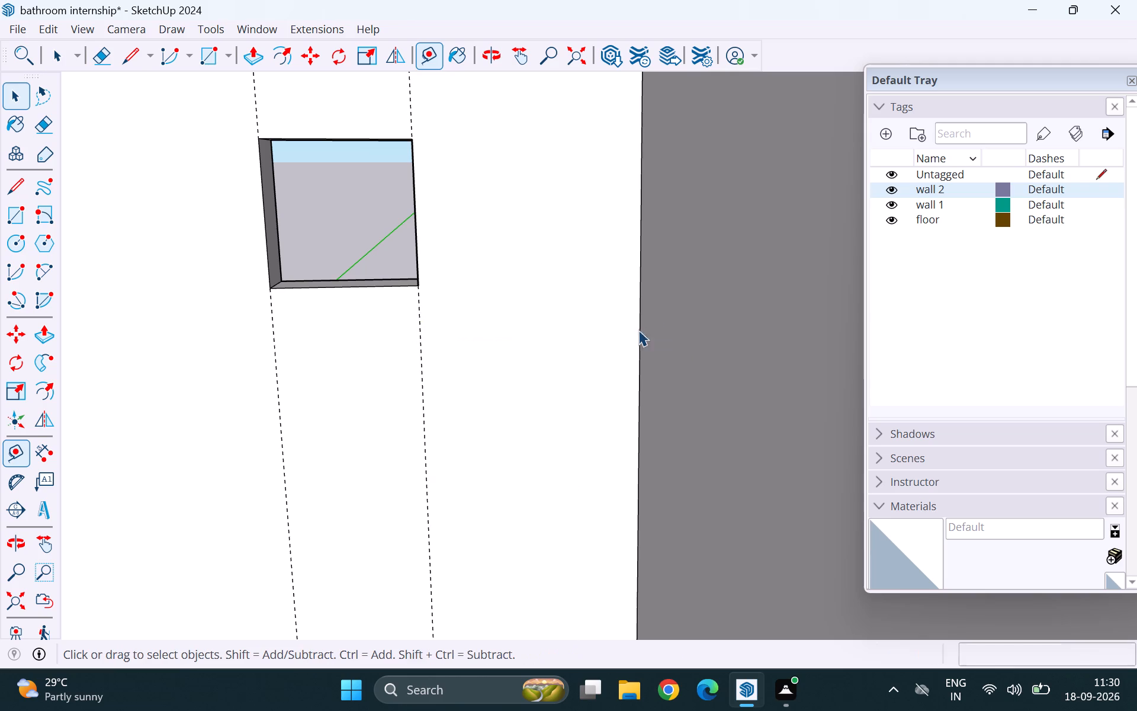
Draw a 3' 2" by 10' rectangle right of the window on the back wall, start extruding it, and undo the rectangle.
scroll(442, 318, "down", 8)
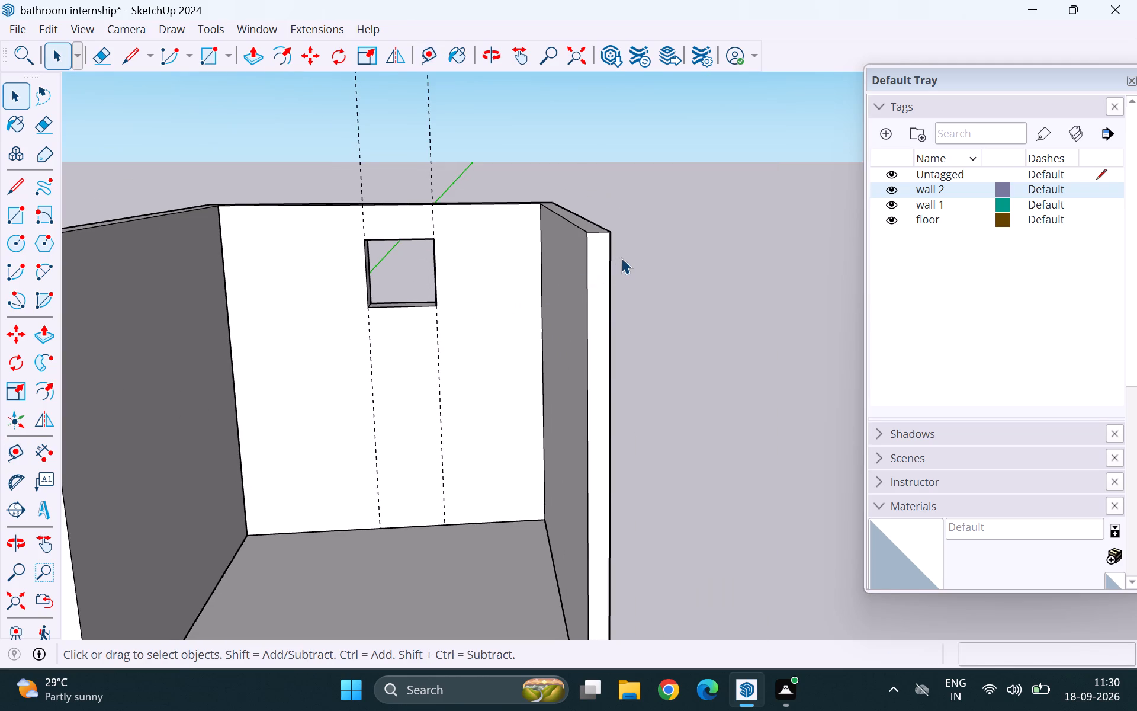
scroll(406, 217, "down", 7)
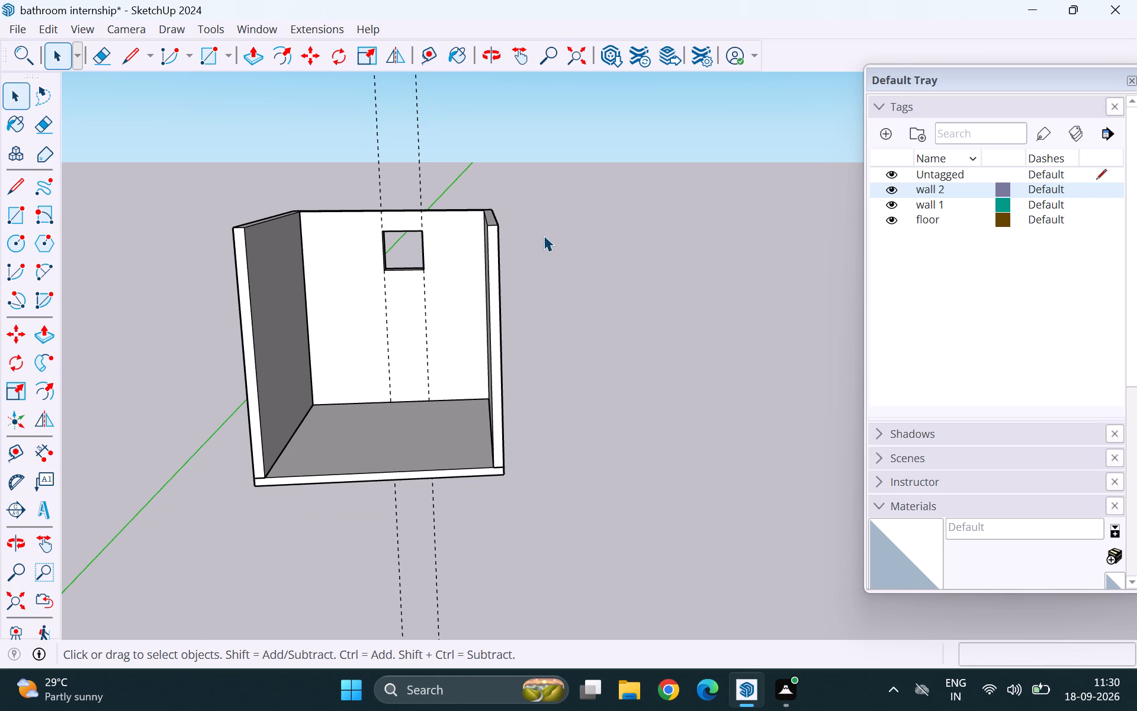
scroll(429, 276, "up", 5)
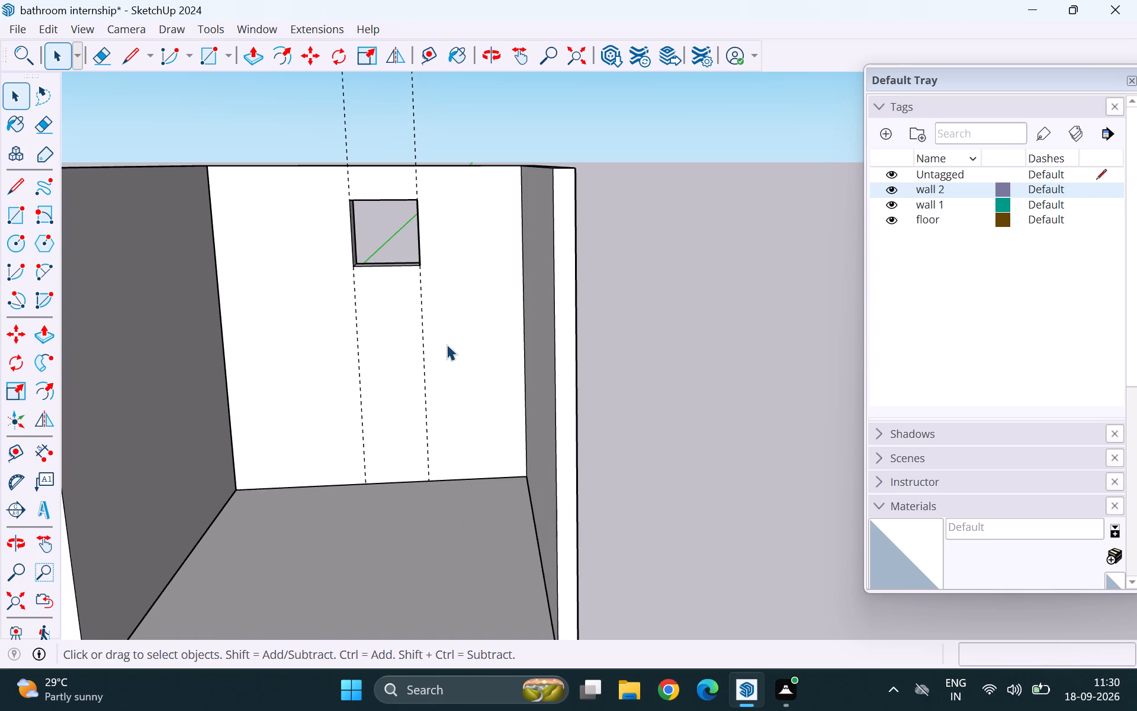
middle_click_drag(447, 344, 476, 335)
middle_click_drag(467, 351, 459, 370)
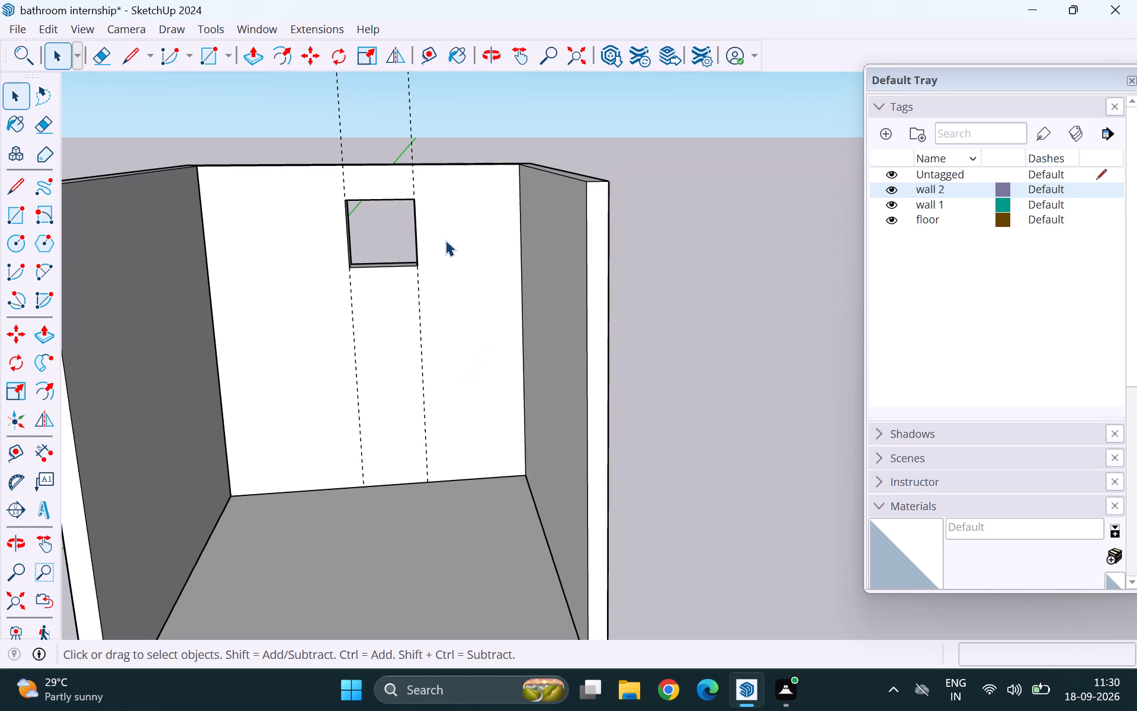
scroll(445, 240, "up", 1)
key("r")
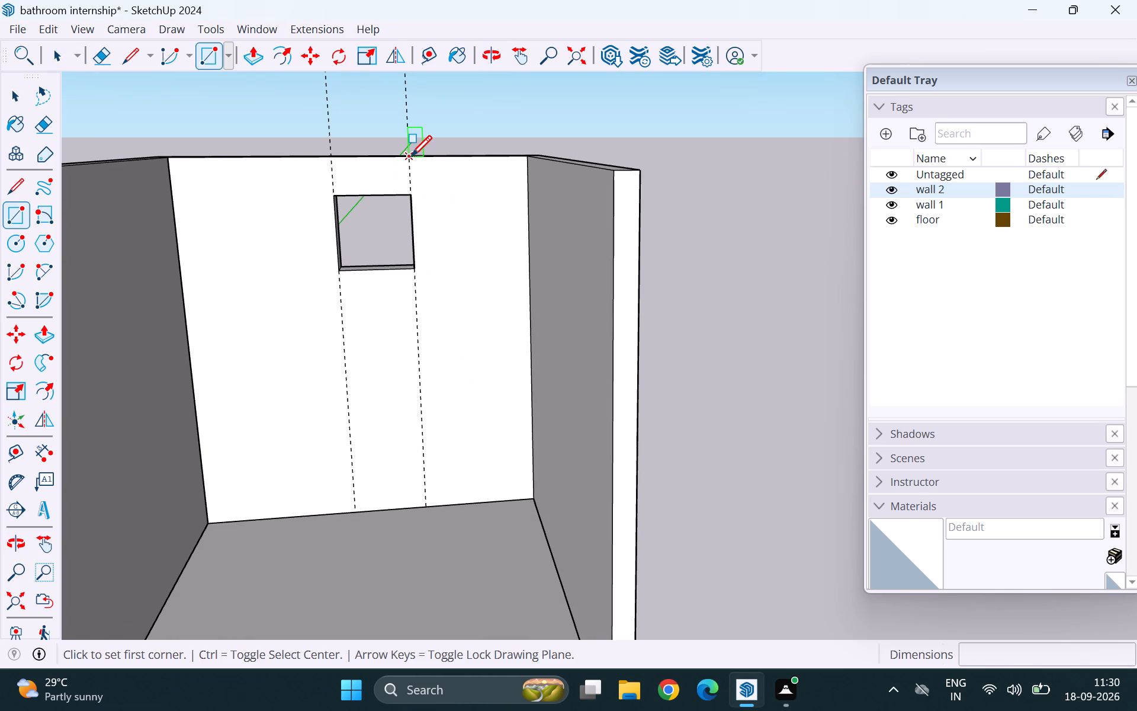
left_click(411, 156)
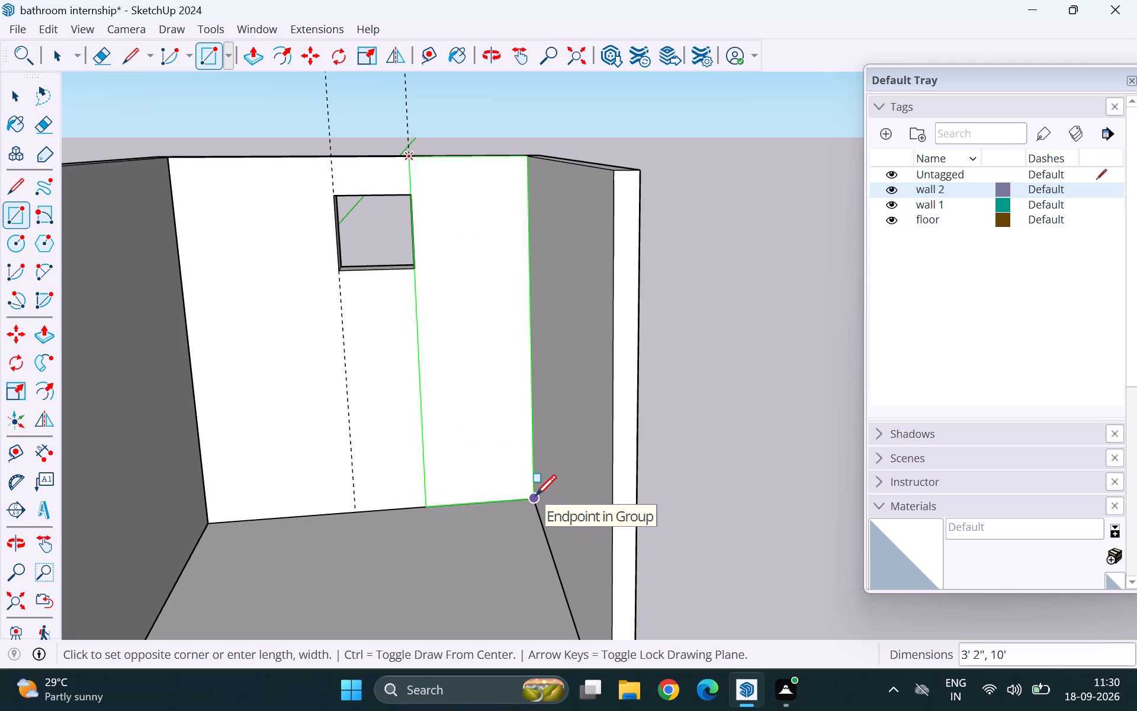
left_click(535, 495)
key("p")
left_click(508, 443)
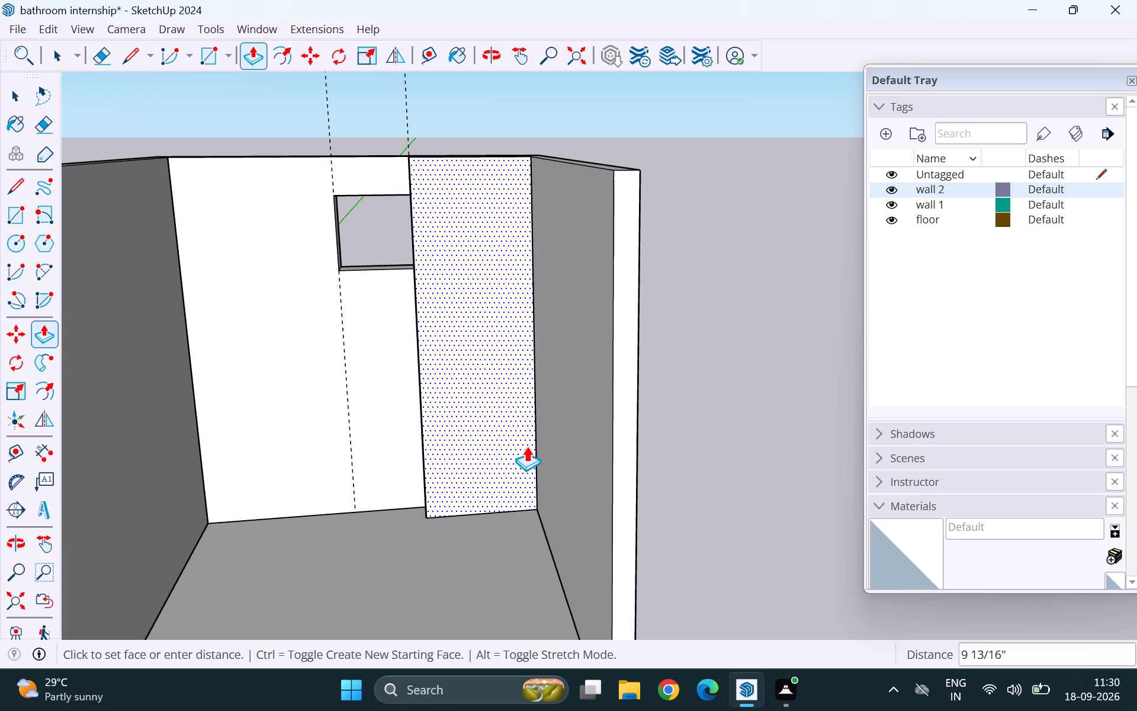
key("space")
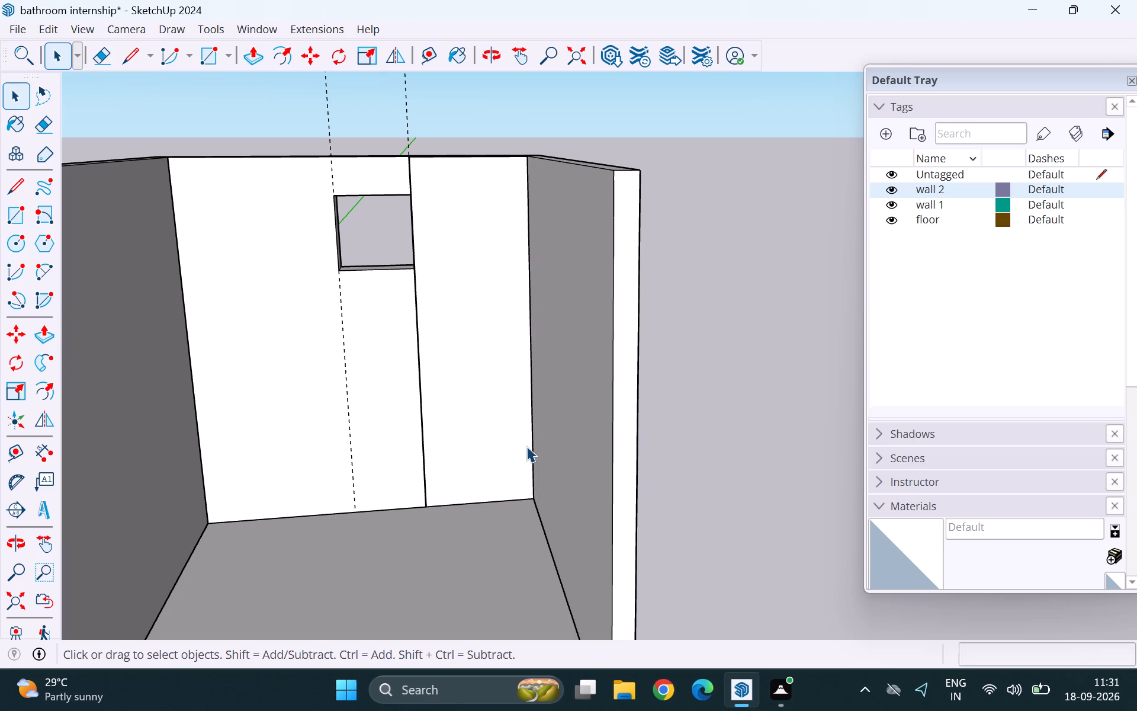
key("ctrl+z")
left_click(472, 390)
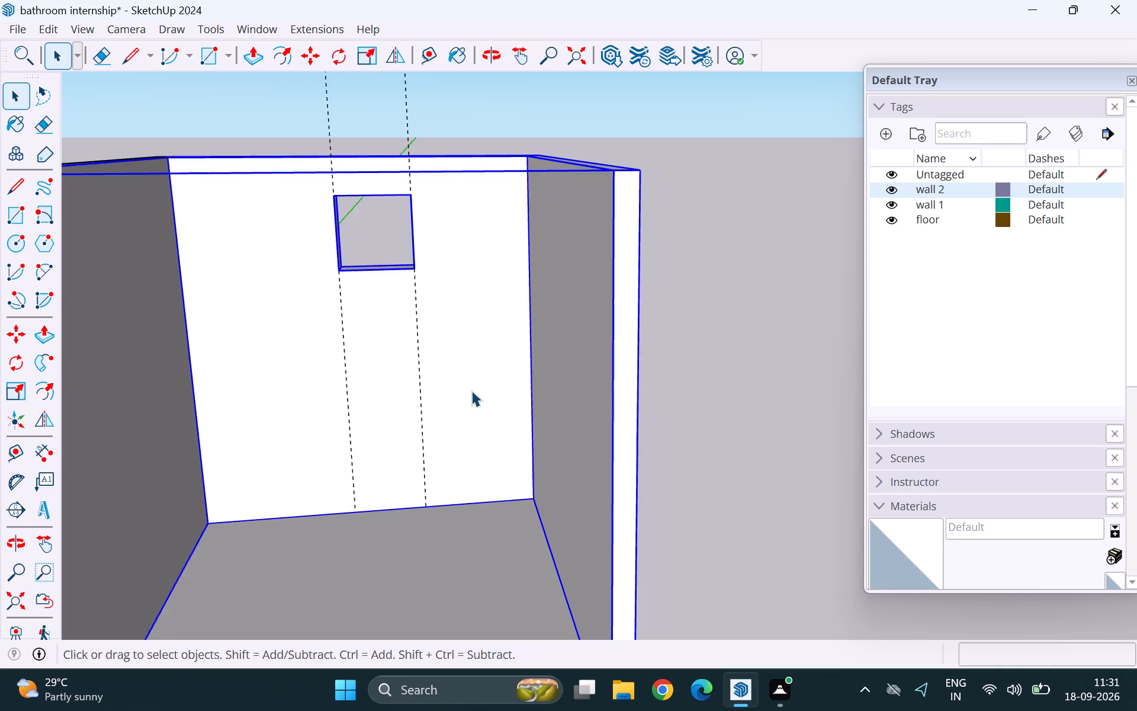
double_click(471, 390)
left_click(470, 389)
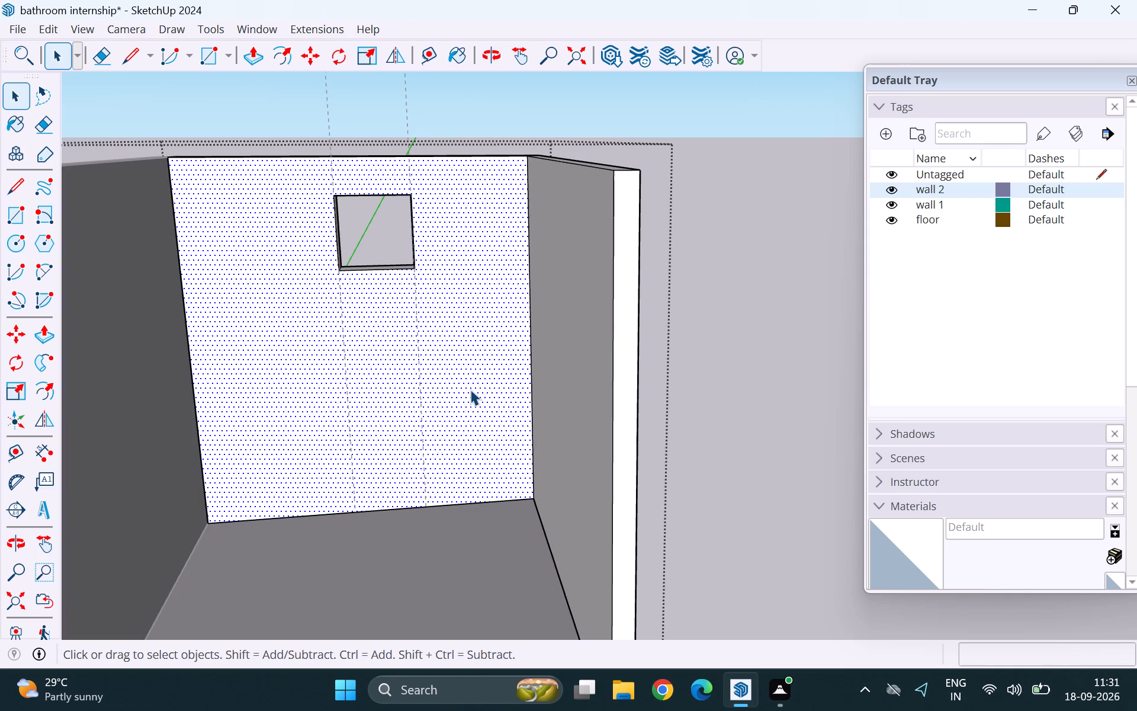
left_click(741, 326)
Draw a 3' 2" by 10' rectangle on the back wall from the guide's top intersection to the bottom right corner.
key("r")
left_click(412, 153)
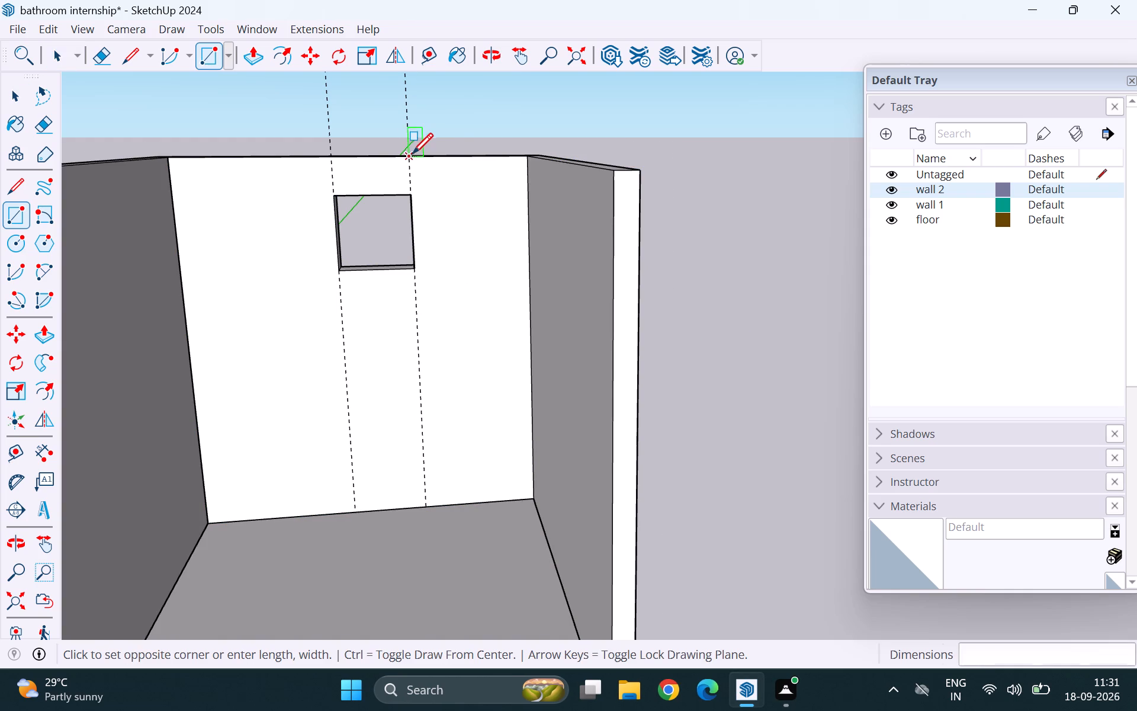
left_click(536, 498)
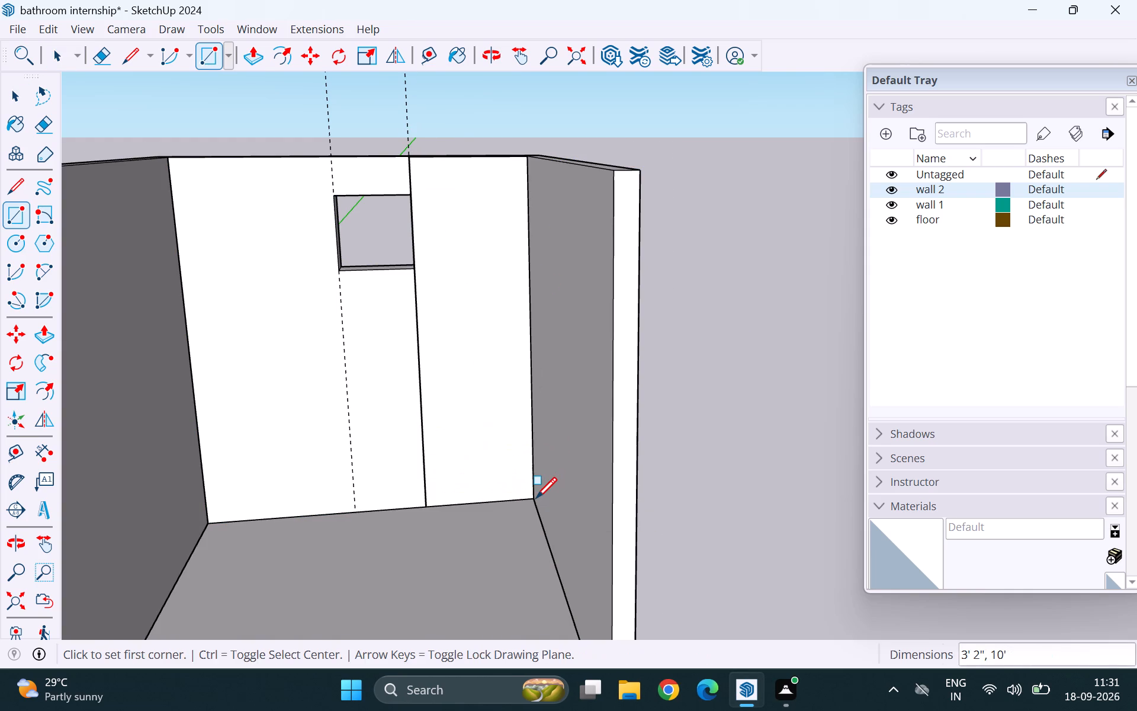
Push/Pull the 3' 2" by 10' rectangle 4' out into the room.
key("p")
left_click(480, 415)
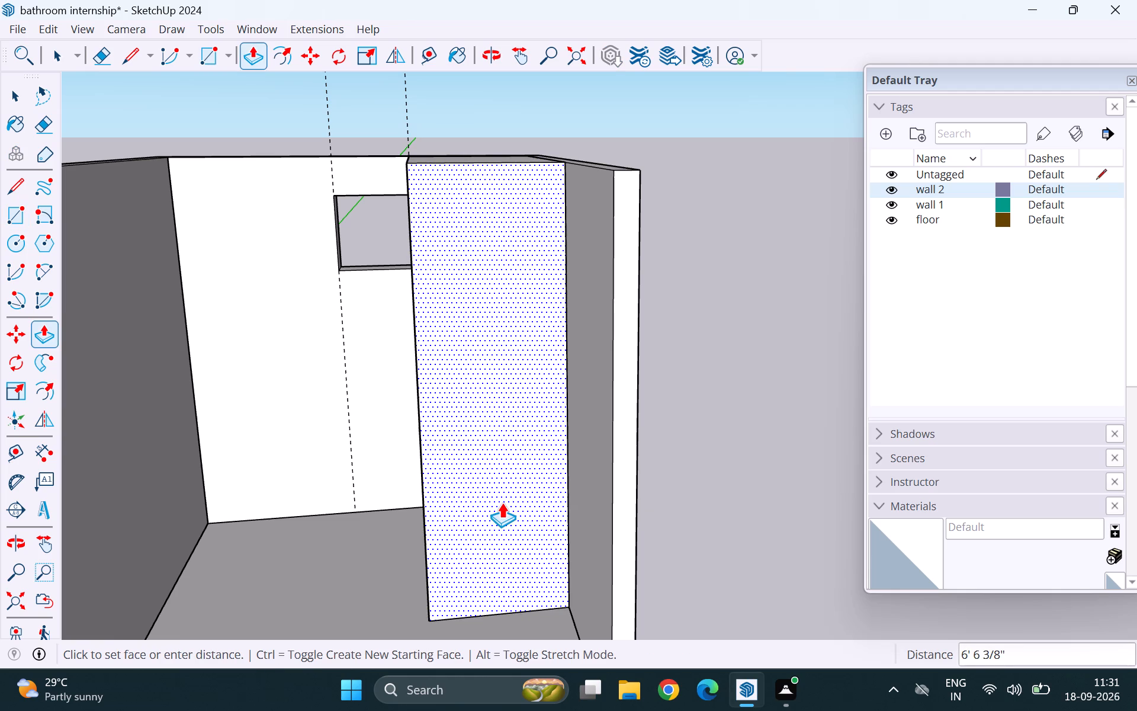
key("4")
key("apostrophe")
key("Return")
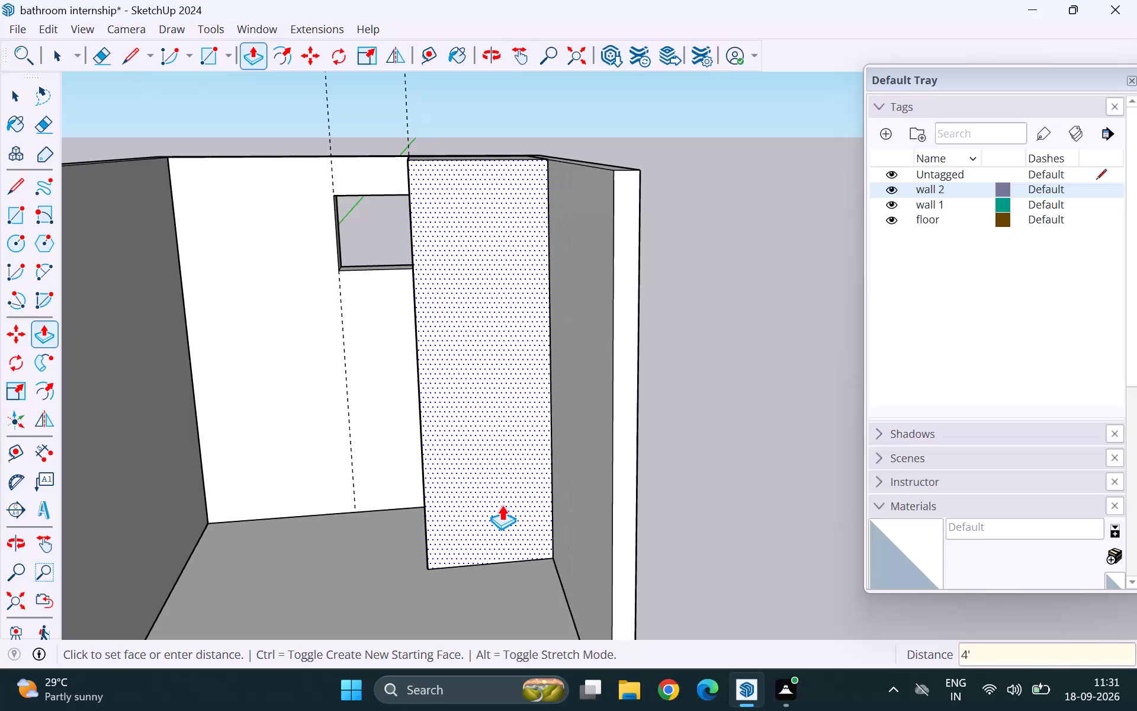
key("space")
Measure the depth of the corner box along its window-side face.
scroll(509, 511, "down", 4)
middle_click_drag(371, 460, 608, 507)
middle_click(608, 507)
middle_click(611, 507)
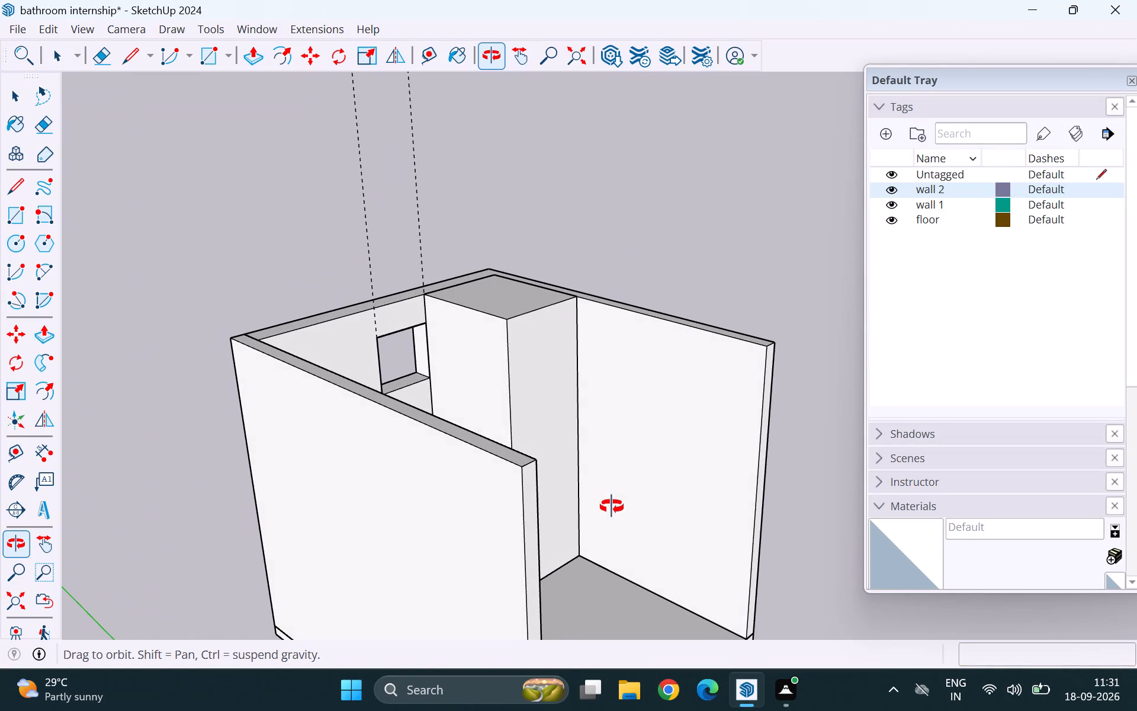
middle_click_drag(603, 516, 693, 537)
scroll(368, 331, "up", 5)
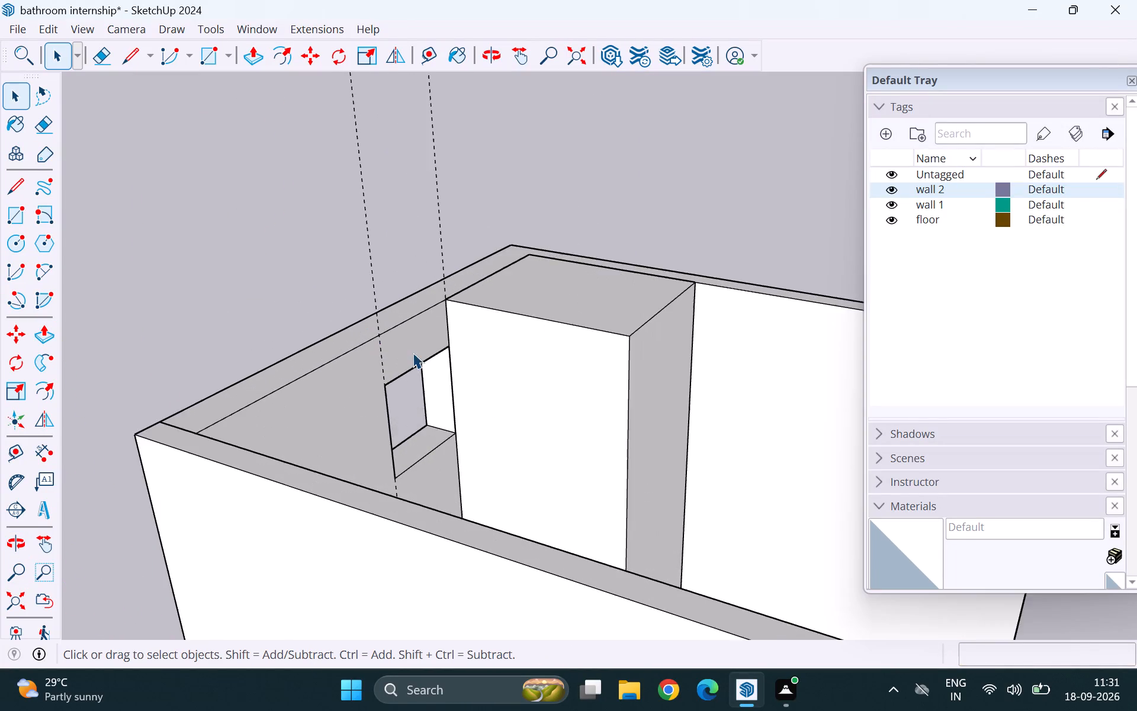
scroll(428, 361, "up", 6)
key("t")
left_click(467, 280)
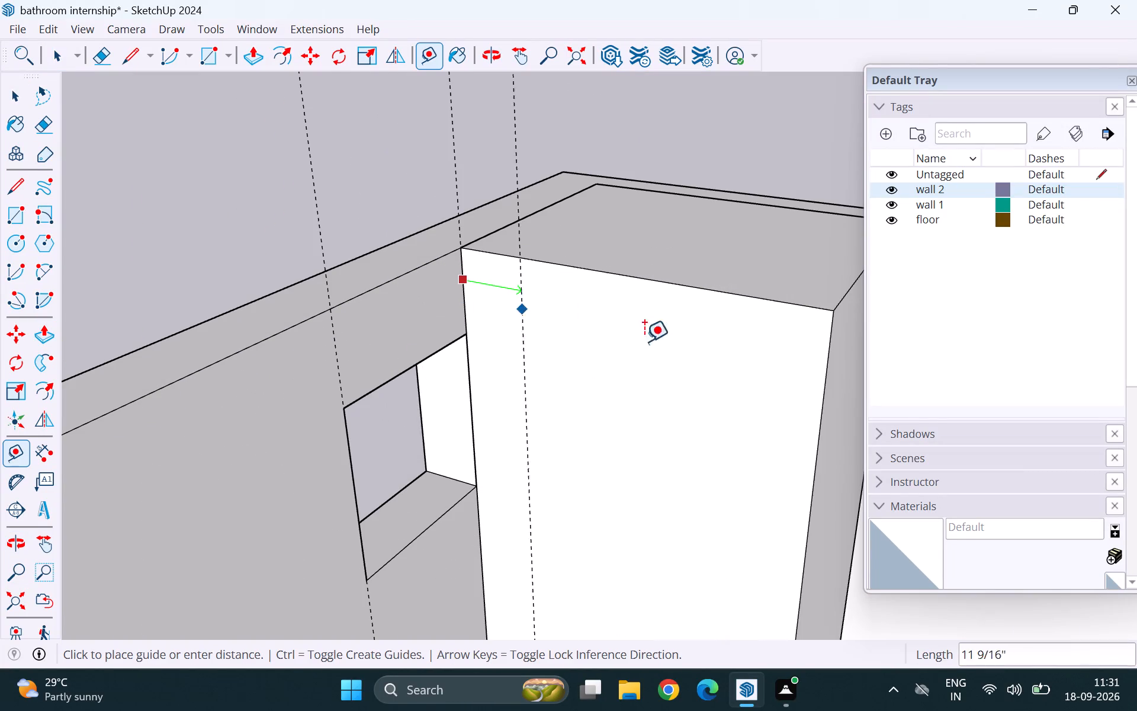
key("Escape")
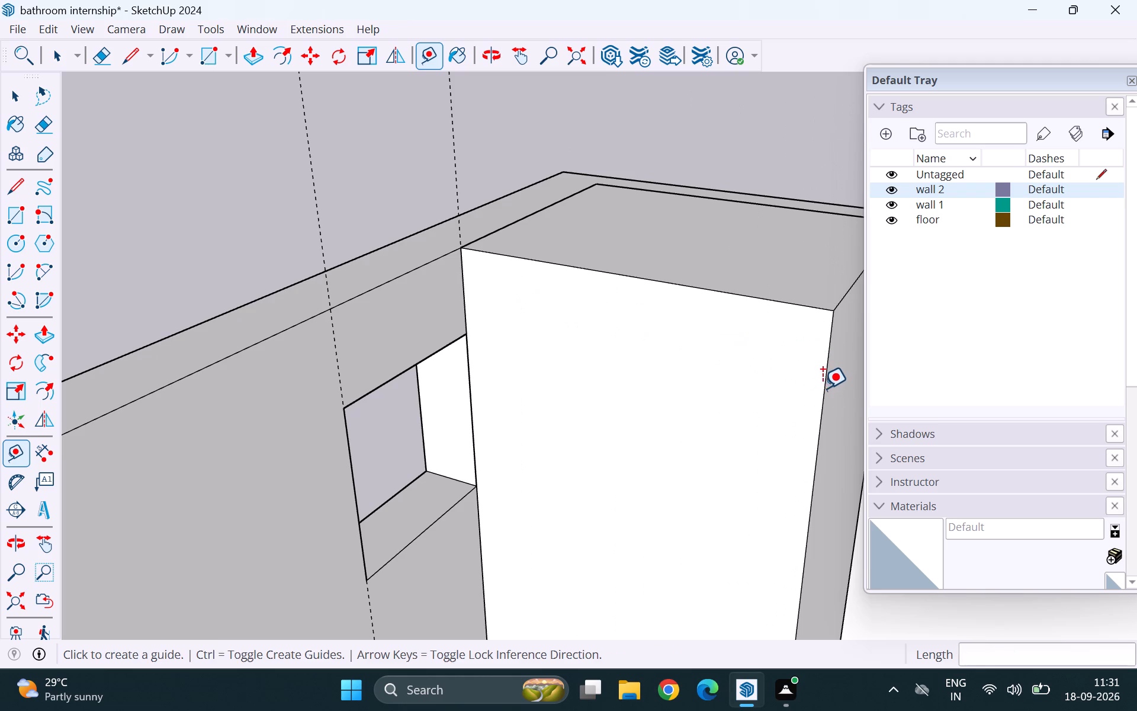
key("space")
Make a group from all the faces and edges of the full-height corner box.
scroll(406, 366, "down", 11)
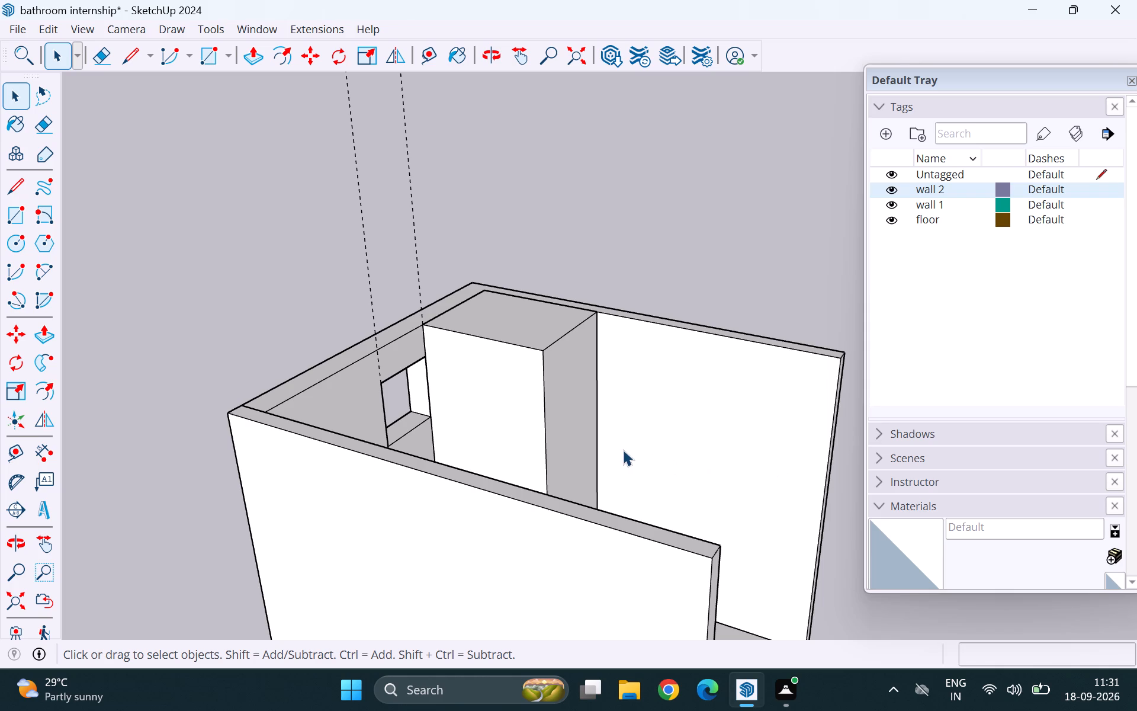
scroll(509, 411, "down", 4)
middle_click_drag(741, 524, 634, 530)
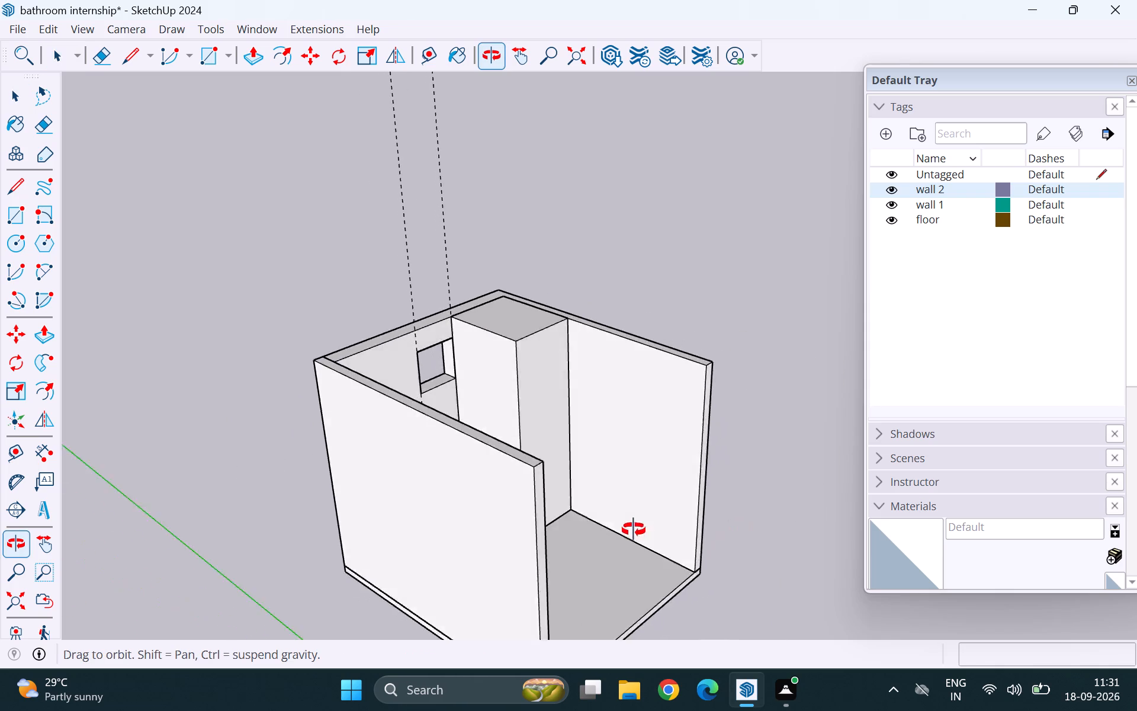
middle_click_drag(634, 530, 557, 517)
triple_click(532, 435)
triple_click(531, 434)
double_click(531, 434)
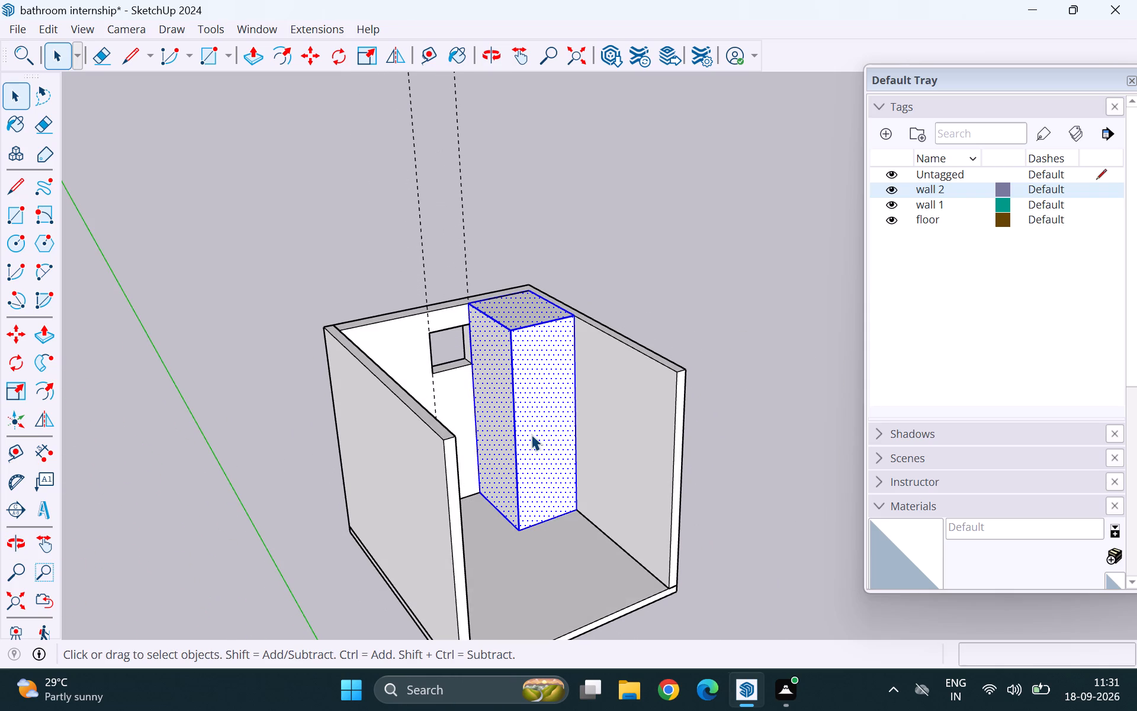
right_click(531, 434)
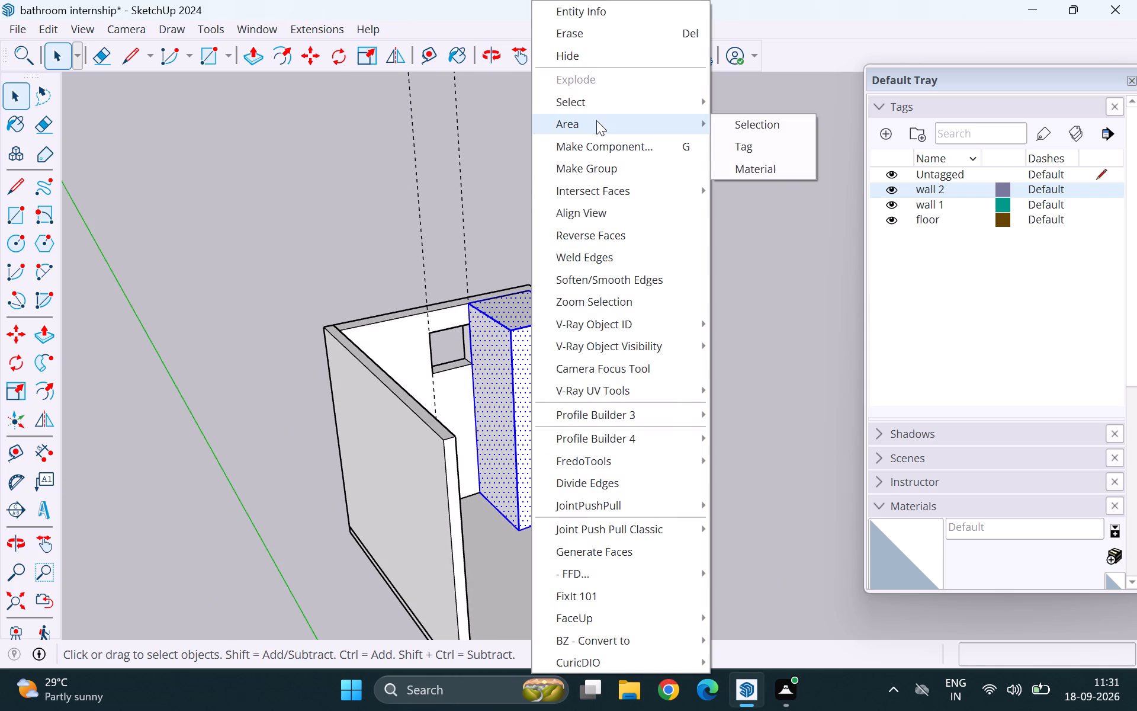
left_click(605, 168)
left_click(640, 217)
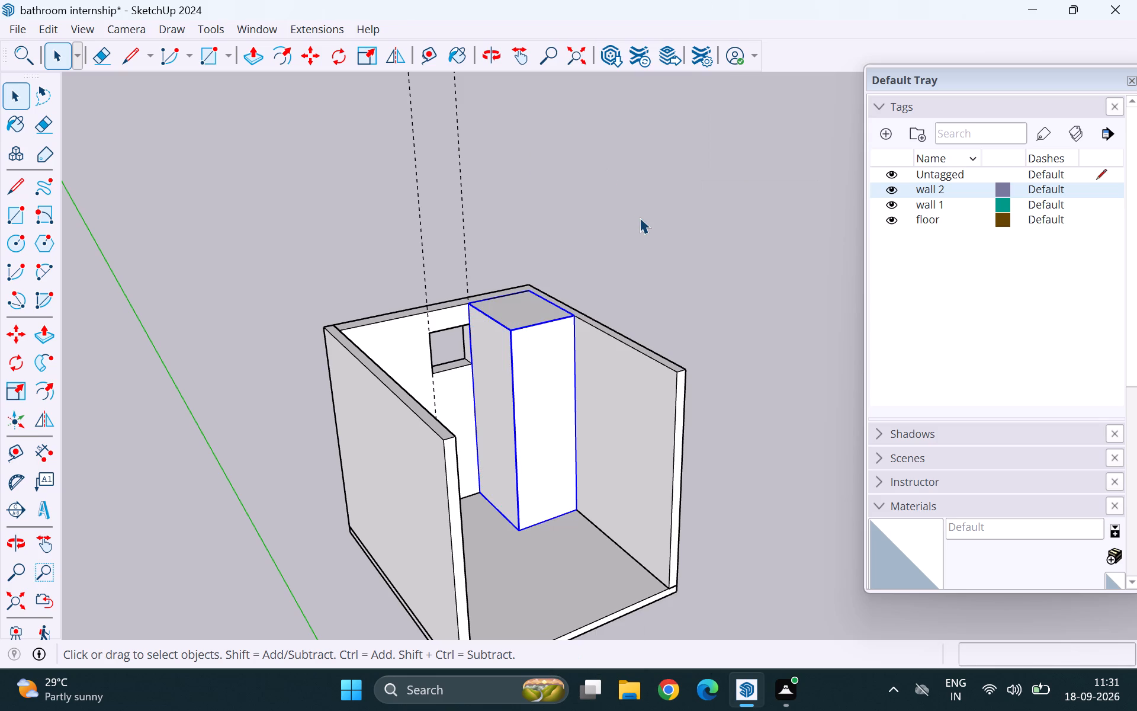
Select the walls, corner box and floor one by one to check how they are grouped.
middle_click_drag(629, 507, 499, 520)
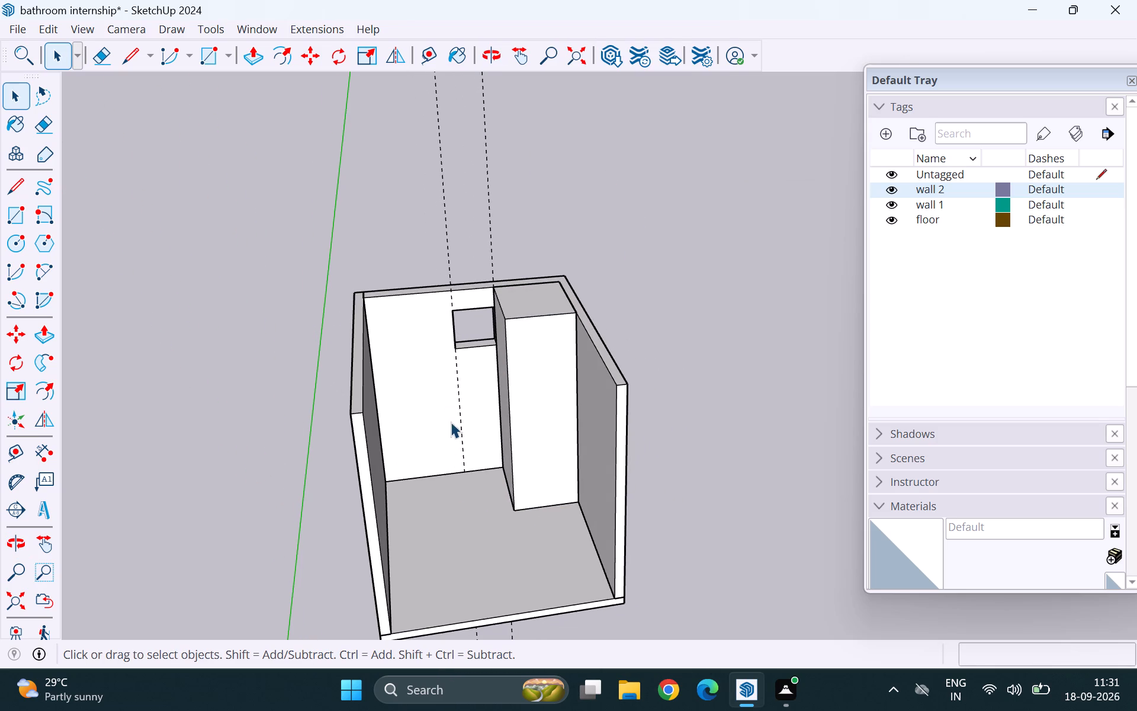
left_click(413, 403)
left_click(857, 428)
left_click(529, 418)
left_click(675, 365)
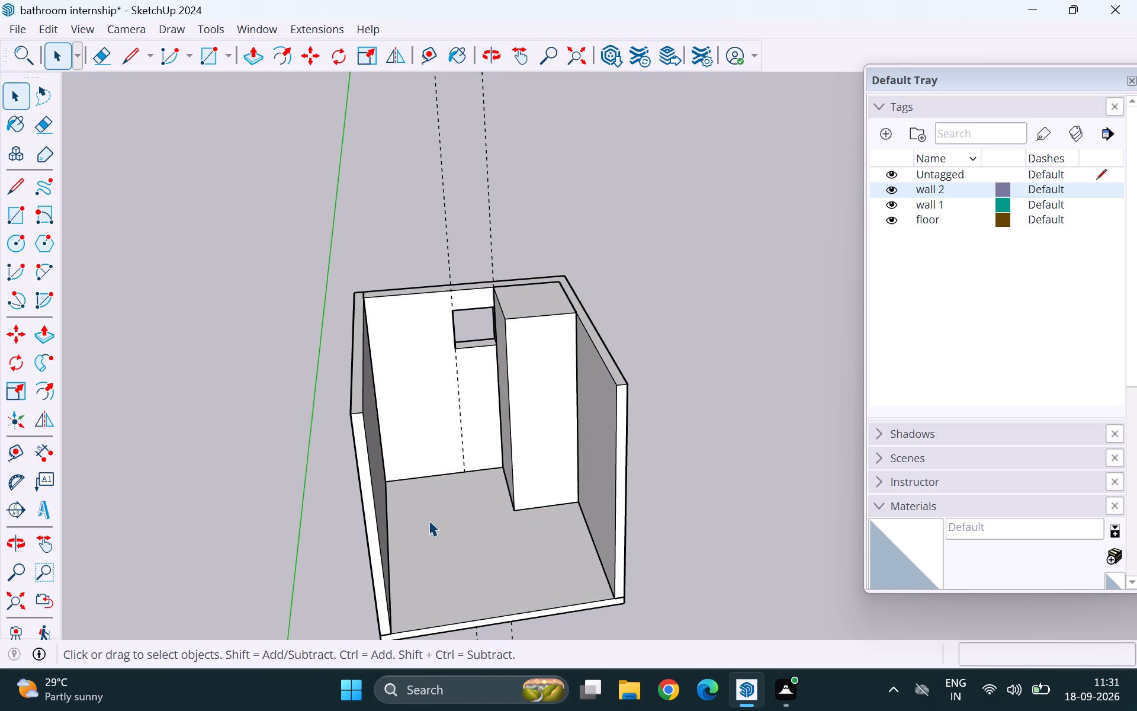
left_click(429, 520)
left_click(429, 521)
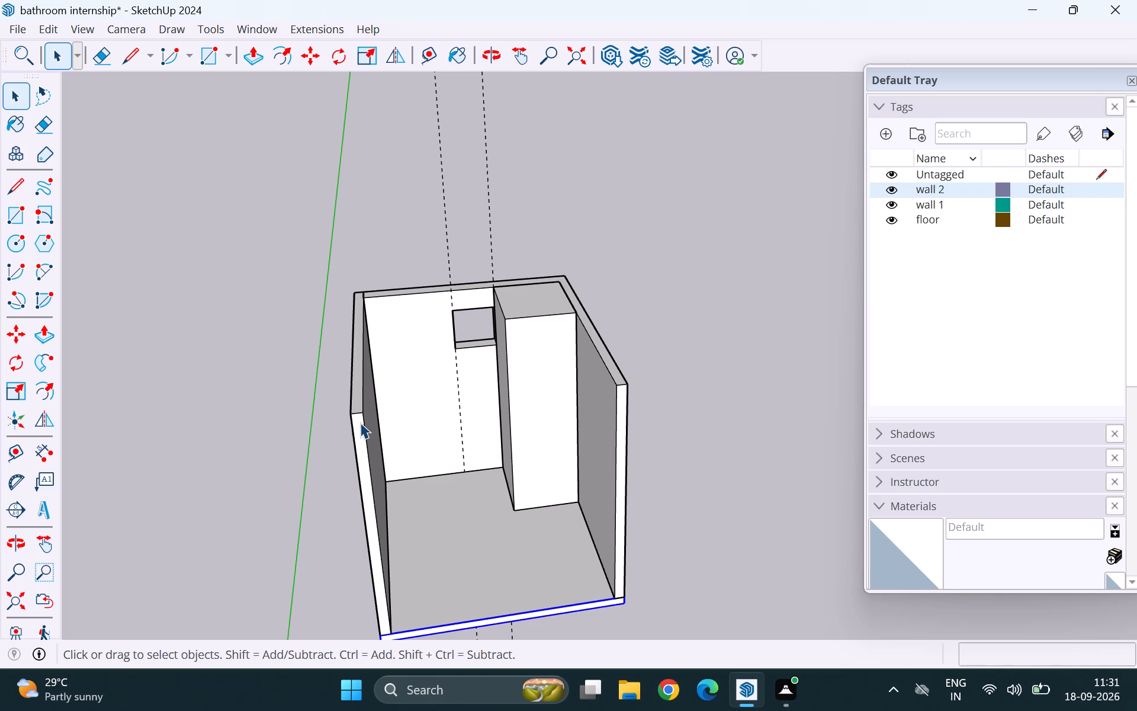
left_click(360, 422)
left_click(403, 405)
left_click(531, 419)
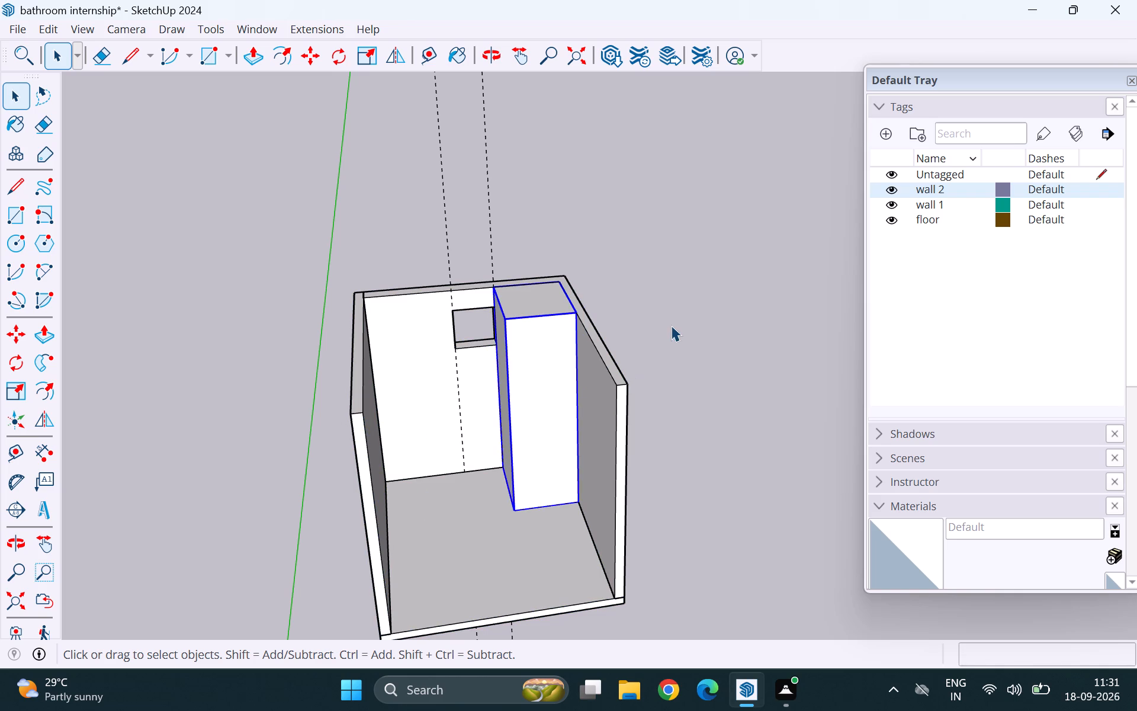
left_click(674, 324)
Hide the wall 1 tag so the corner box stands clear of its adjoining walls.
scroll(567, 488, "down", 5)
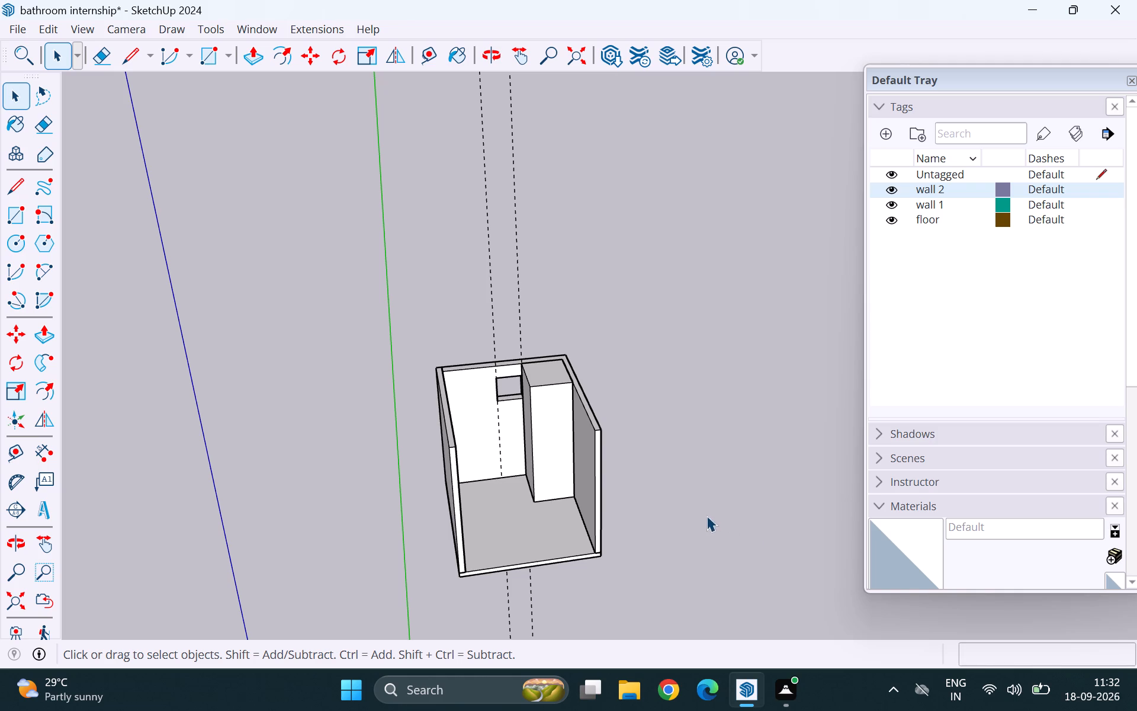
scroll(586, 493, "down", 1)
middle_click_drag(586, 491, 304, 459)
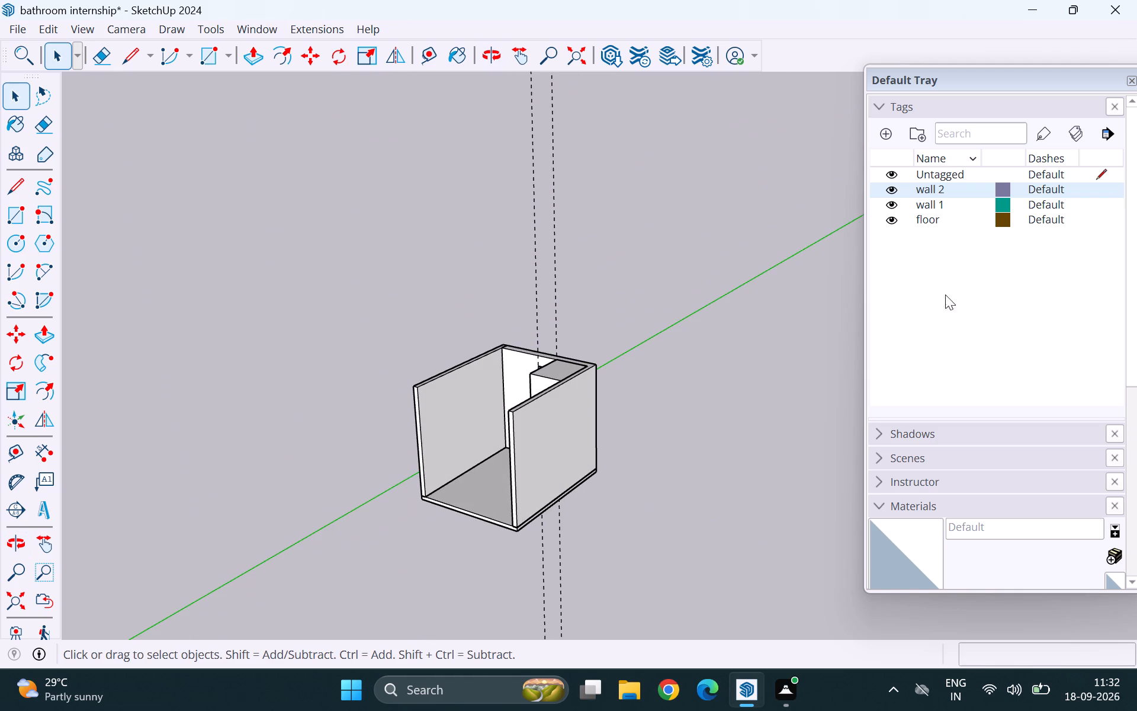
left_click(891, 204)
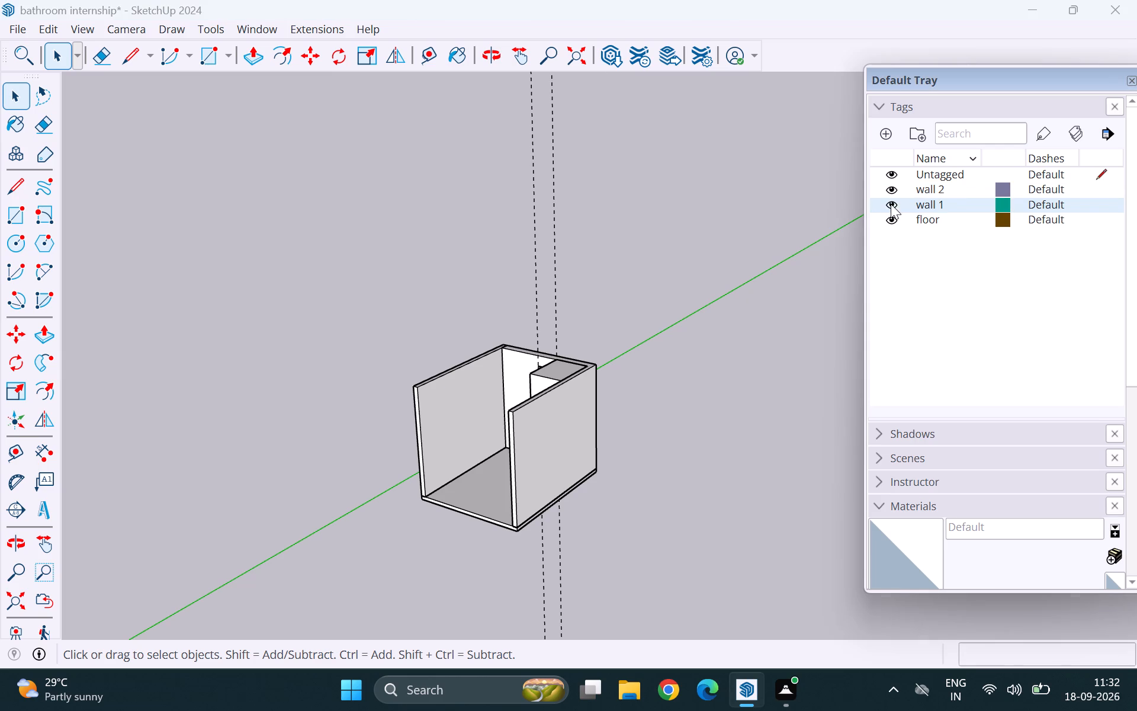
scroll(512, 399, "up", 5)
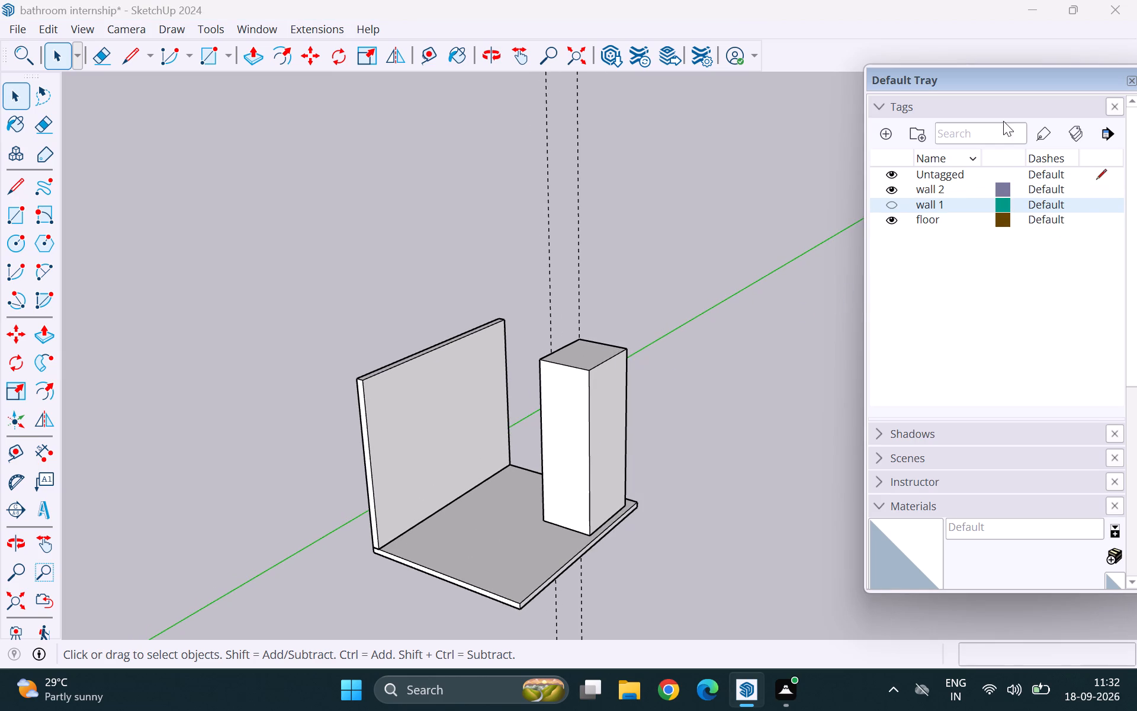
Add a new tag named "mirror".
left_click(888, 134)
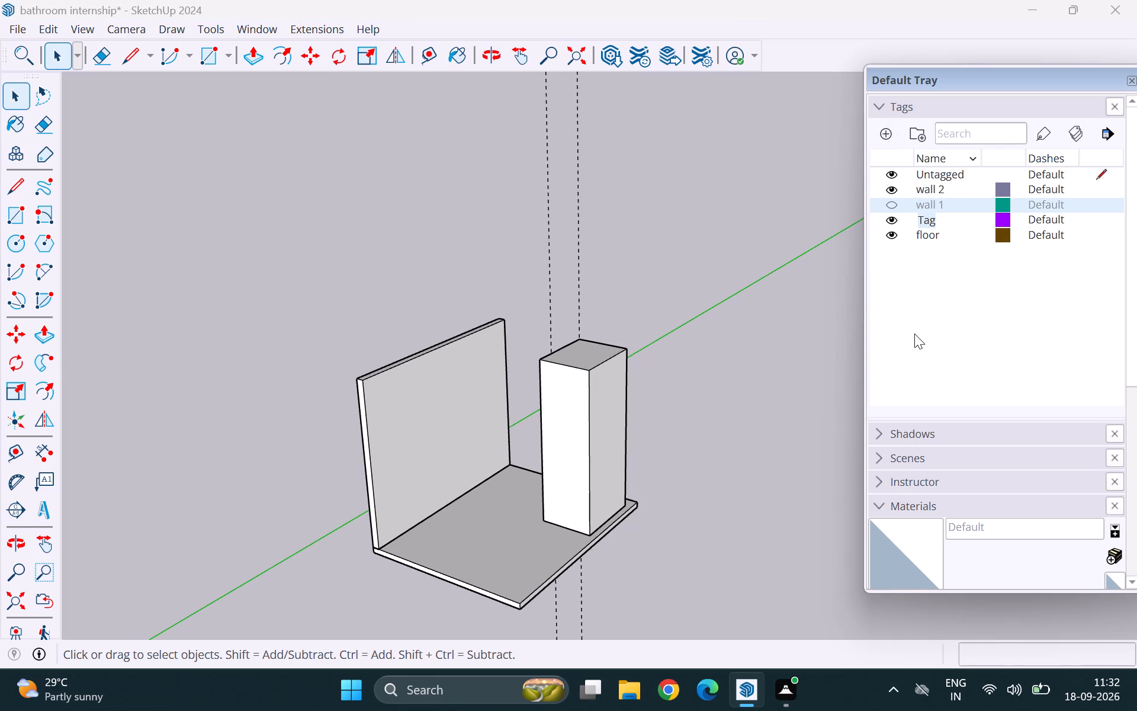
key("BackSpace")
type("mirror")
key("Return")
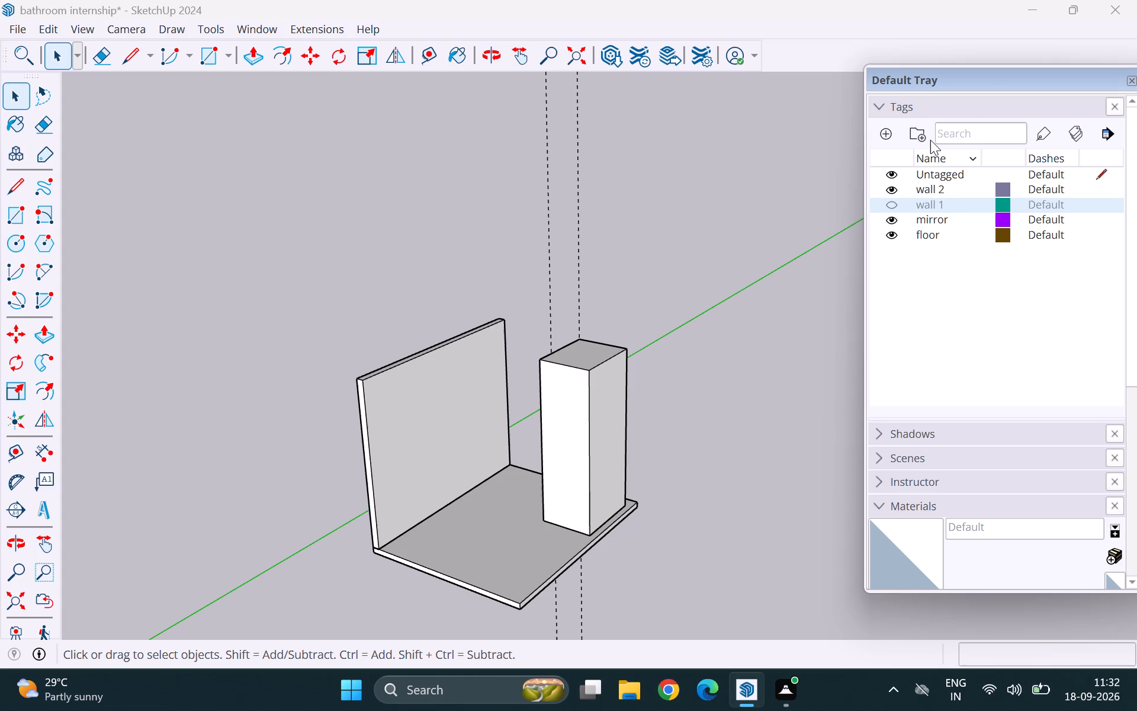
Apply the mirror tag to the corner box group and hide that tag.
left_click(946, 220)
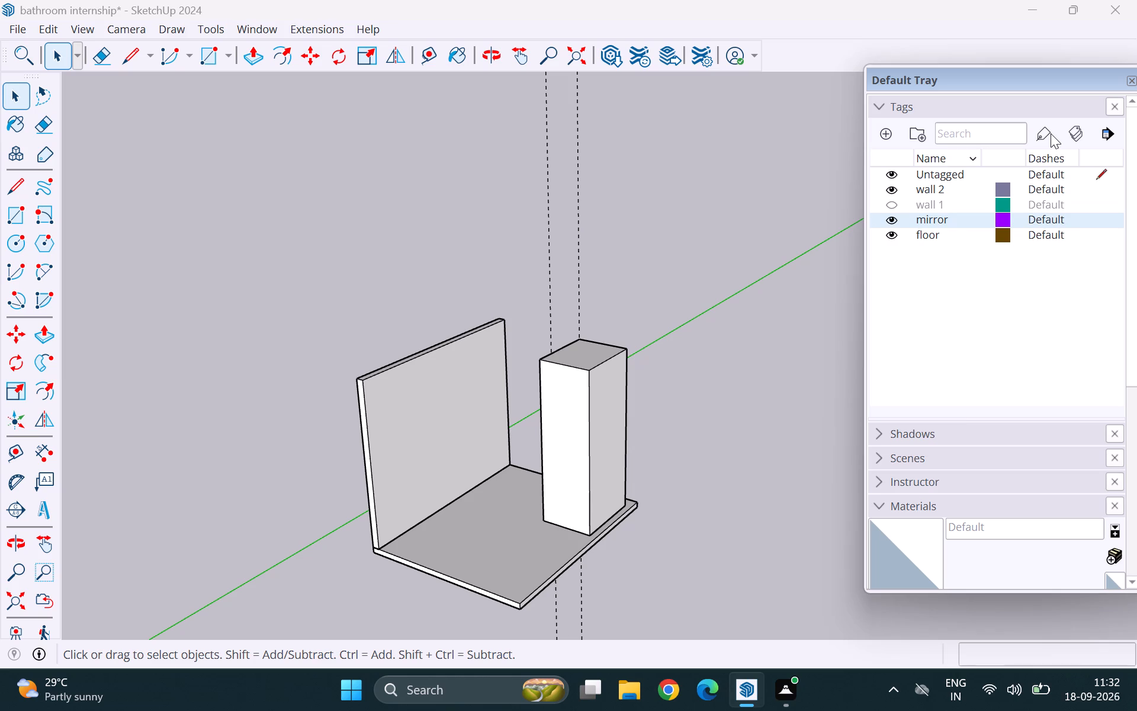
left_click(1051, 133)
left_click(614, 417)
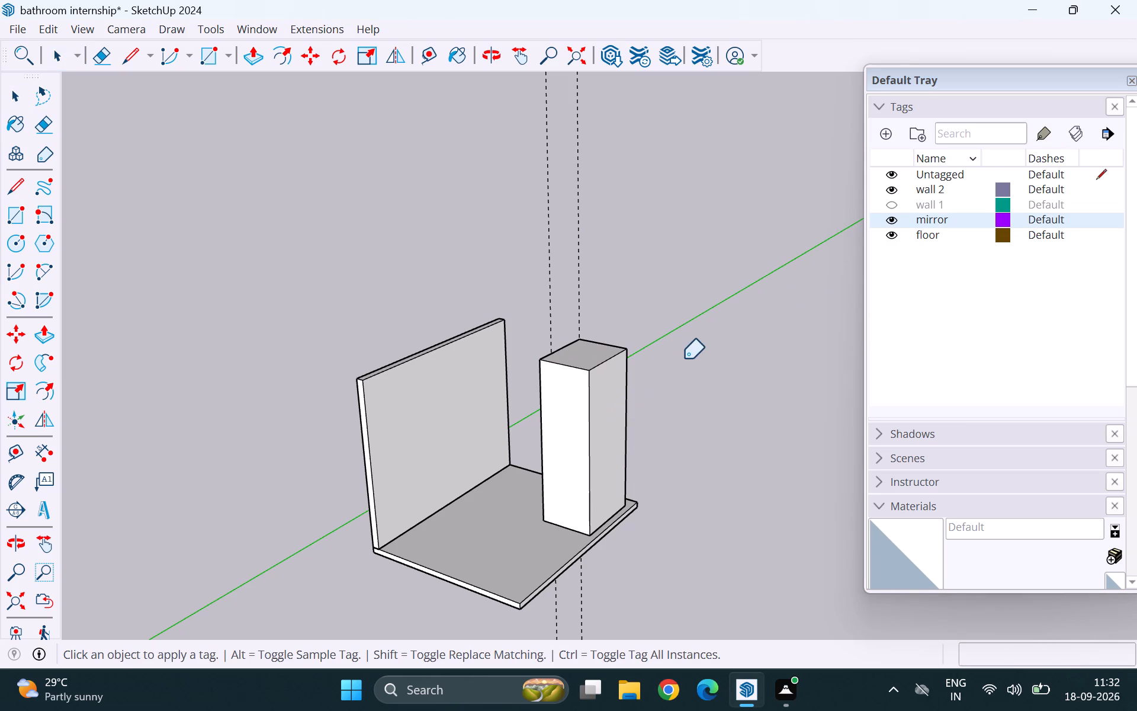
key("space")
left_click(889, 218)
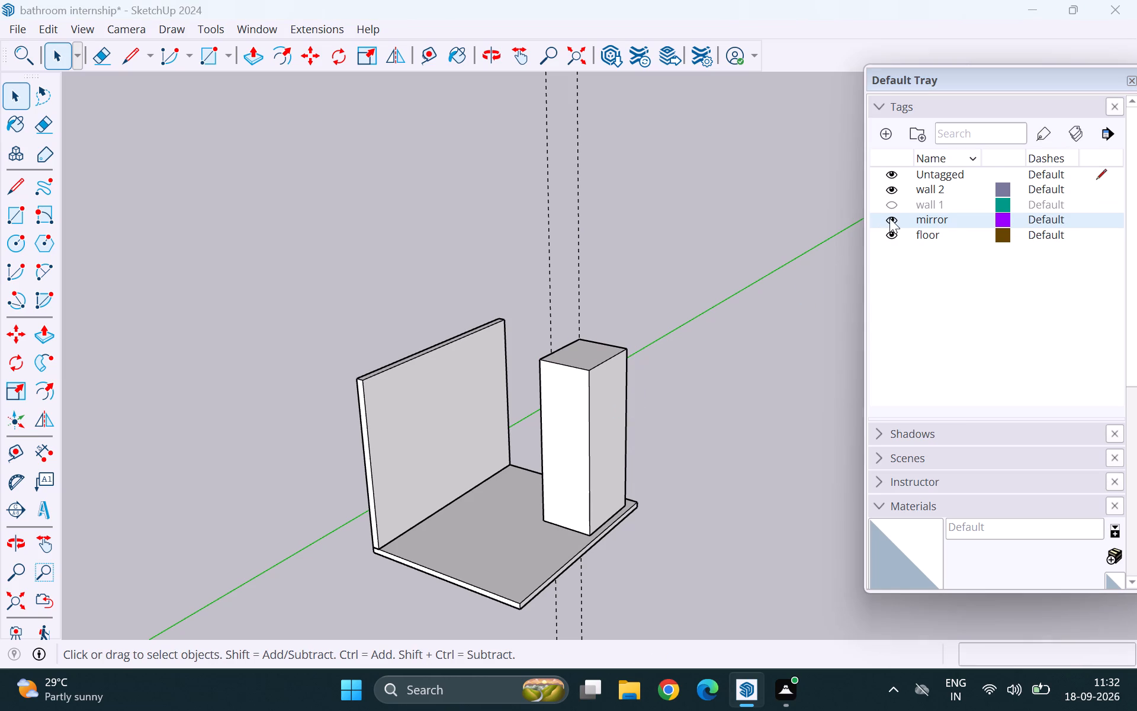
Erase the two vertical guides left over from the back-wall window.
middle_click_drag(801, 407, 549, 431)
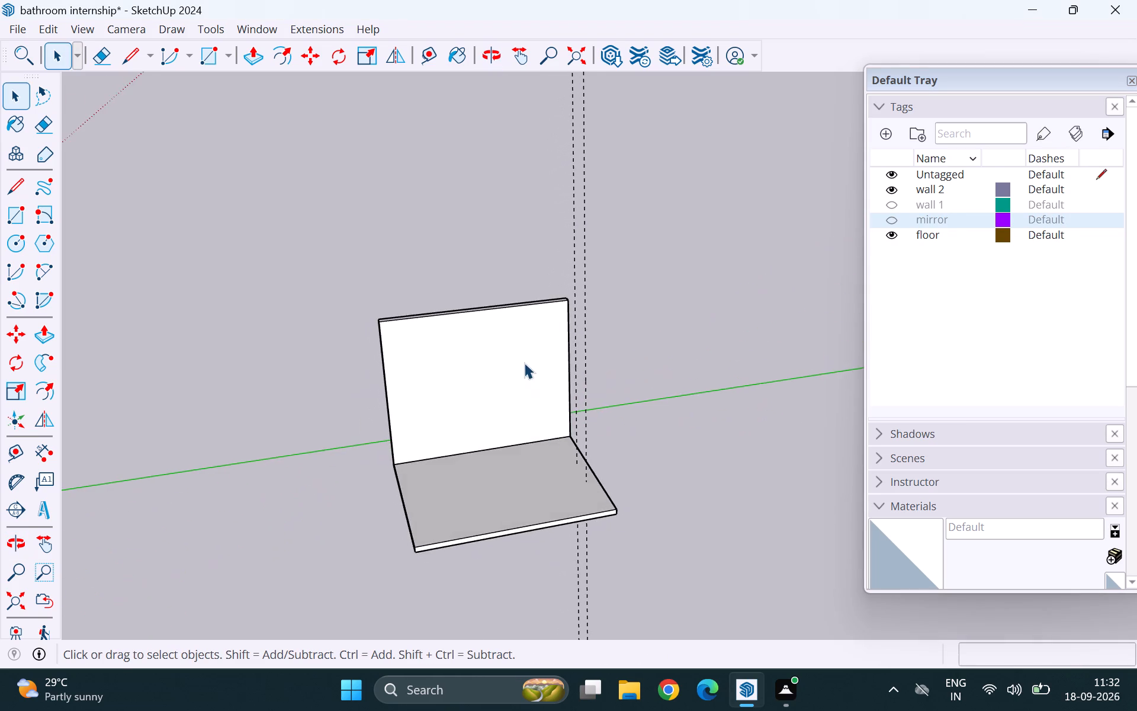
scroll(524, 359, "up", 4)
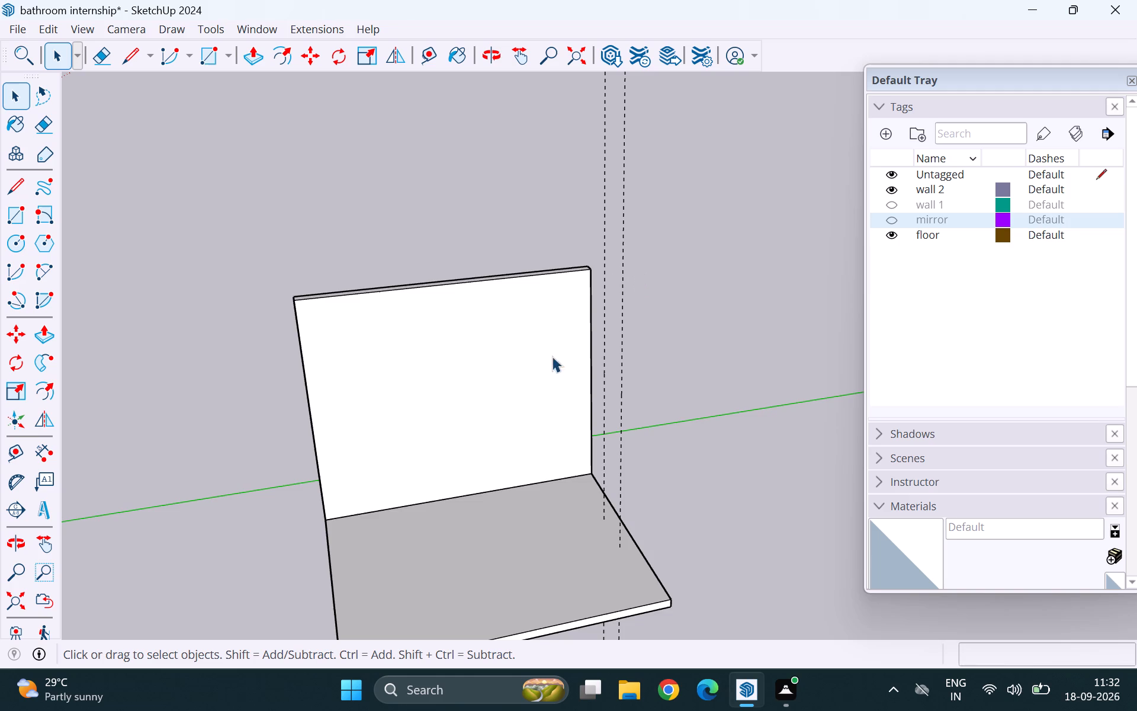
middle_click_drag(565, 454, 511, 370)
middle_click(511, 370)
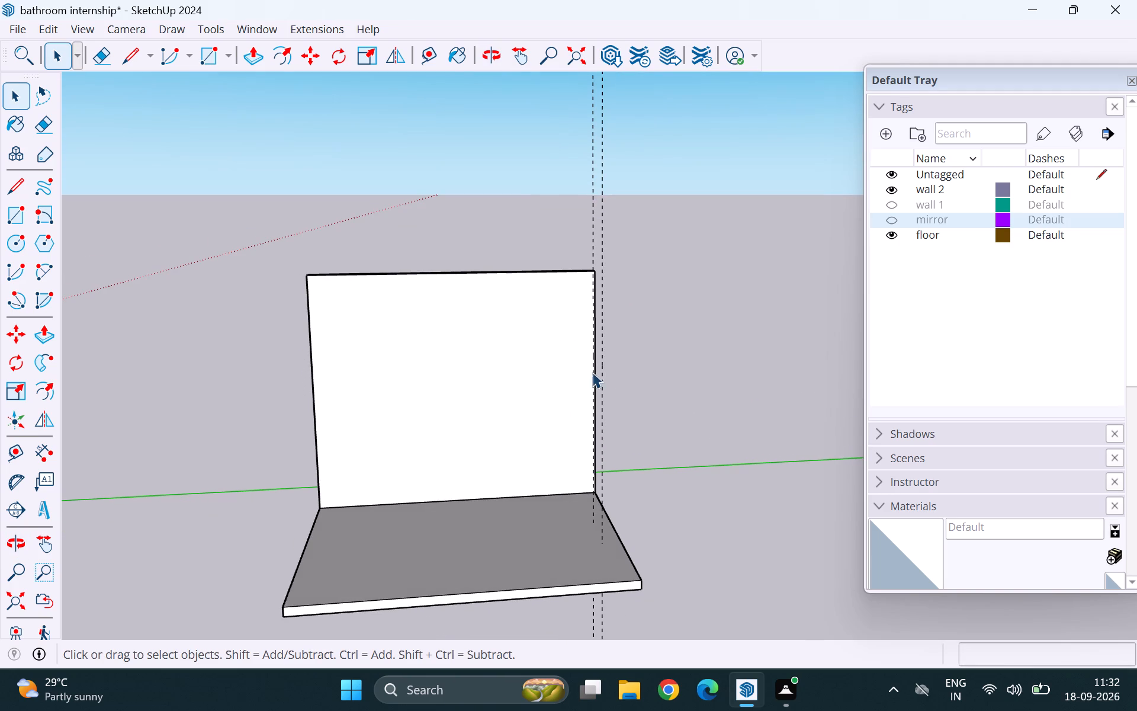
middle_click_drag(599, 373, 445, 373)
middle_click_drag(471, 374, 643, 389)
scroll(622, 370, "up", 1)
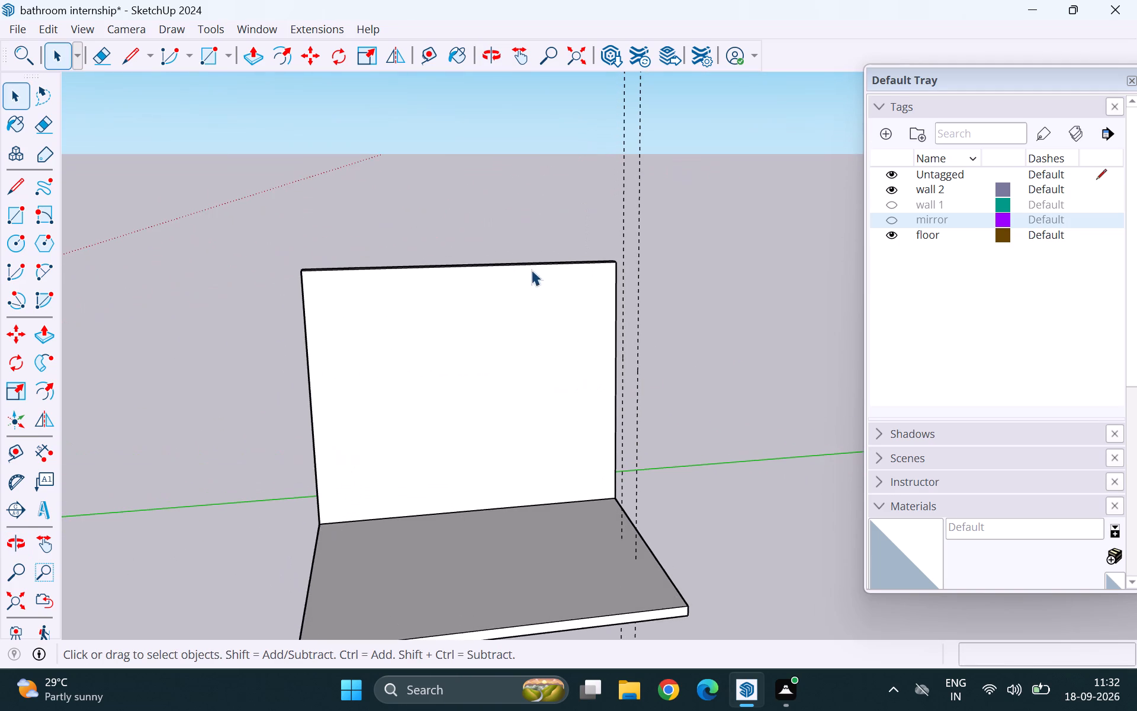
key("e")
left_click_drag(679, 203, 586, 188)
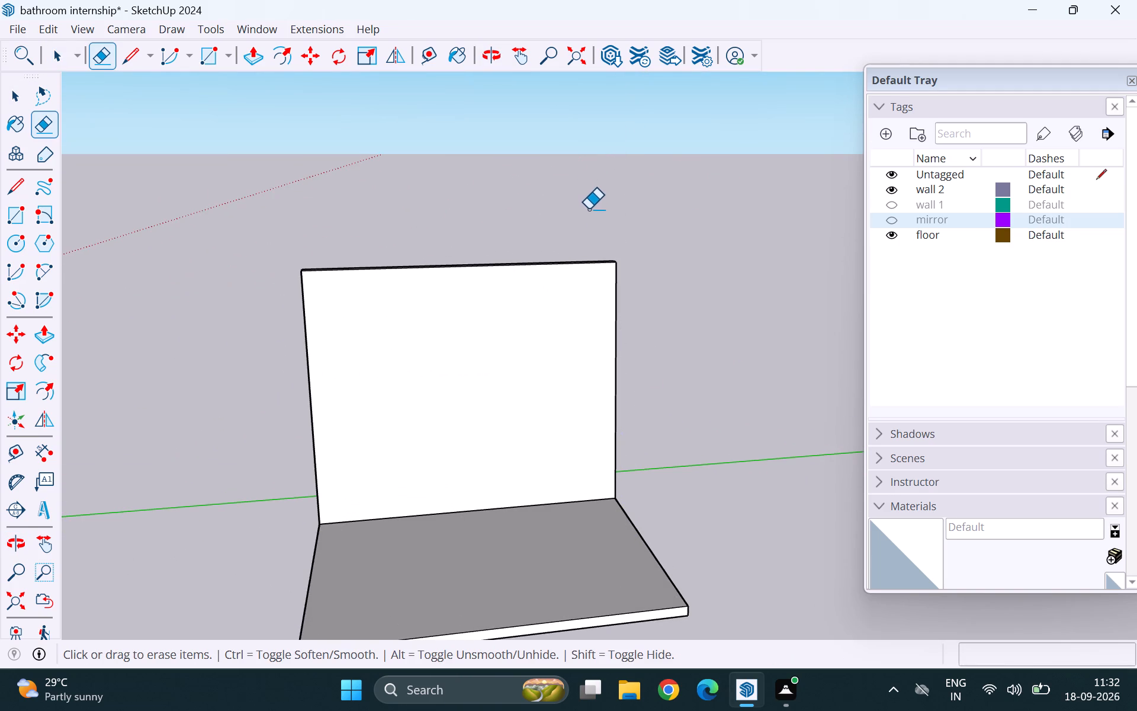
key("space")
Place a vertical guide on the remaining side wall, 1' in from its back vertical edge.
middle_click_drag(621, 371, 559, 384)
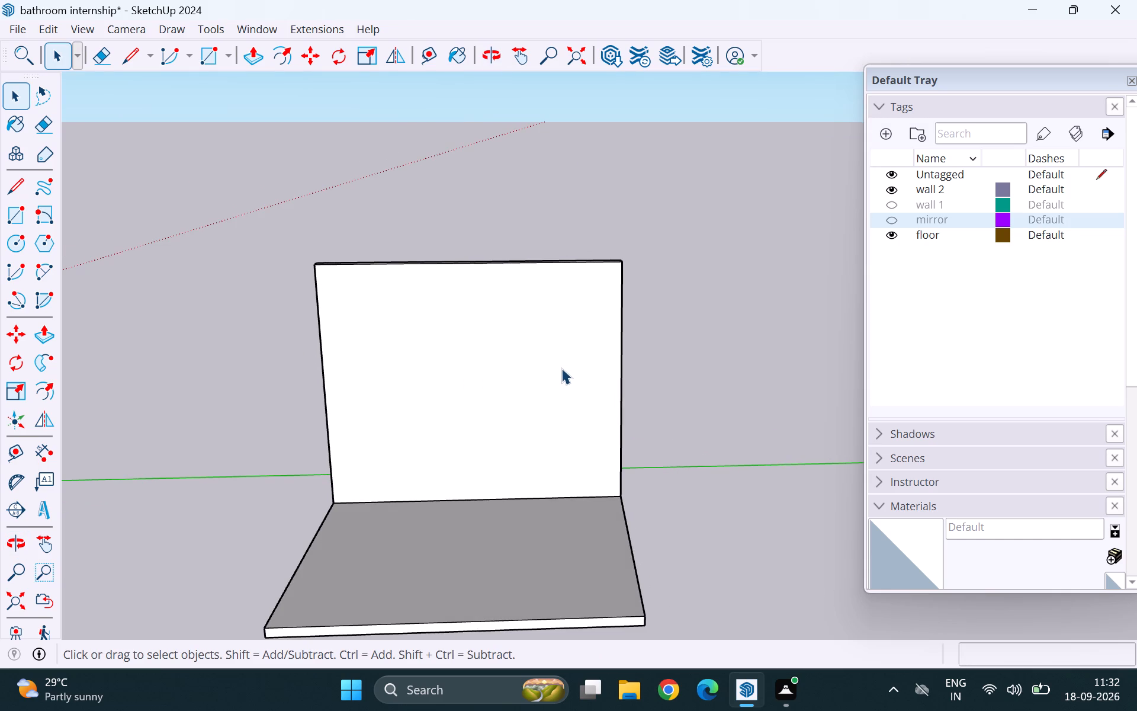
key("r")
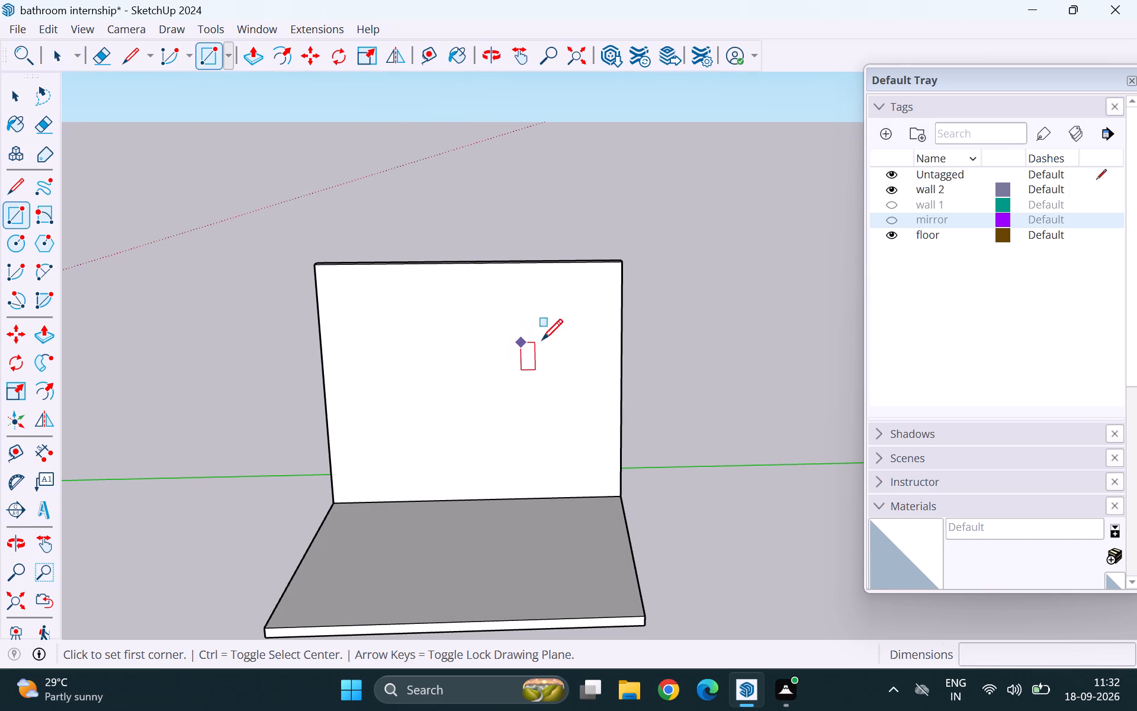
key("space")
key("t")
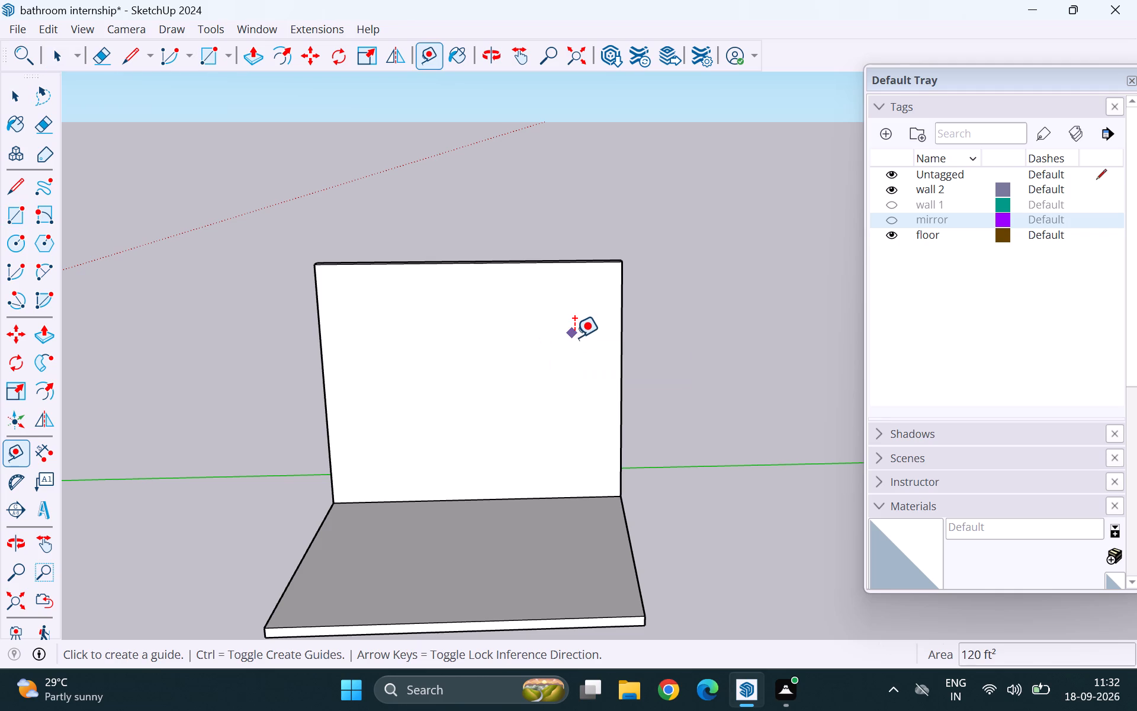
left_click(624, 367)
type("1'")
key("Return")
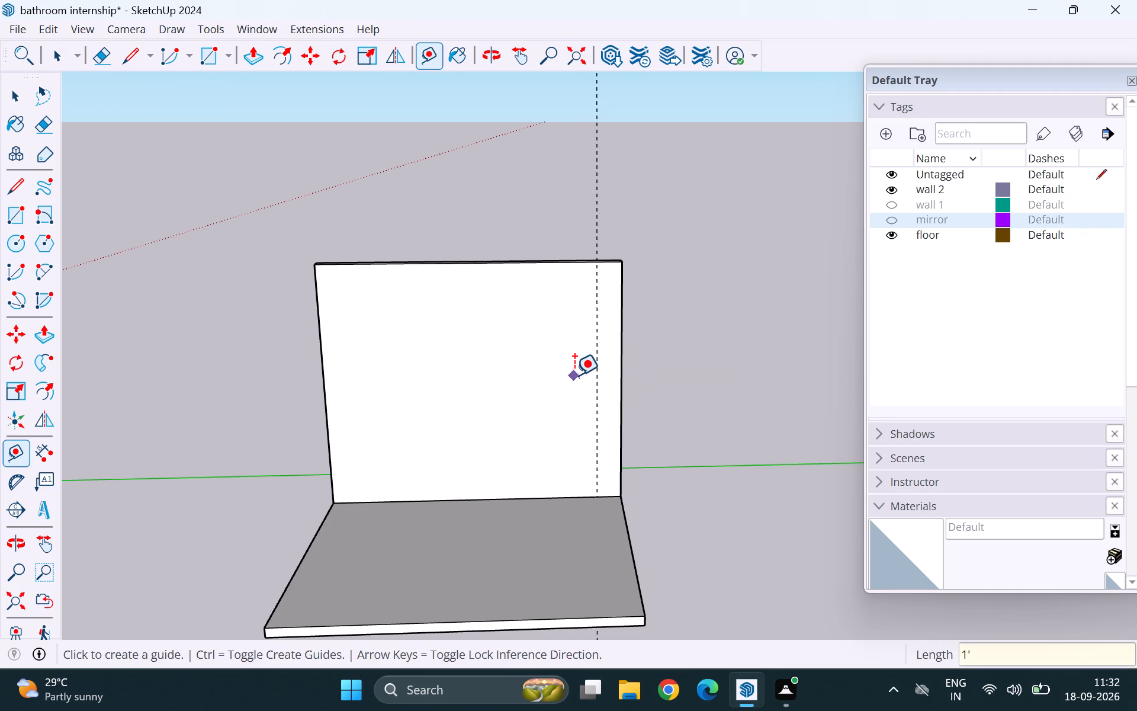
Place a second vertical guide on the side wall, offset 6" from the first guide, away from the back edge.
scroll(574, 375, "up", 4)
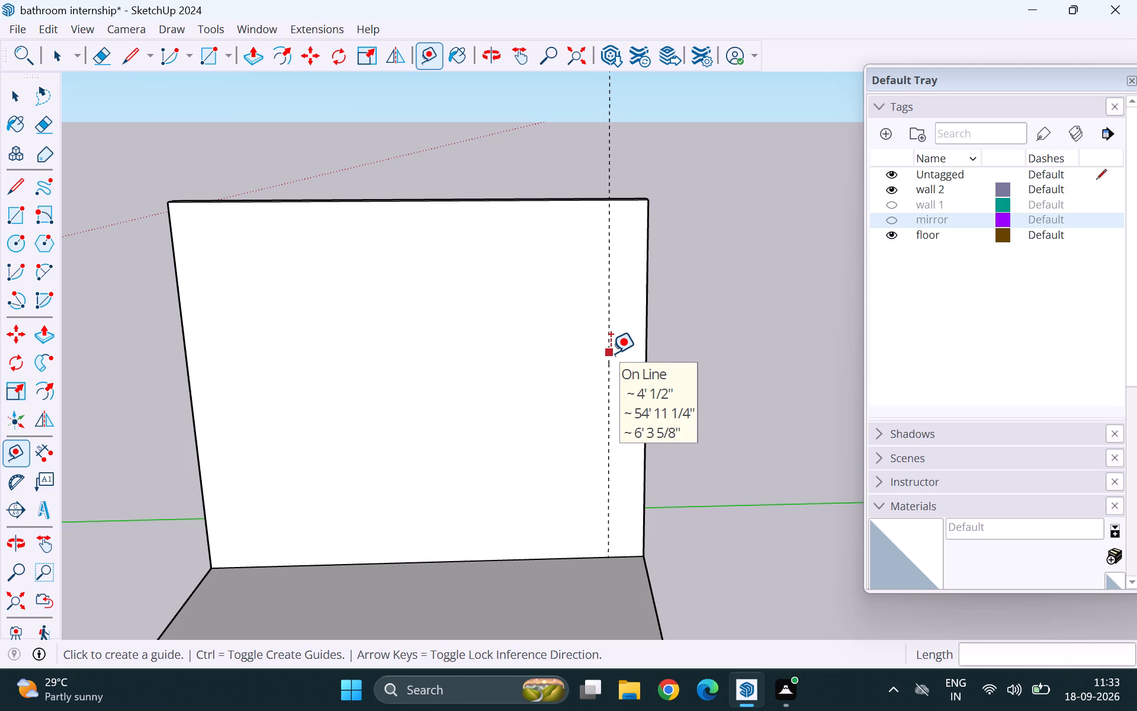
left_click(611, 353)
key("6")
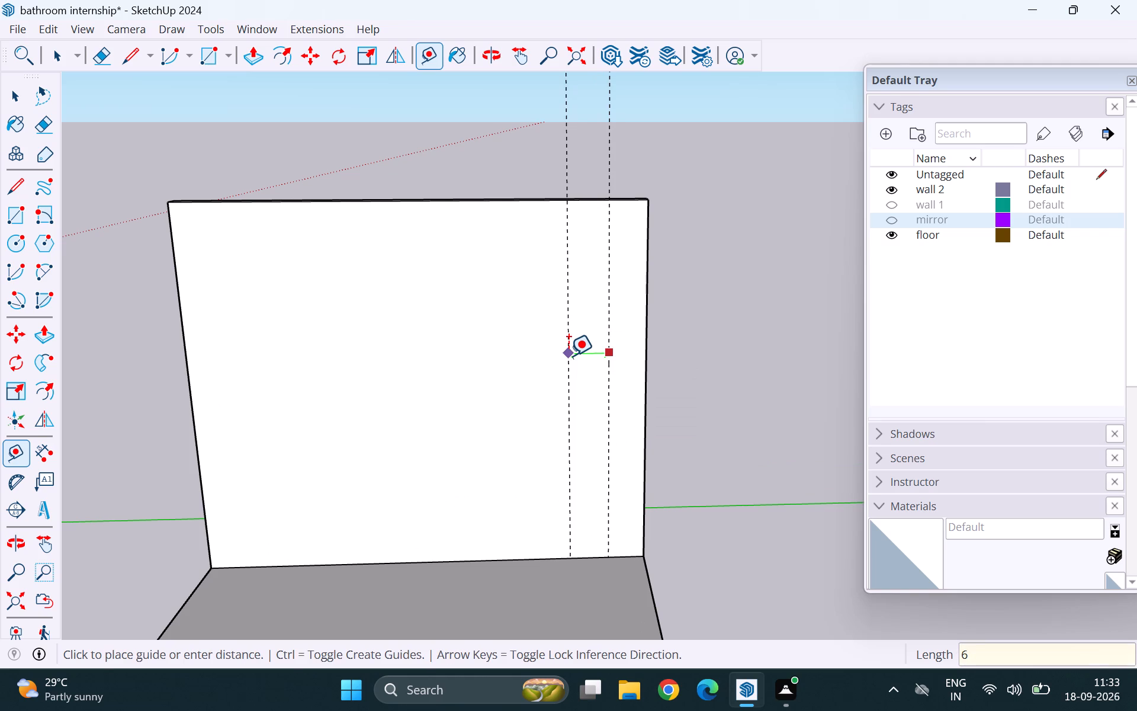
key("Return")
Erase the vertical guide nearer the side wall's back edge, keeping the one 6" further in.
key("e")
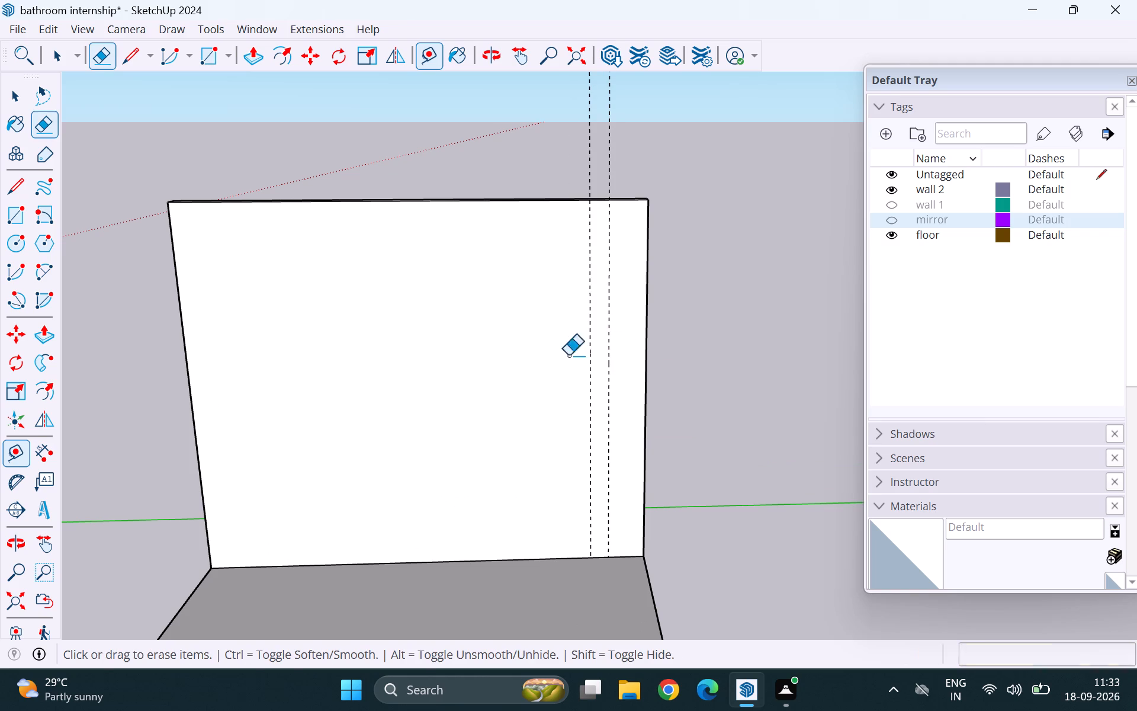
left_click_drag(606, 340, 637, 334)
key("space")
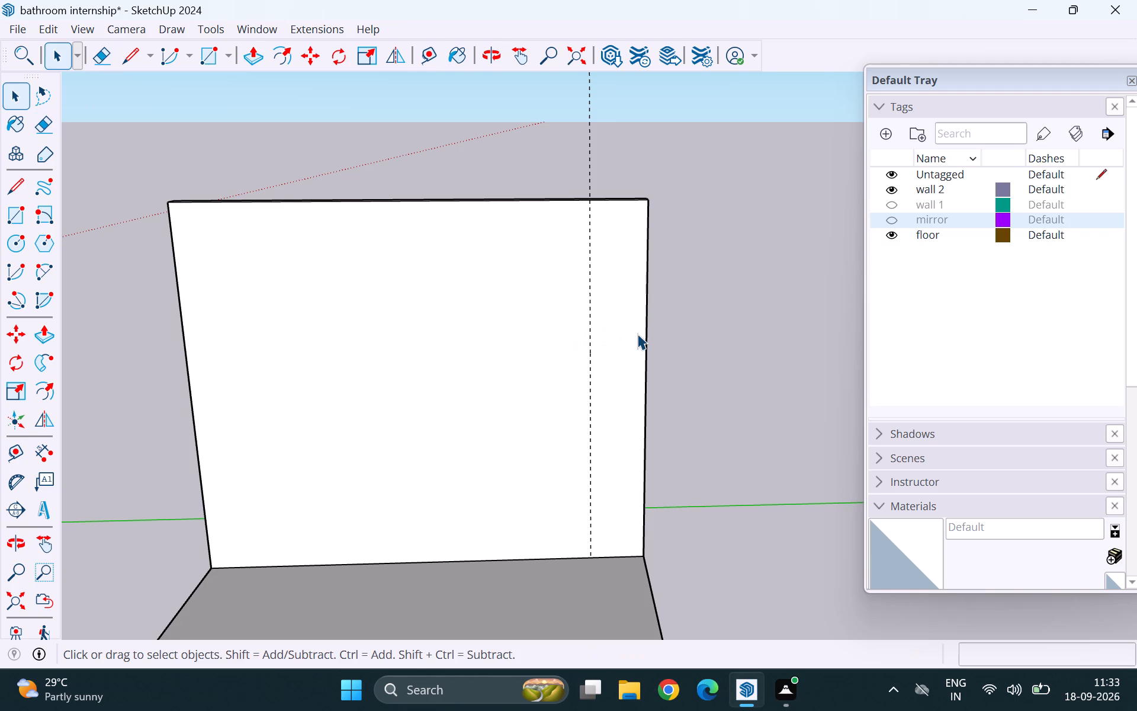
Place a vertical guide on the side wall, offset 12" from the existing vertical guide, away from the back edge.
type("t")
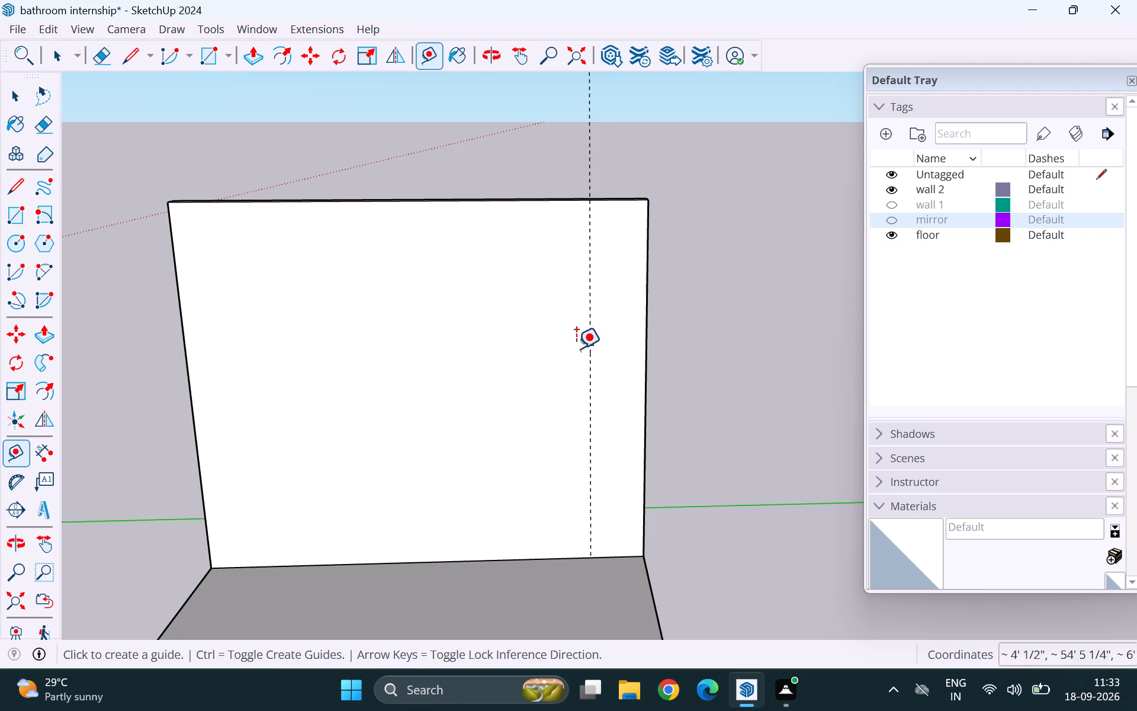
left_click(591, 331)
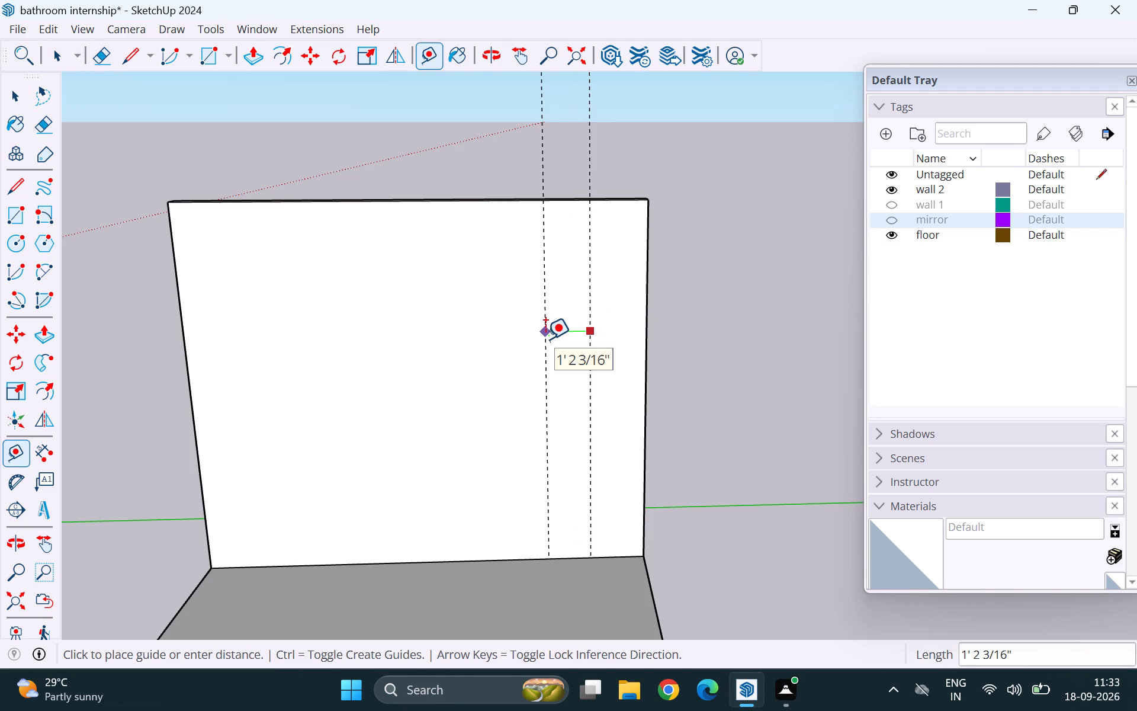
key("1")
key("0")
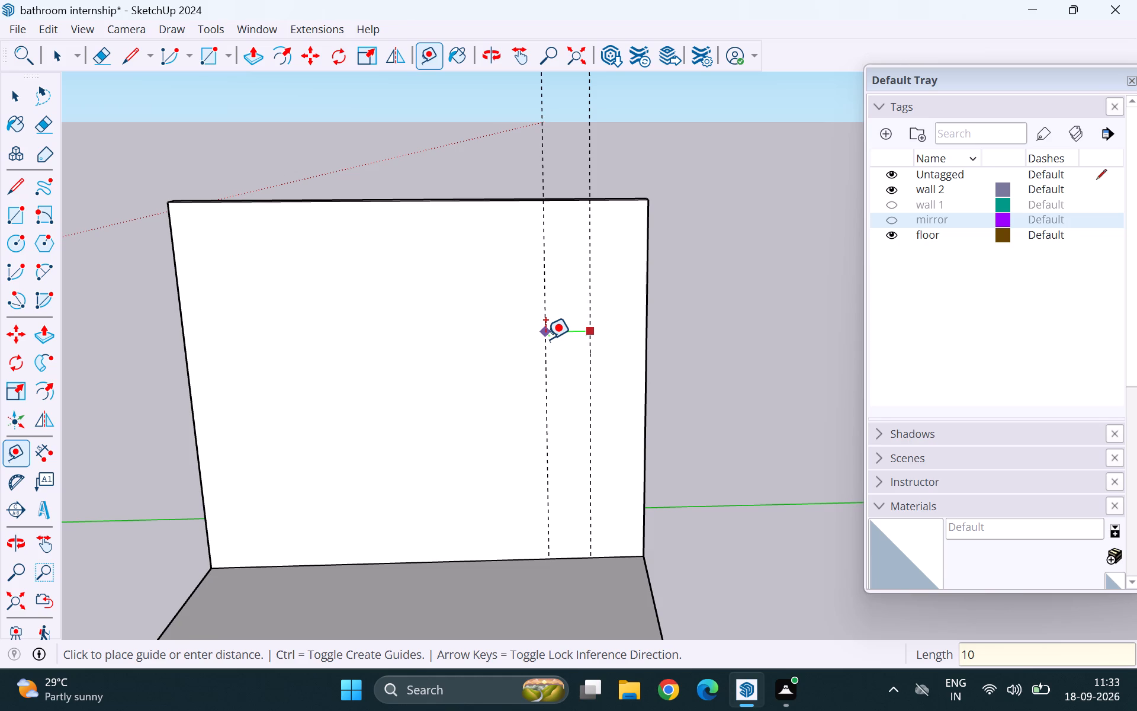
key("Return")
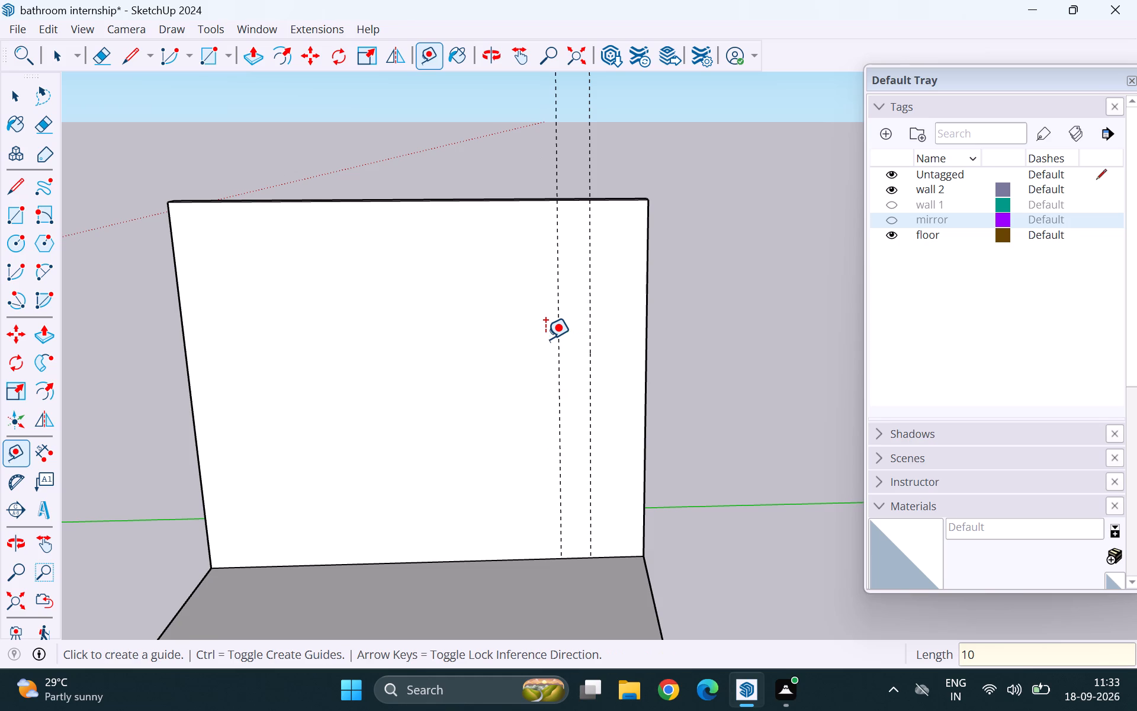
type("12")
key("Return")
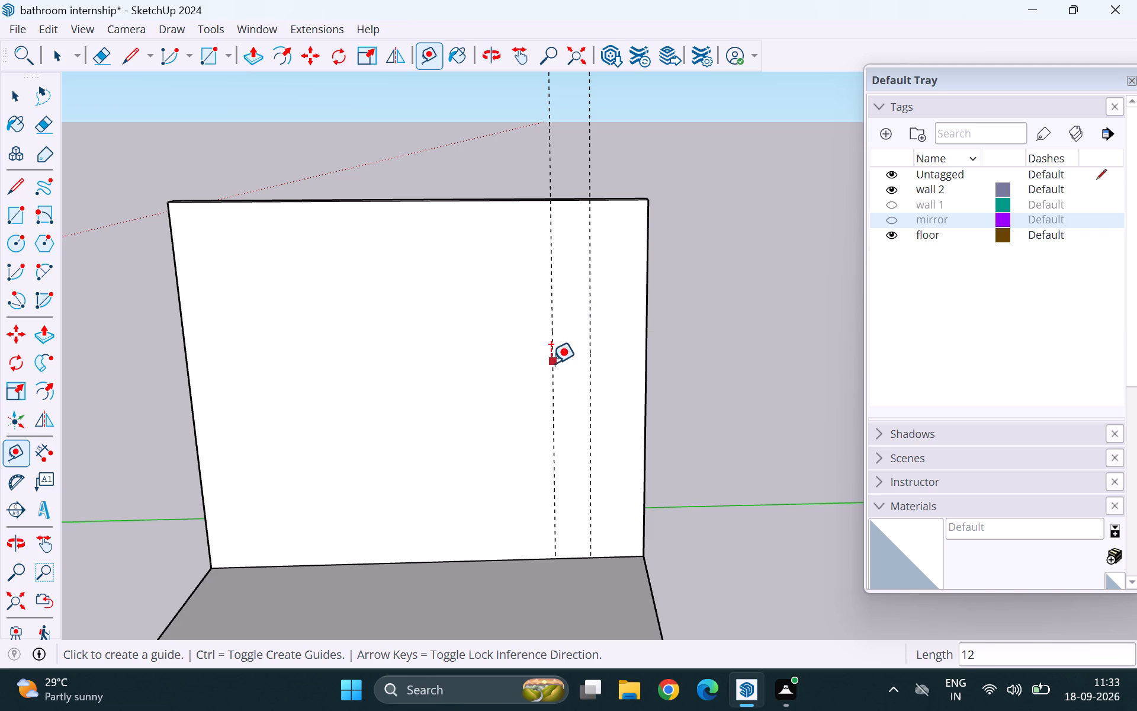
Add two more vertical guides further from the back edge, one offset 6" and the next another 12" beyond it.
left_click(548, 364)
key("6")
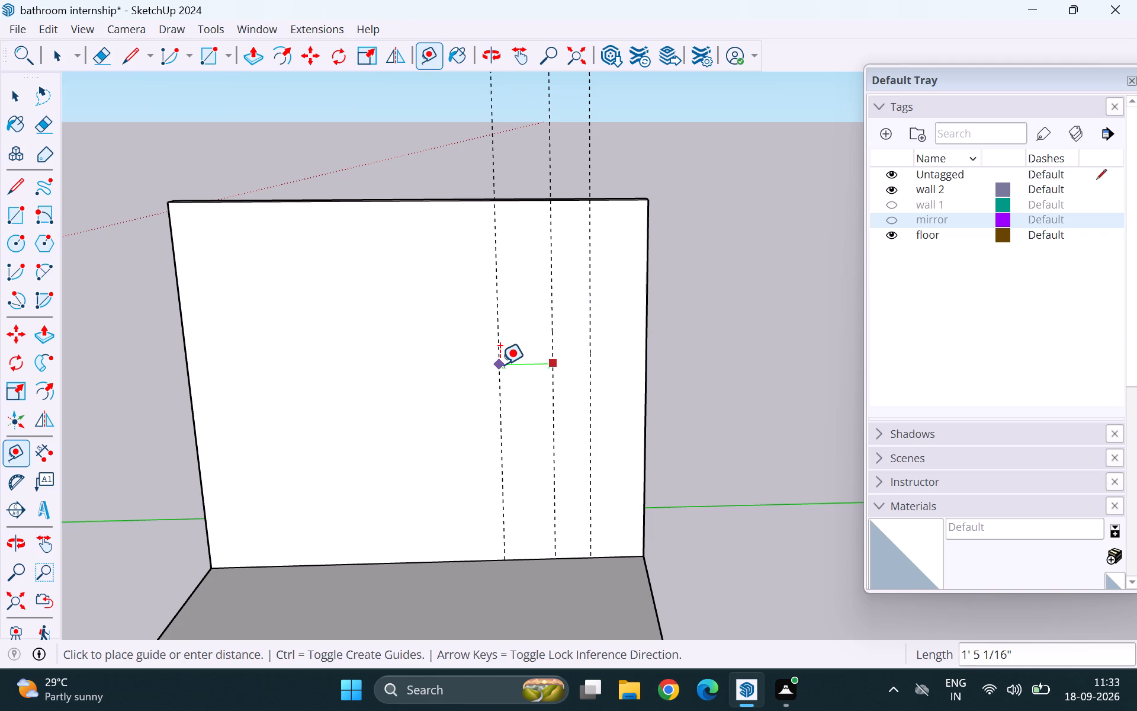
key("Return")
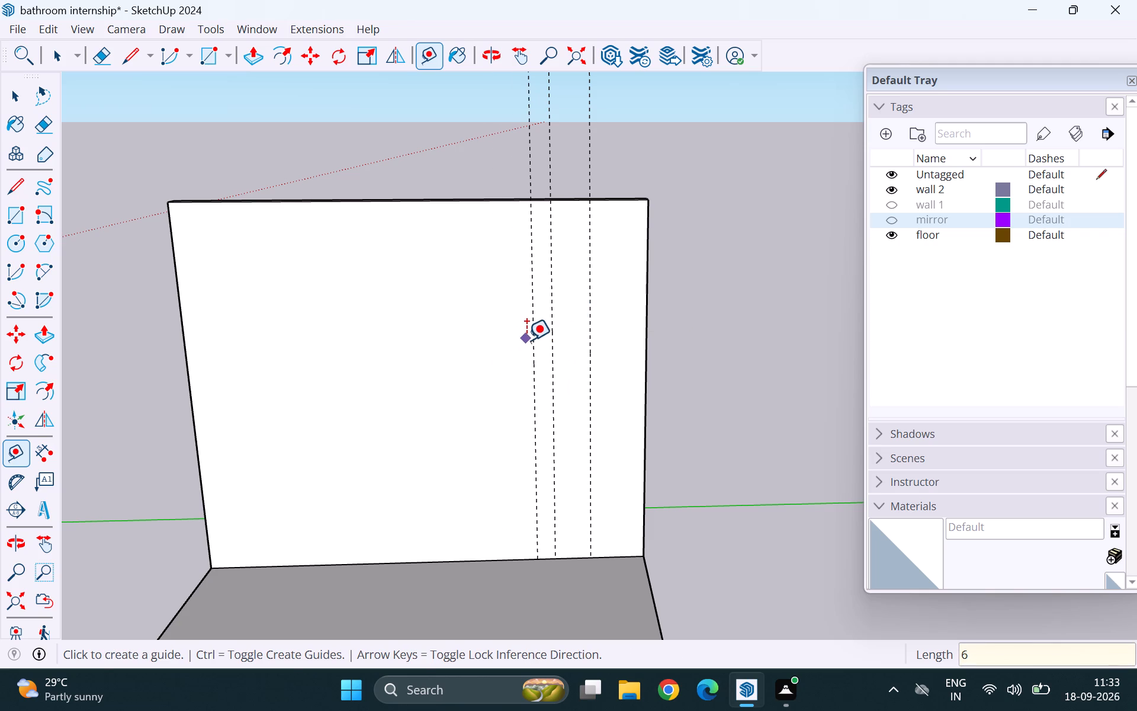
left_click(530, 345)
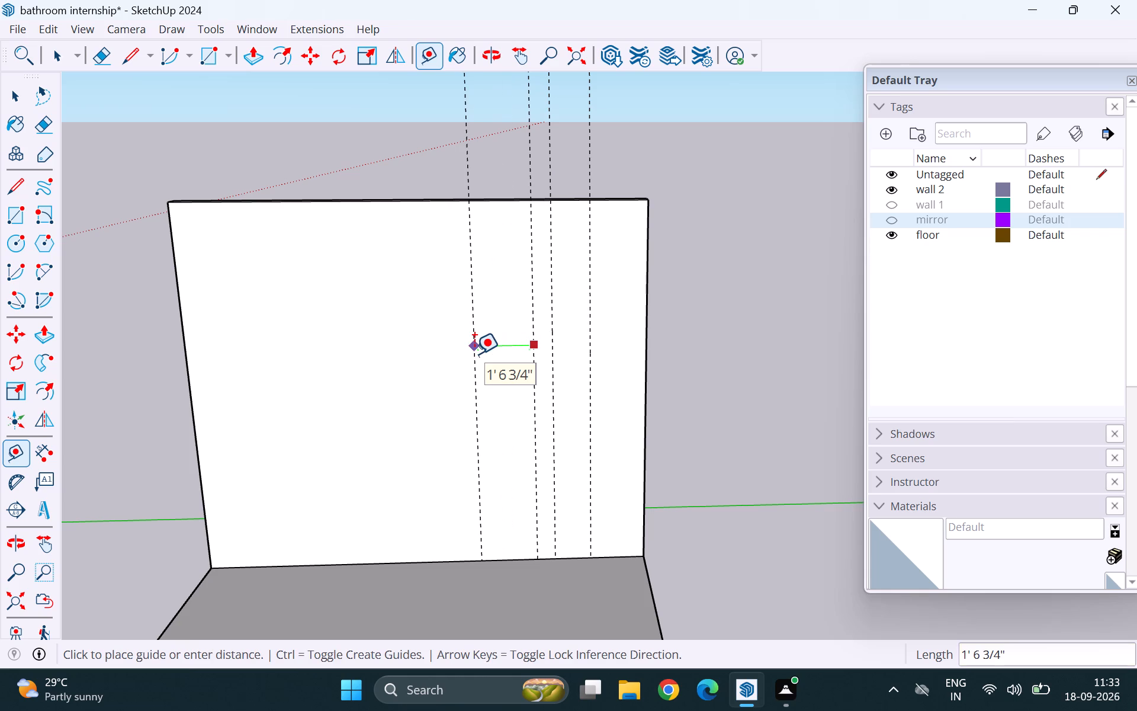
type("12")
key("Return")
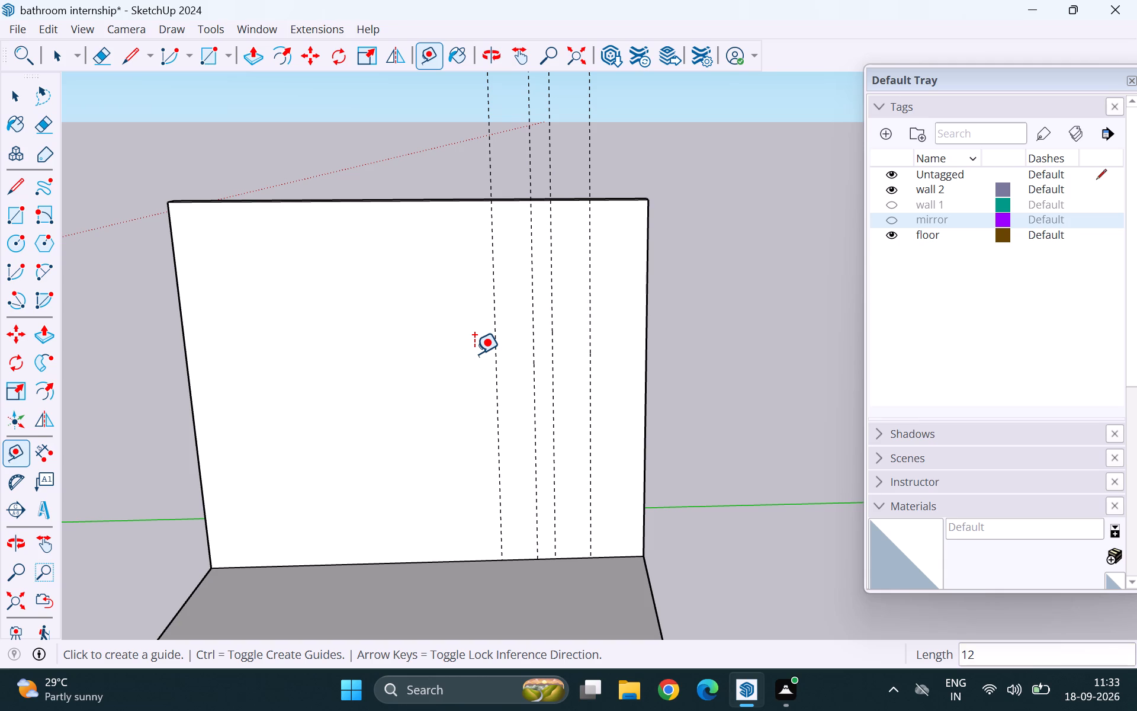
Place horizontal guides on the side wall, 2'6" above its bottom edge and 4' below its top edge.
left_click(471, 559)
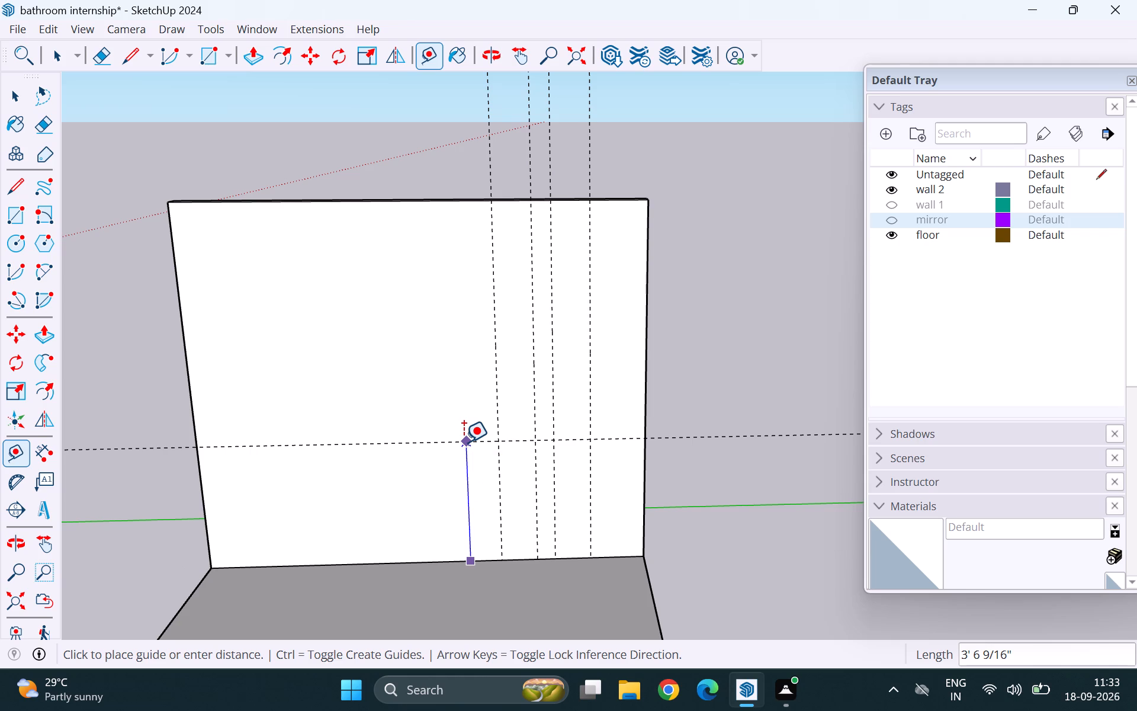
key("2")
type("'6")
key("Return")
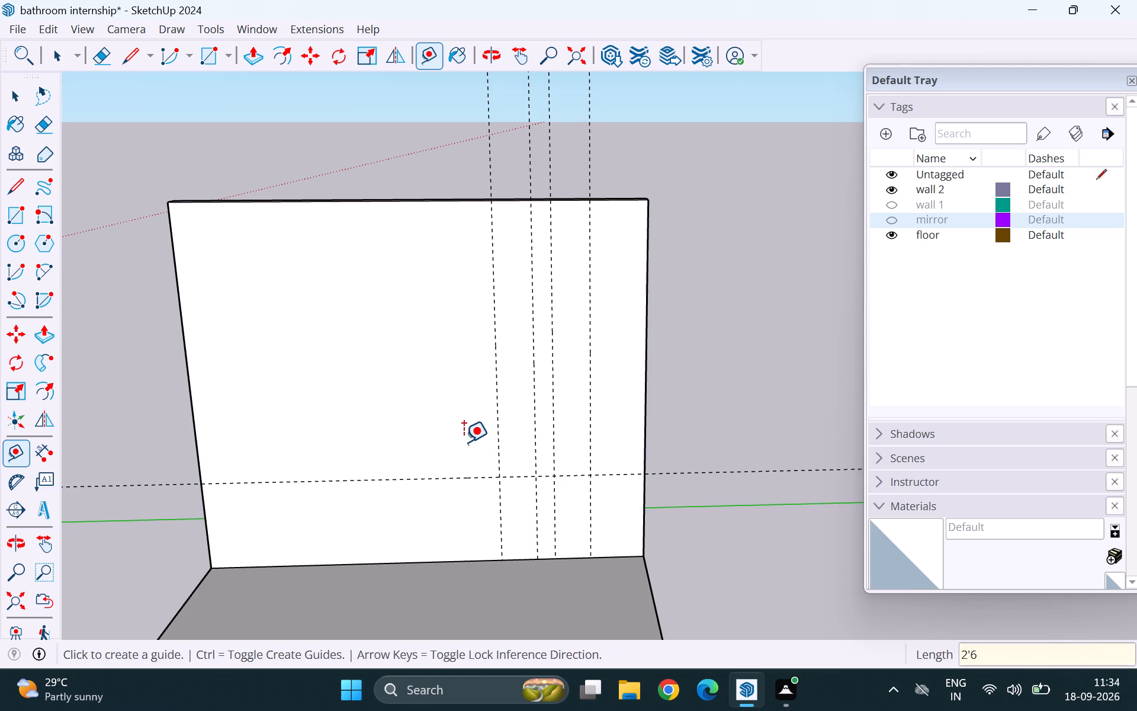
left_click(446, 199)
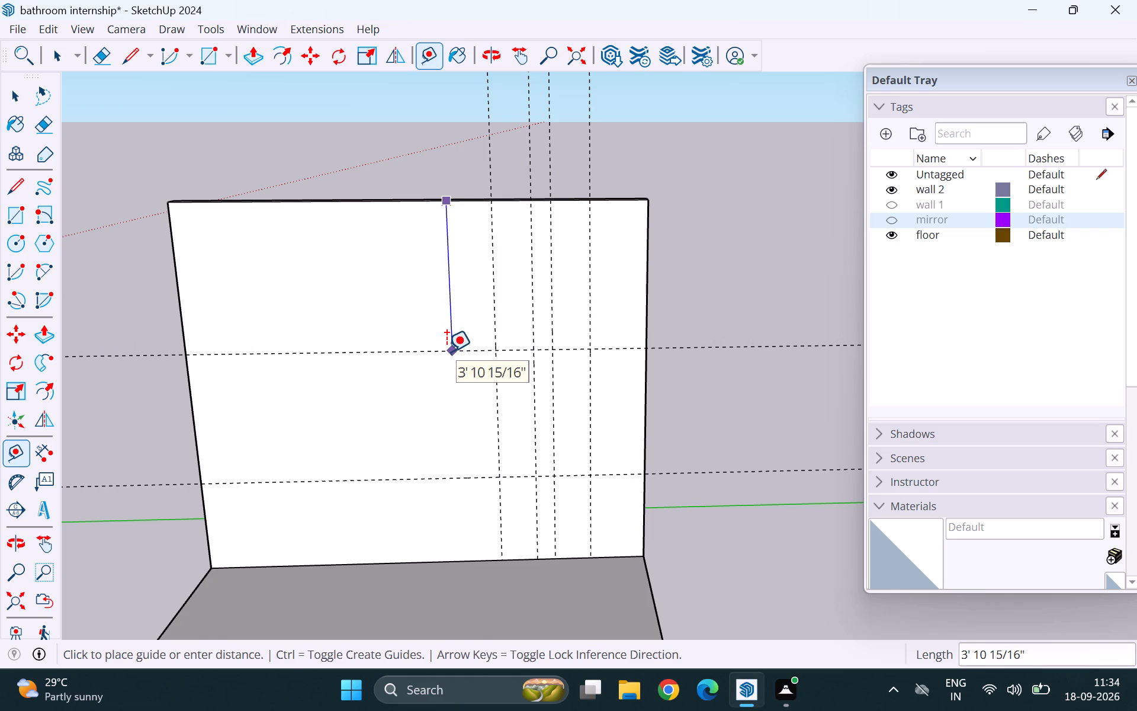
key("4")
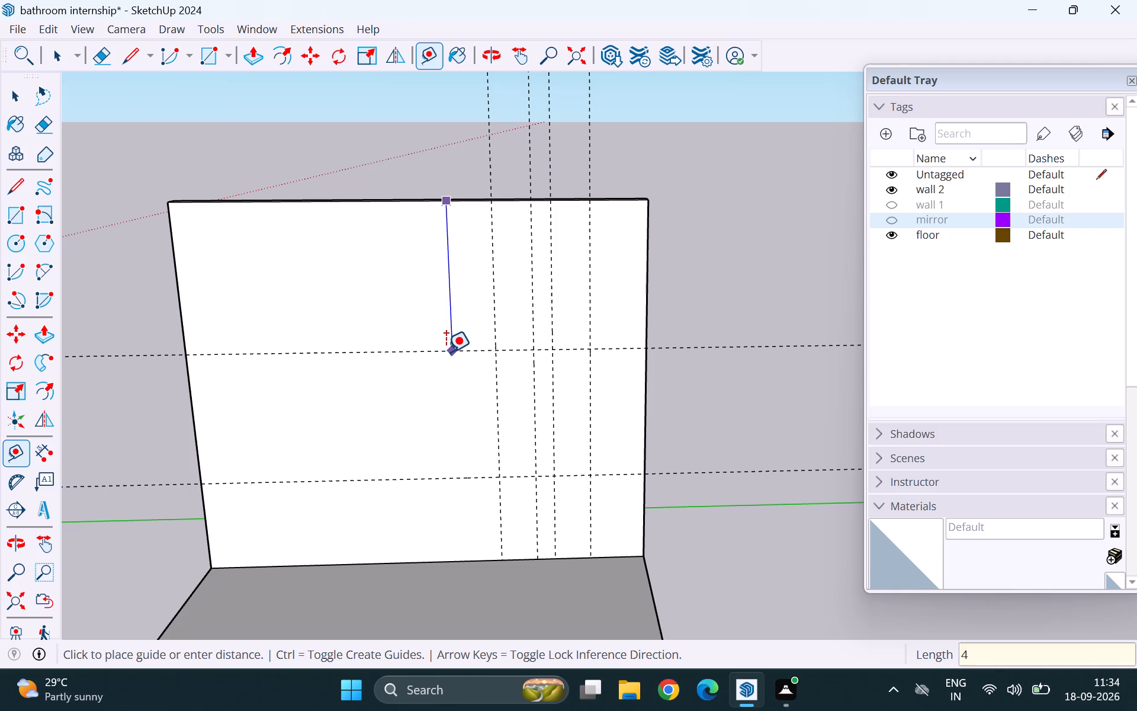
key("apostrophe")
key("Return")
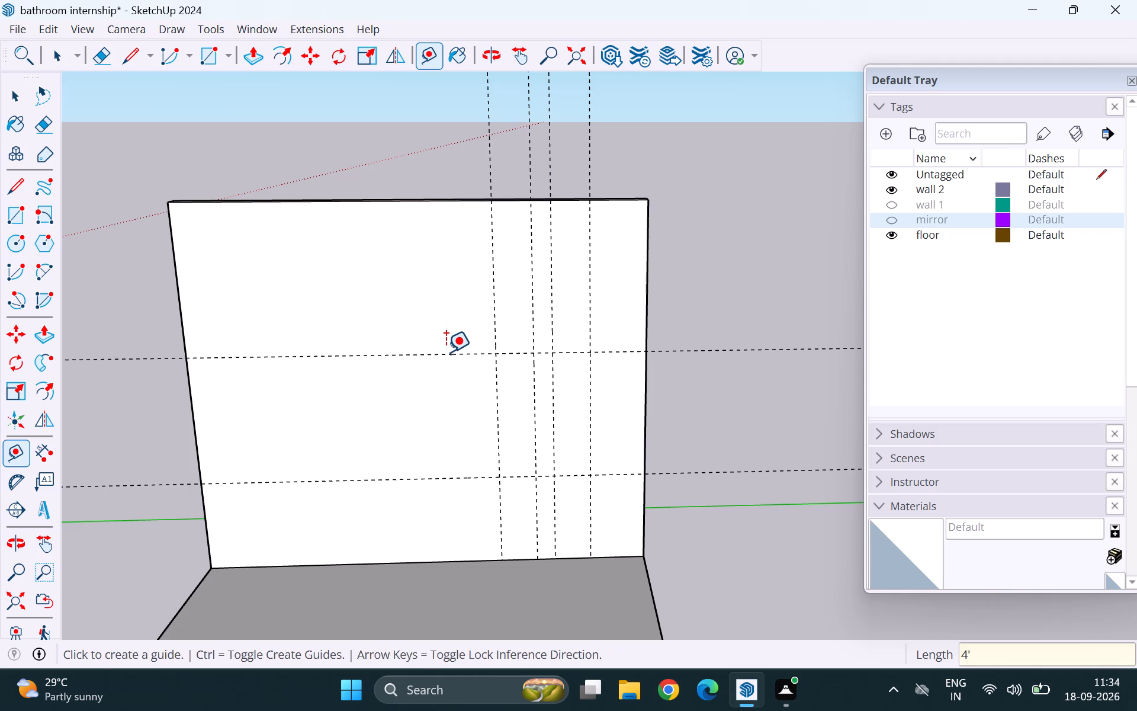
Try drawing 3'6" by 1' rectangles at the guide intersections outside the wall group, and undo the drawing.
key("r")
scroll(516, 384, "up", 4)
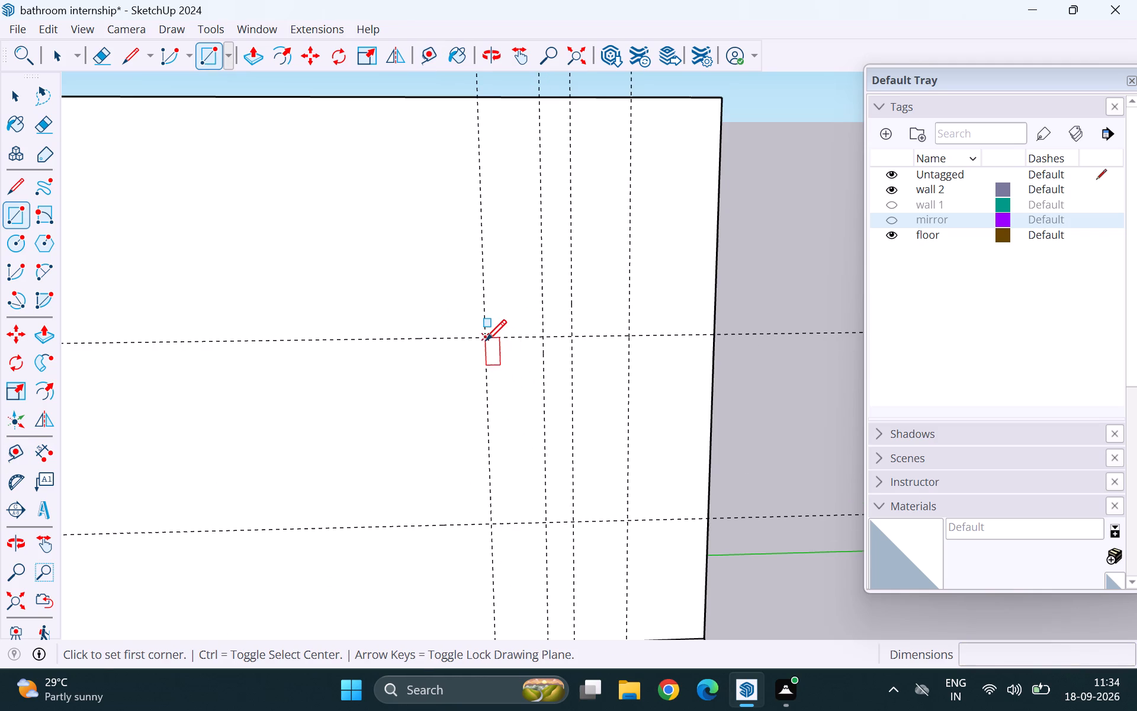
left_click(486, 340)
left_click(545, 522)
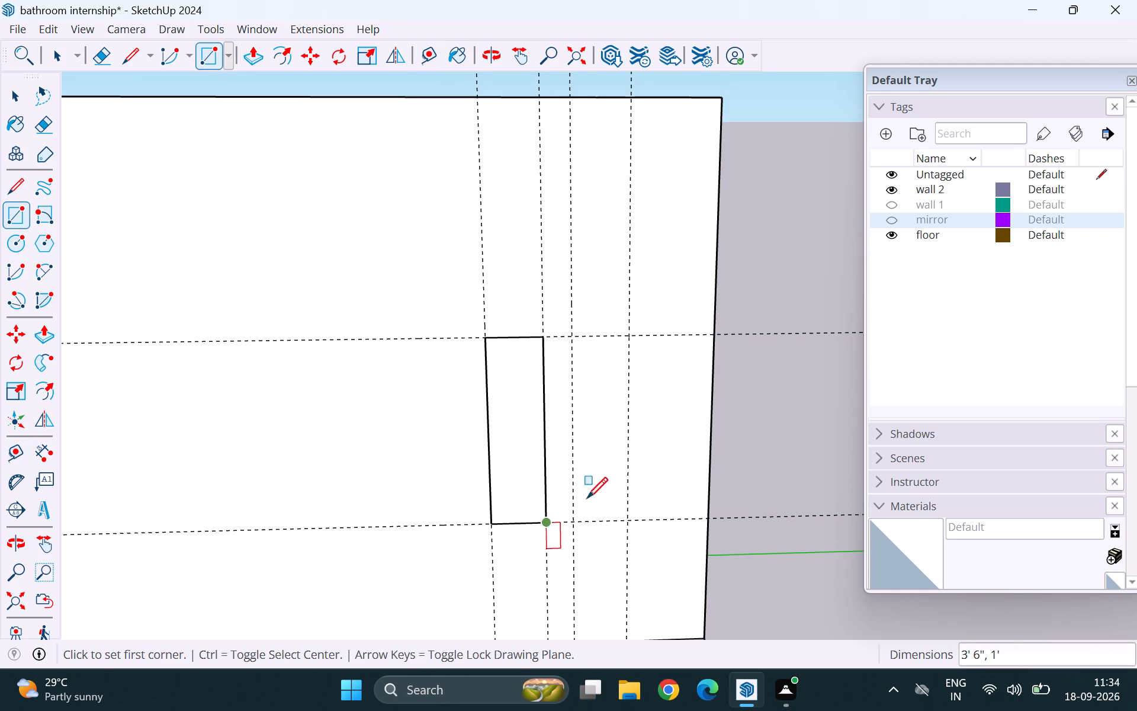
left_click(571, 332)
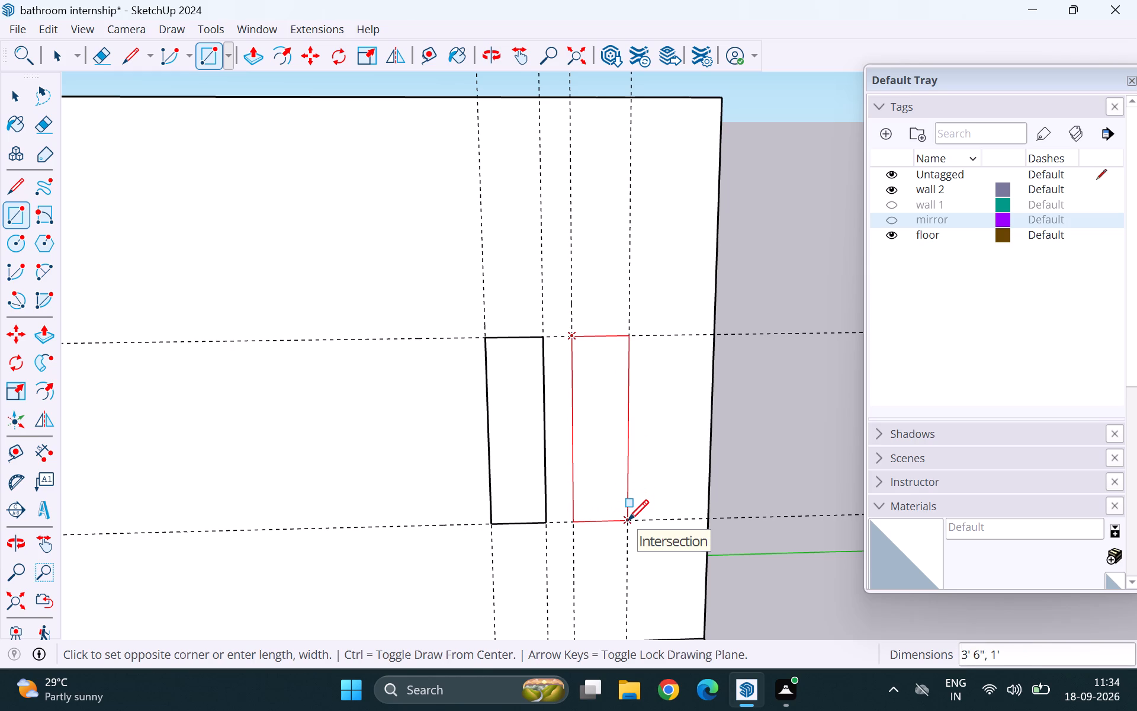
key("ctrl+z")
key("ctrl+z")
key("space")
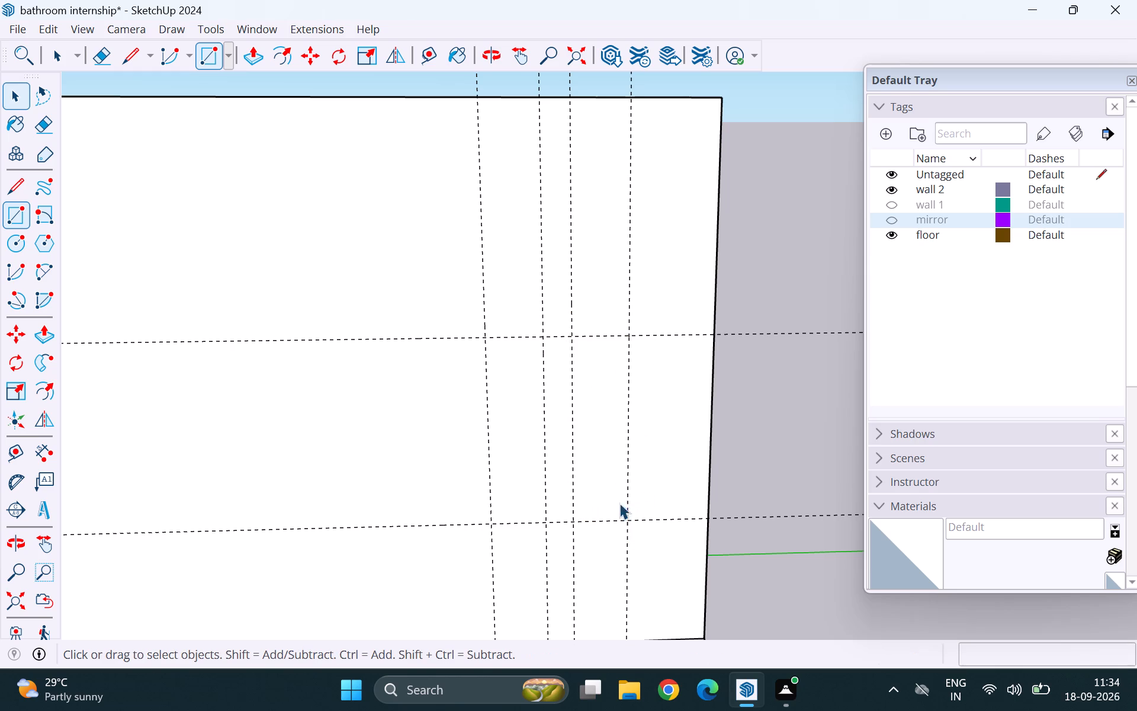
Open the side wall group for editing and draw two 3'6" by 1' rectangles between the paired vertical guides.
scroll(546, 462, "down", 5)
double_click(526, 454)
scroll(526, 455, "up", 5)
key("r")
left_click(499, 337)
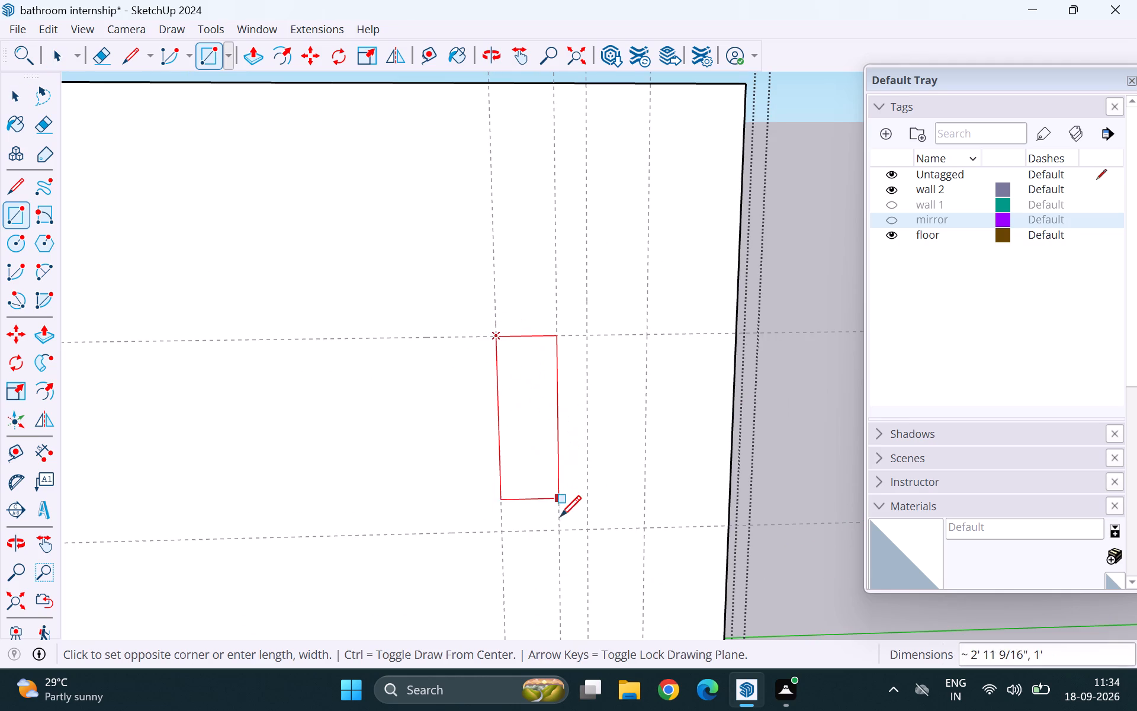
left_click(561, 530)
left_click(585, 334)
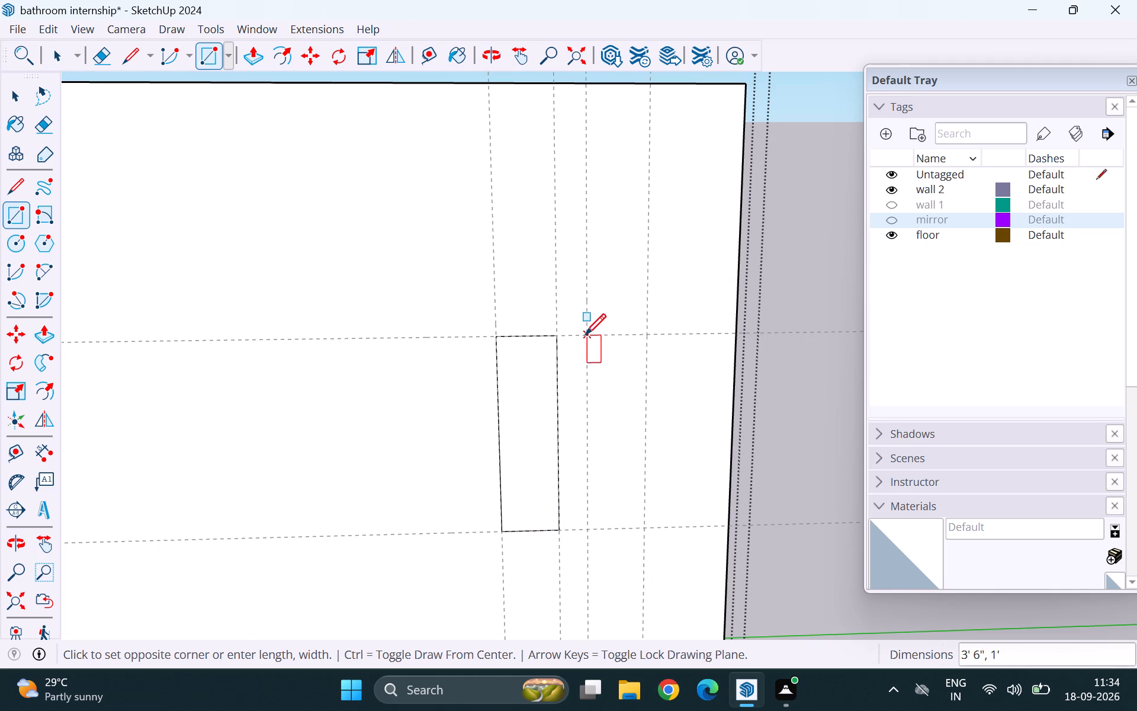
left_click(645, 529)
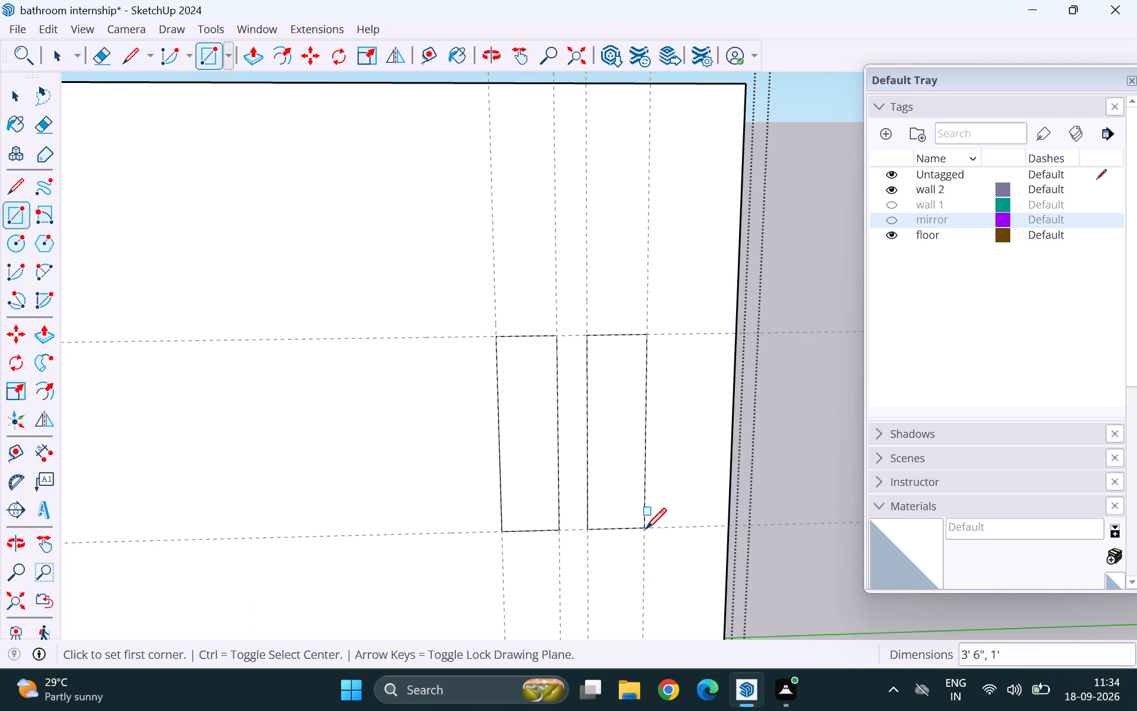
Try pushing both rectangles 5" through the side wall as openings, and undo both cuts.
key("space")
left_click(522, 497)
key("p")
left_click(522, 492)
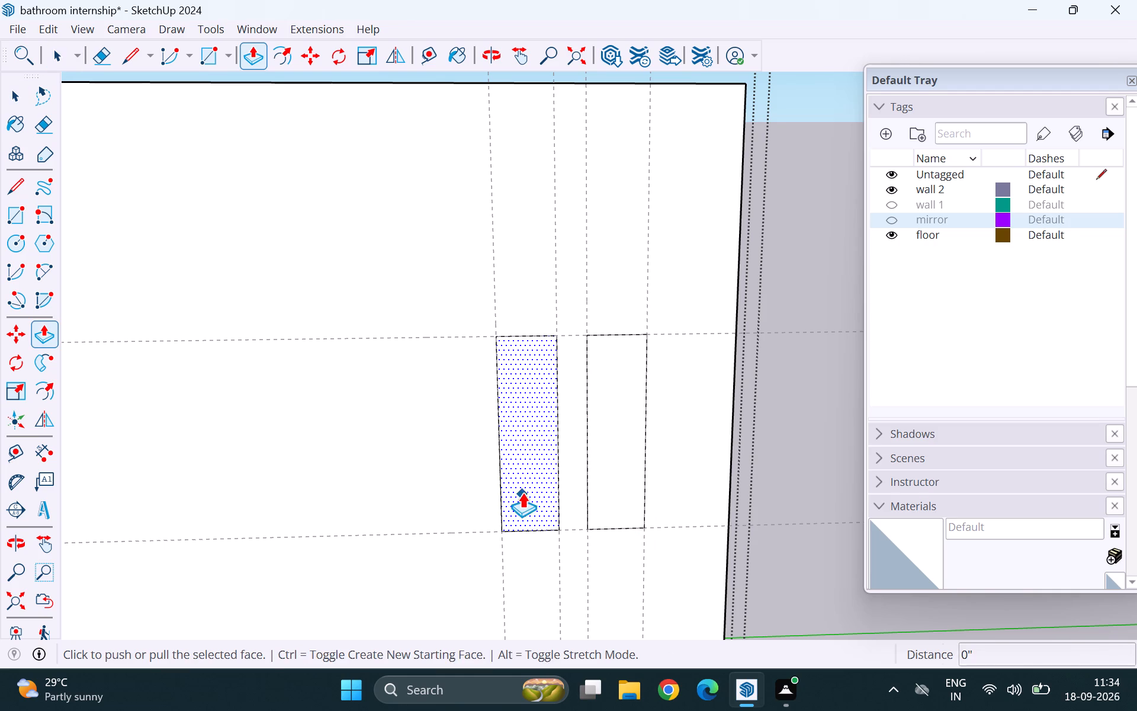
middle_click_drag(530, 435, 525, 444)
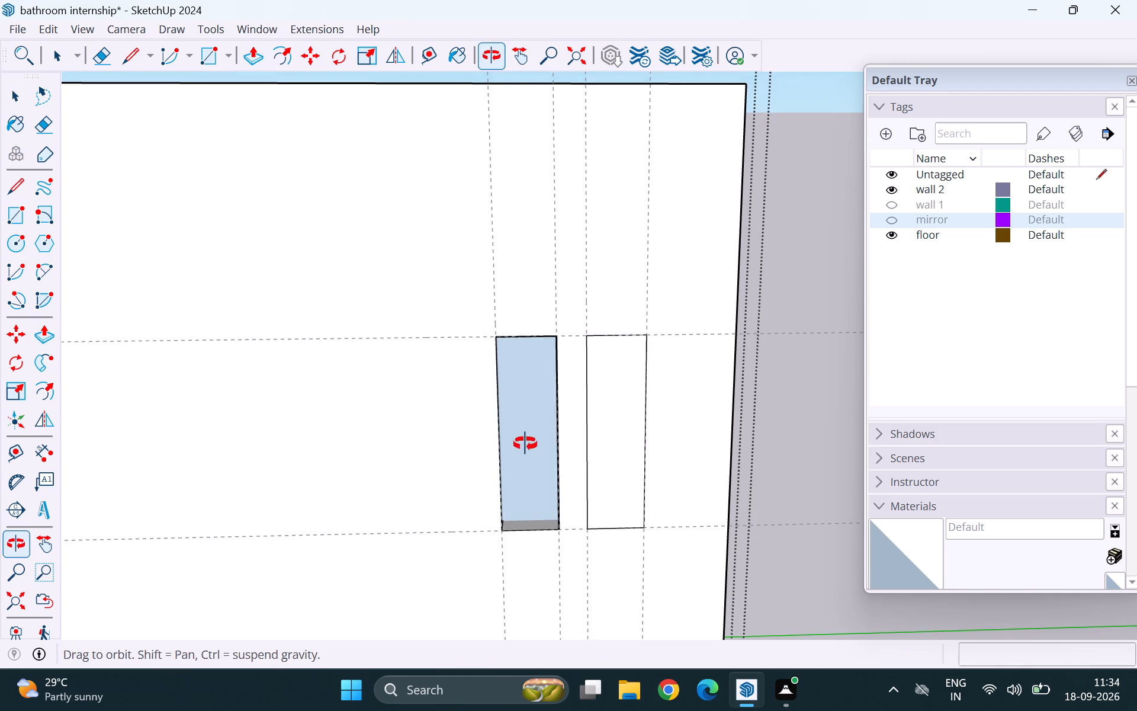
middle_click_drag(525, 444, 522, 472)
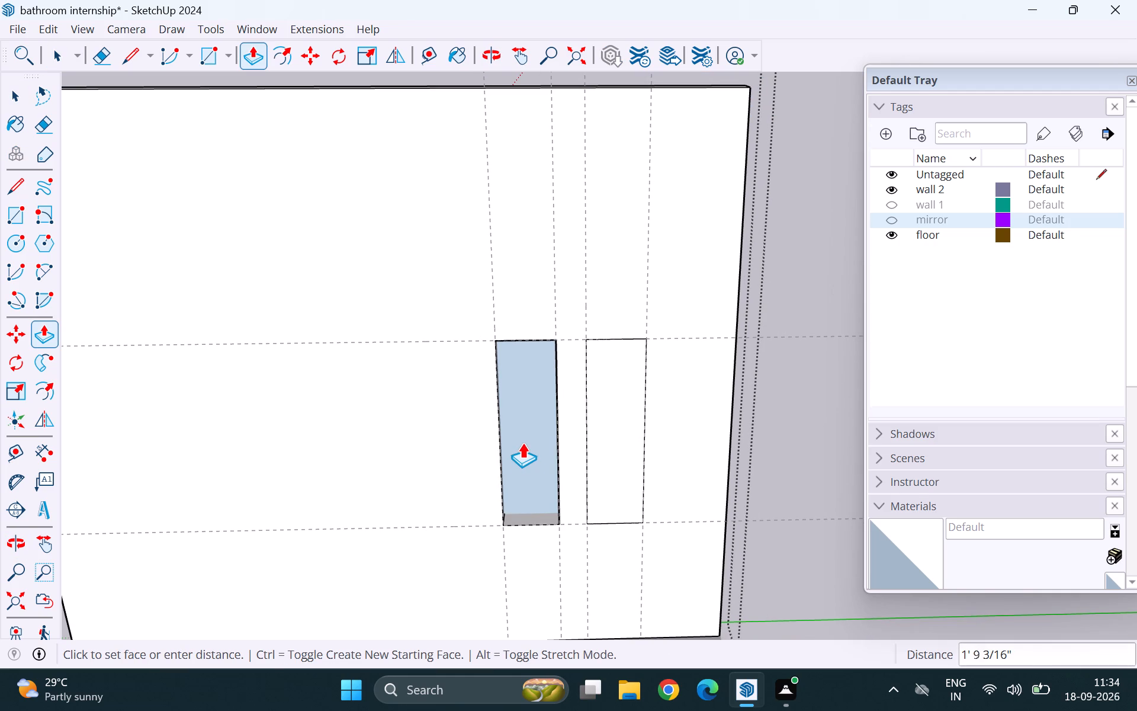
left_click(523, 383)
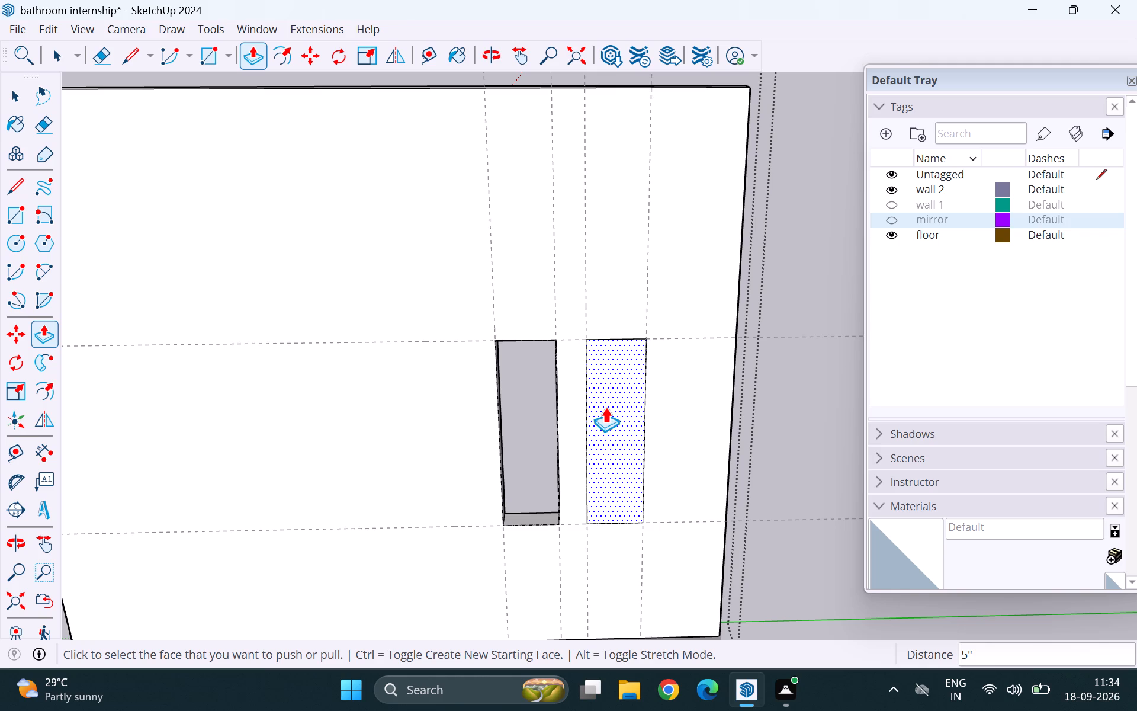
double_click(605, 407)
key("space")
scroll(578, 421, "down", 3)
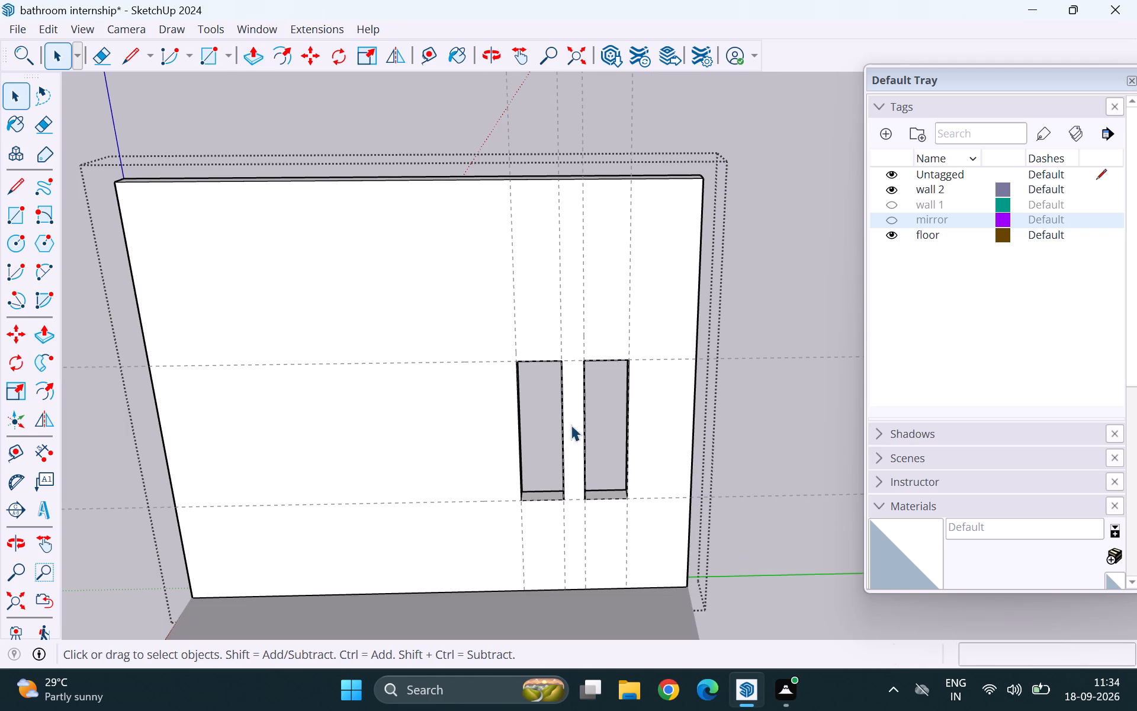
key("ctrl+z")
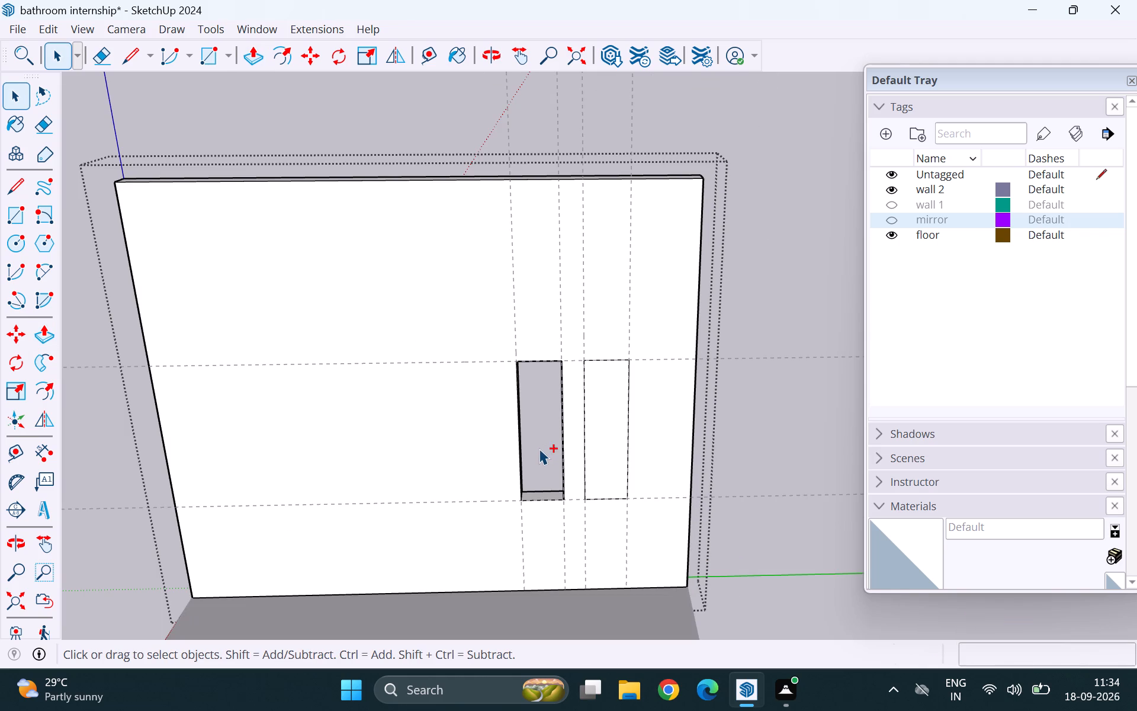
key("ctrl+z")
Push both tall rectangles 4" into the side wall as recessed niches, and exit the wall group.
left_click(539, 448)
key("p")
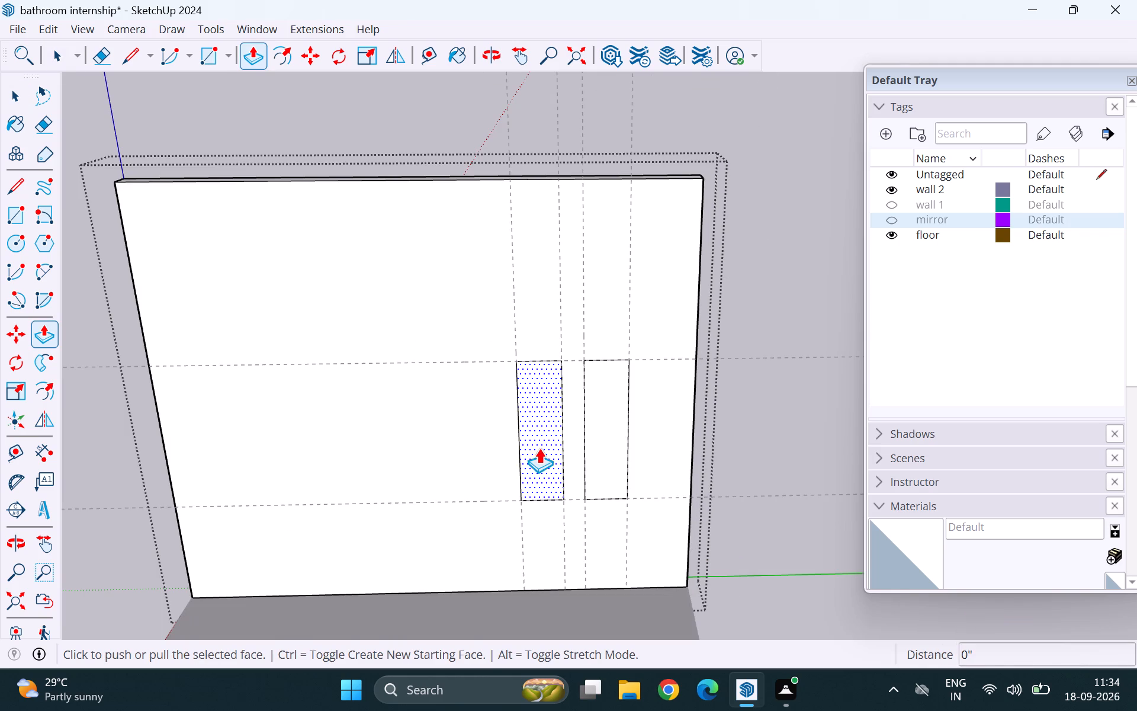
left_click(539, 448)
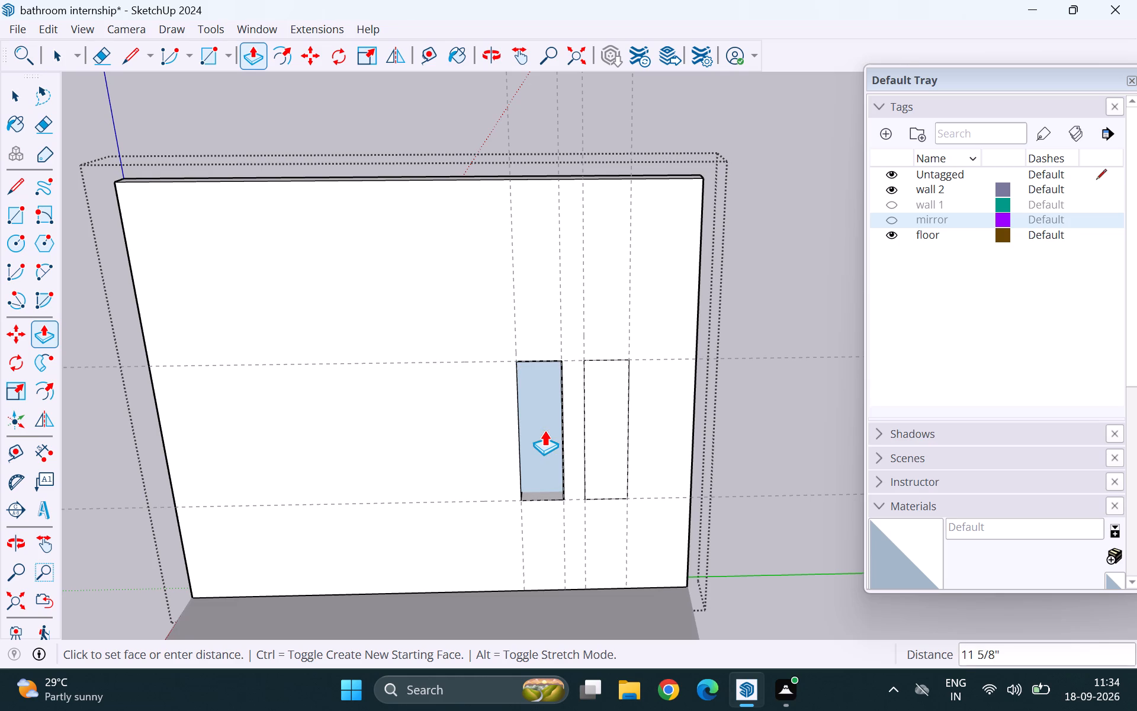
scroll(542, 446, "up", 7)
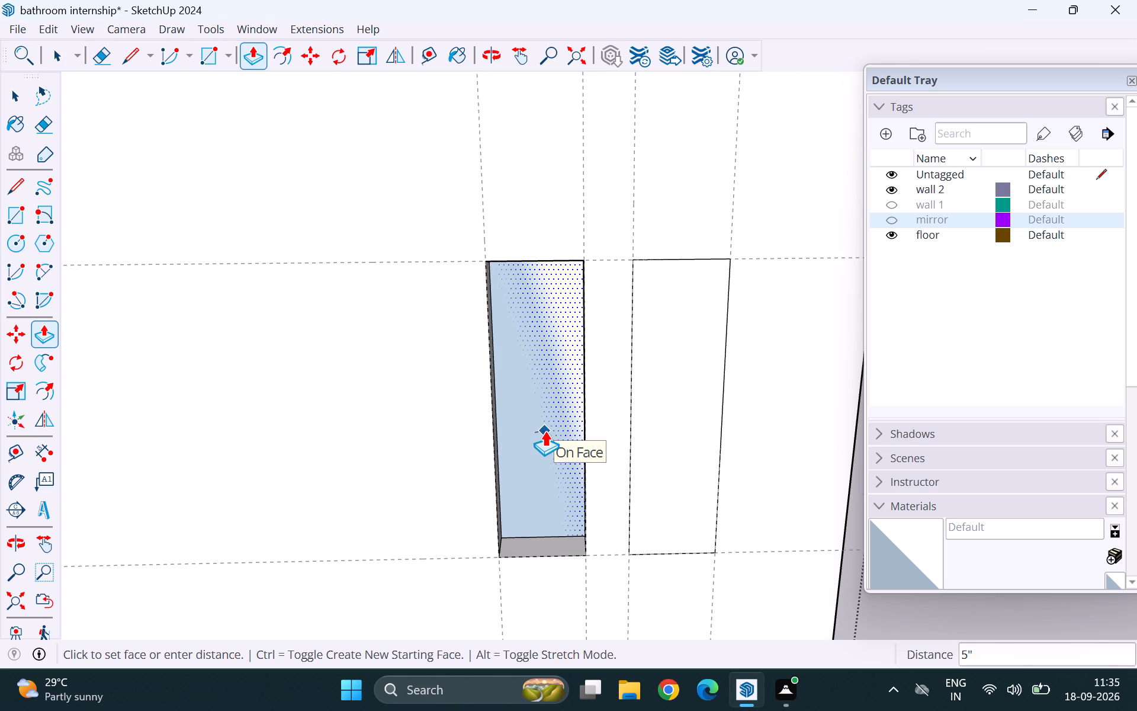
key("4")
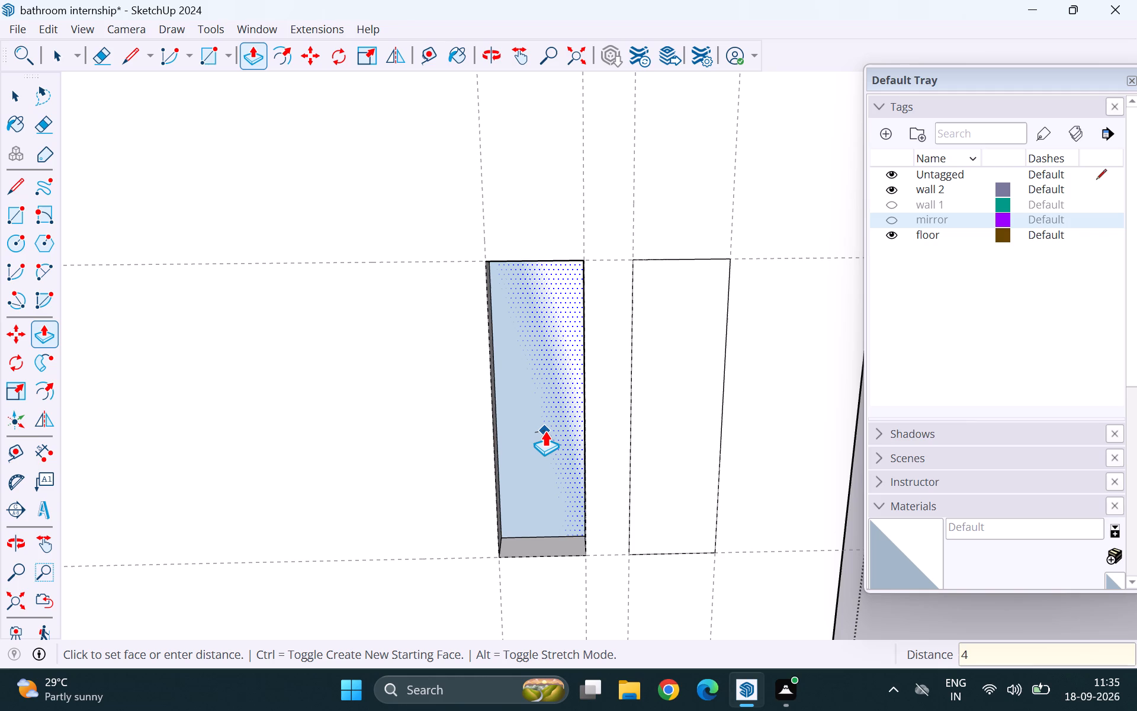
key("BackSpace")
key("4")
key("Return")
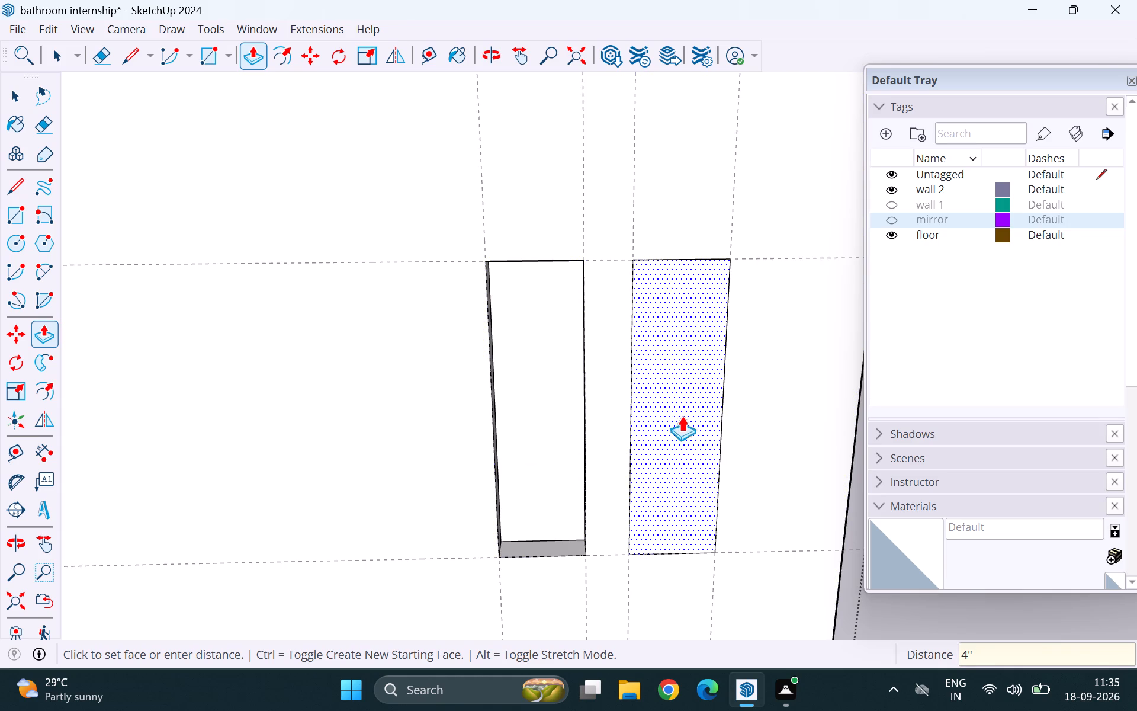
double_click(682, 415)
key("space")
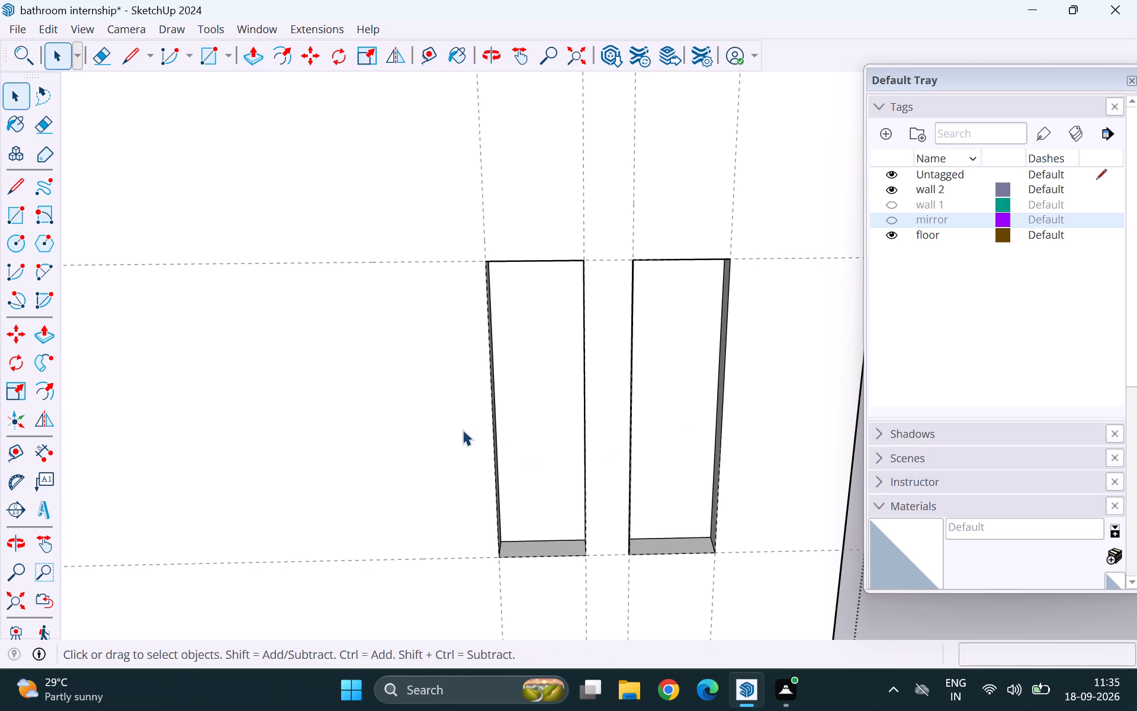
scroll(460, 443, "down", 8)
middle_click_drag(611, 501, 519, 508)
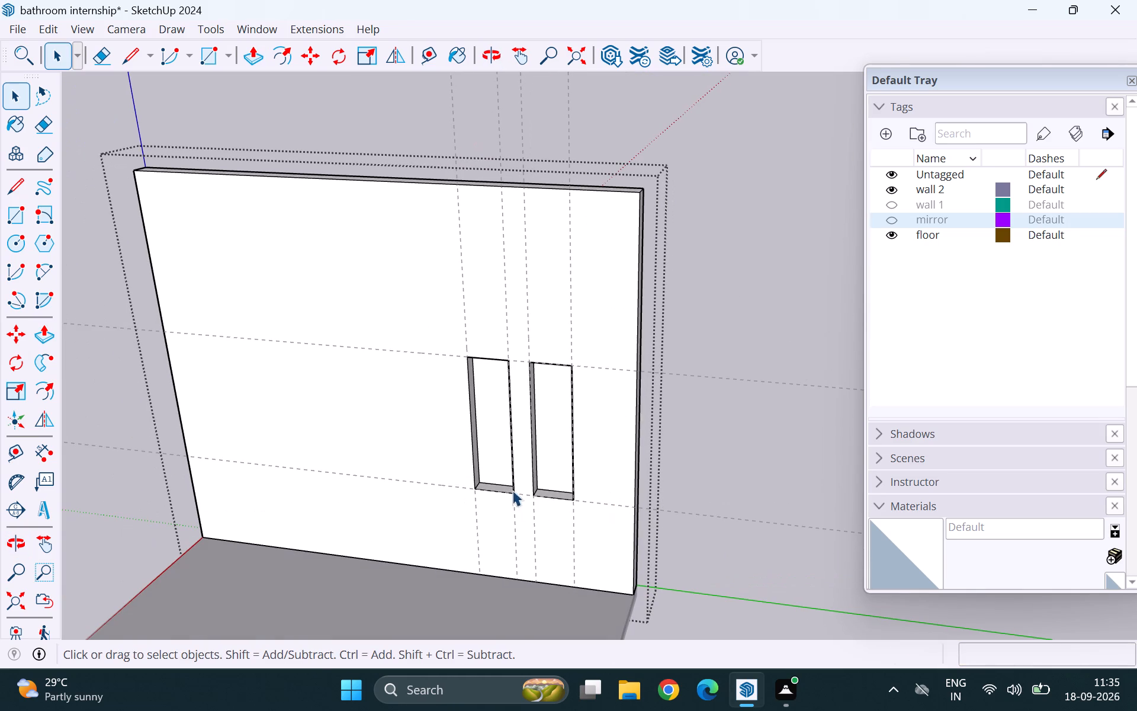
left_click(716, 425)
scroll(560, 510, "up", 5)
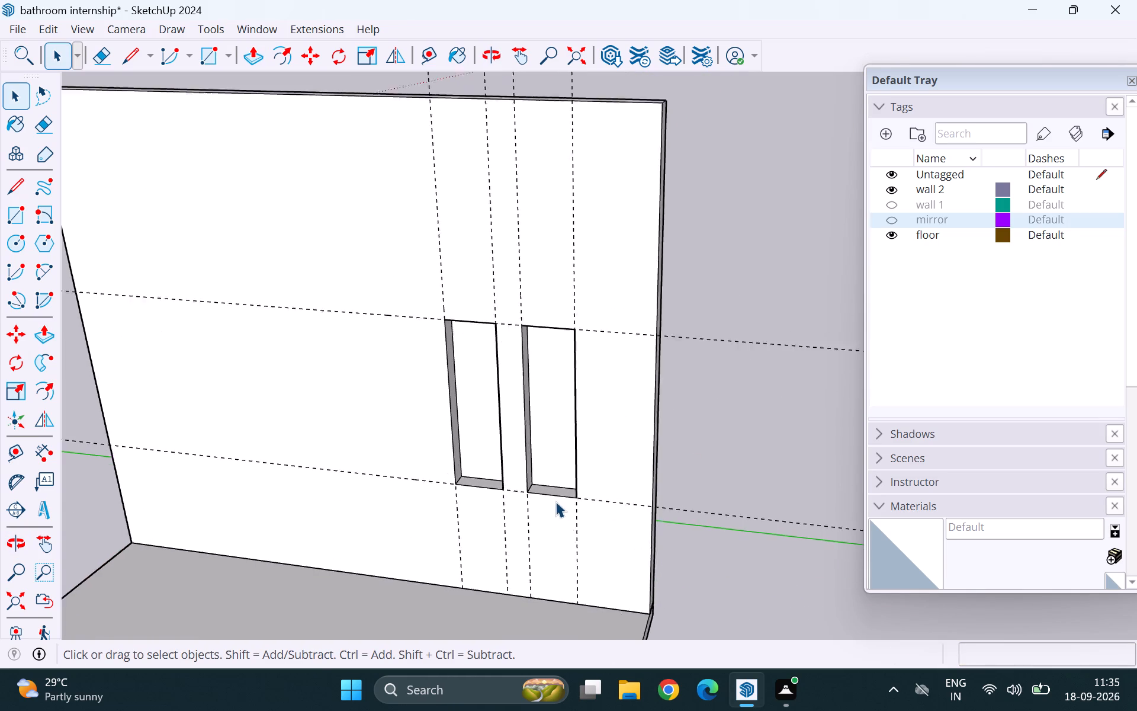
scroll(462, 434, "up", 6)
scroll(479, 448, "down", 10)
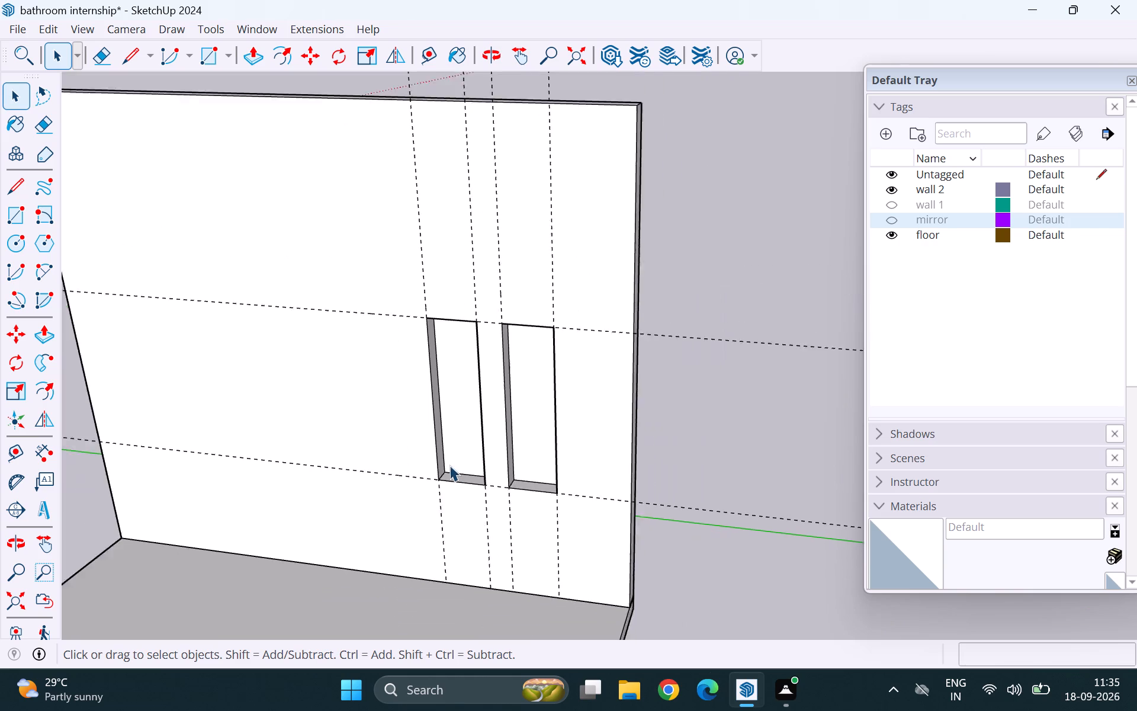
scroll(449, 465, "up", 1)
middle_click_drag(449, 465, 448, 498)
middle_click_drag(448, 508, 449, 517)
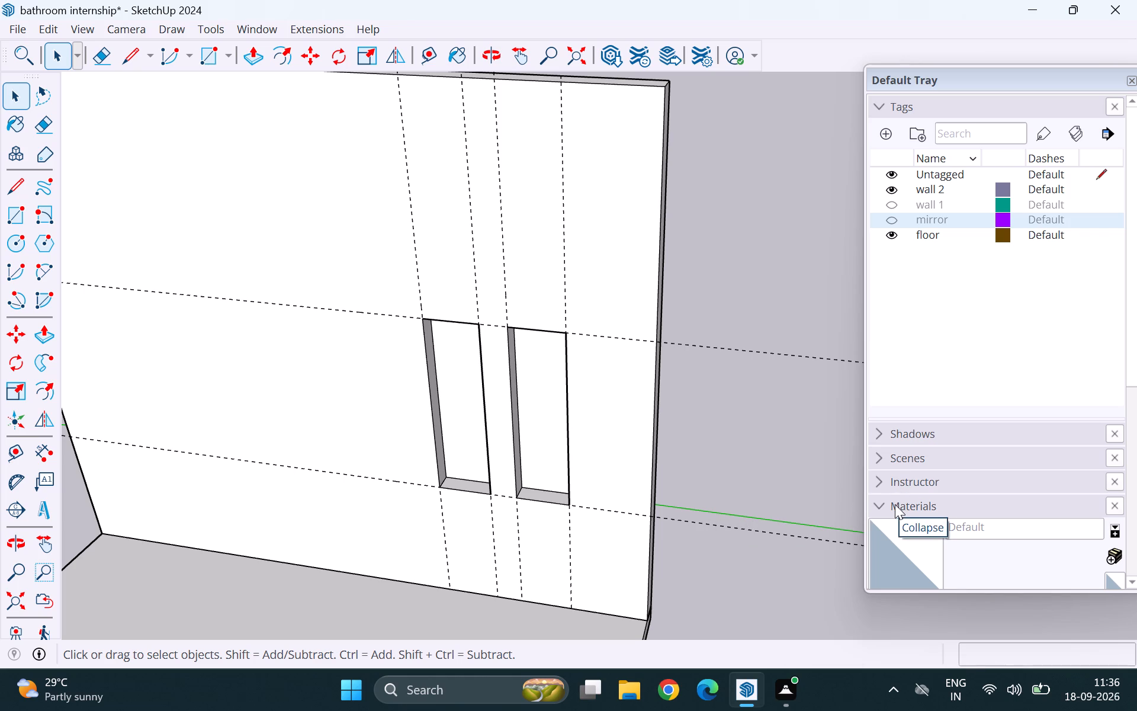
Save the bathroom model.
key("ctrl+s")
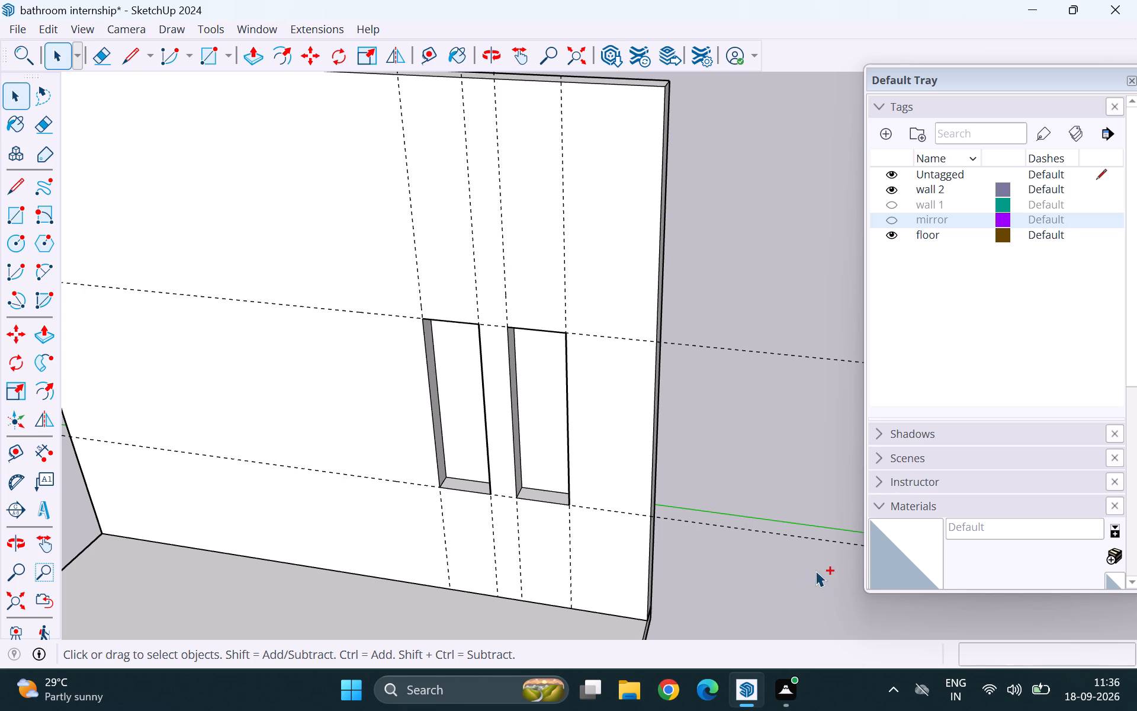
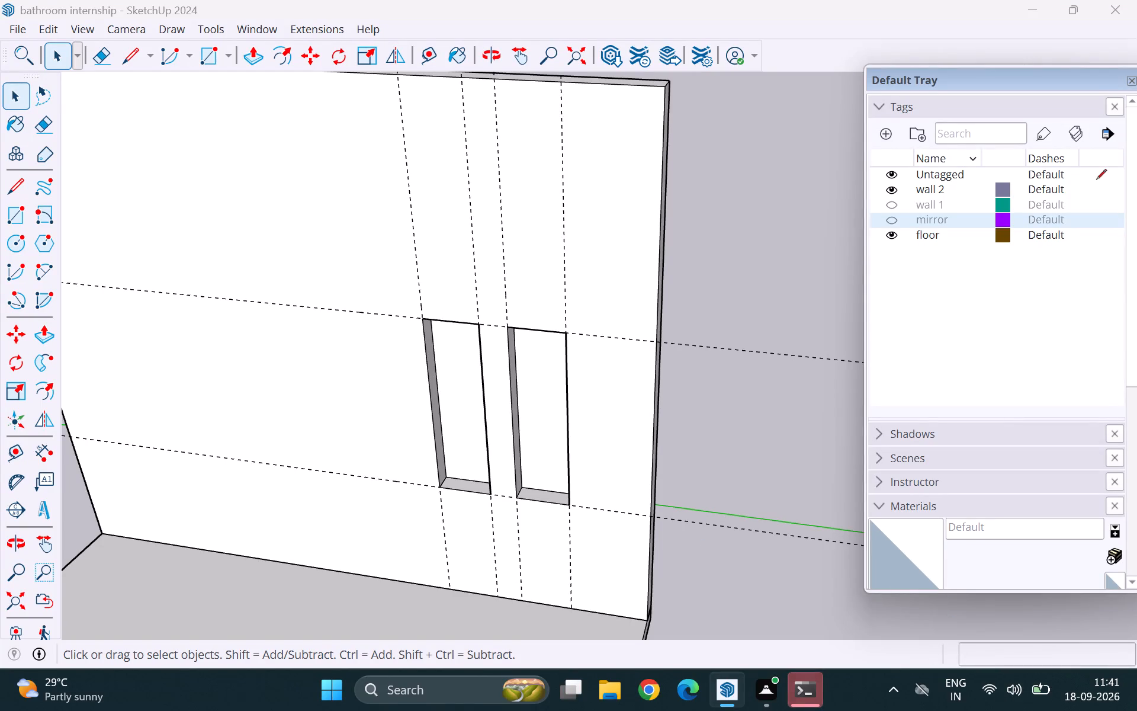
Close the open terminal window.
right_click(815, 693)
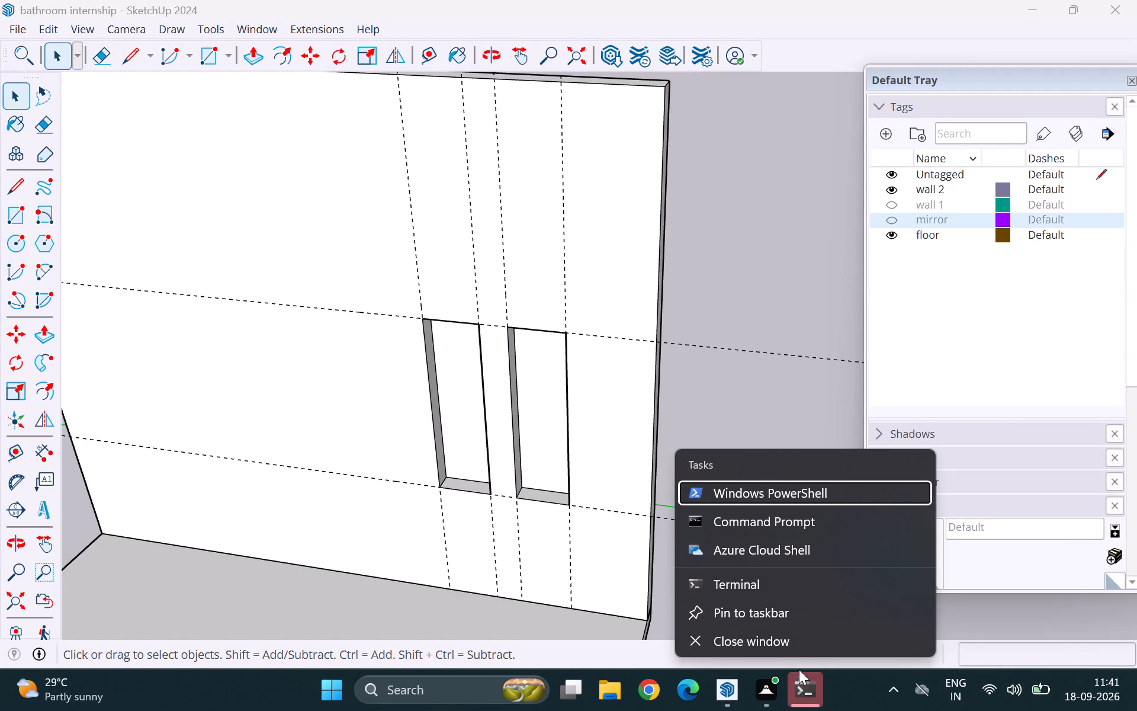
left_click(767, 646)
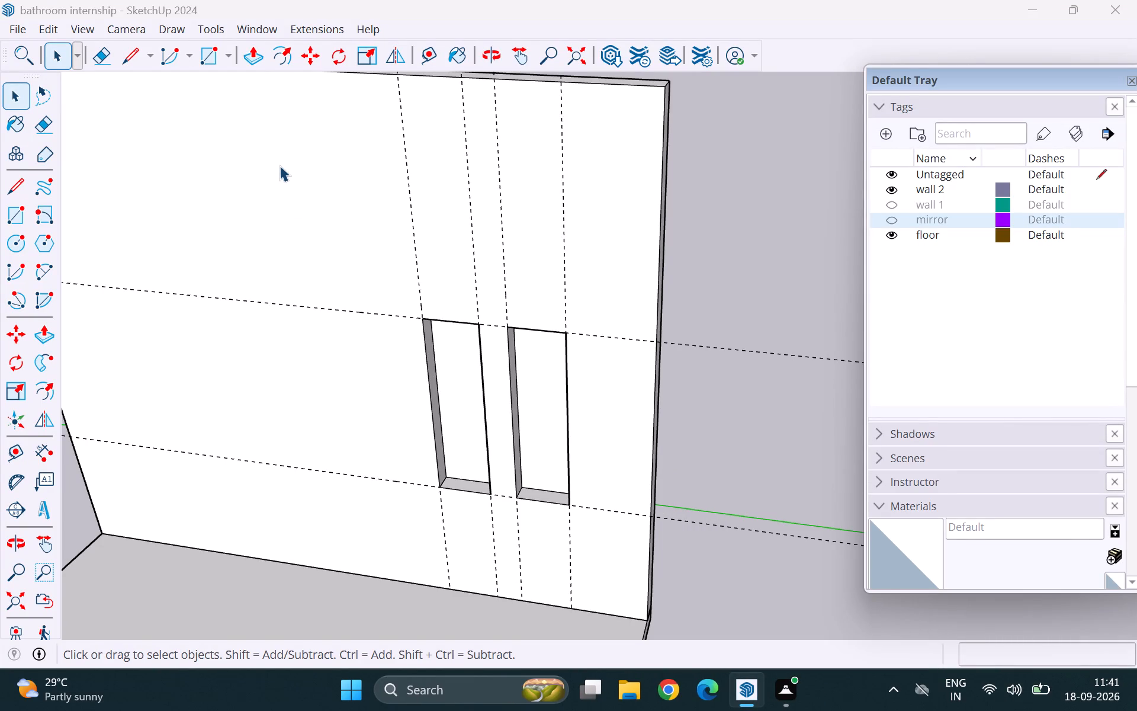
Draw a 1' by 4" rectangle on the bottom of the left niche and extrude it up 0.75" as a shelf.
scroll(364, 342, "down", 6)
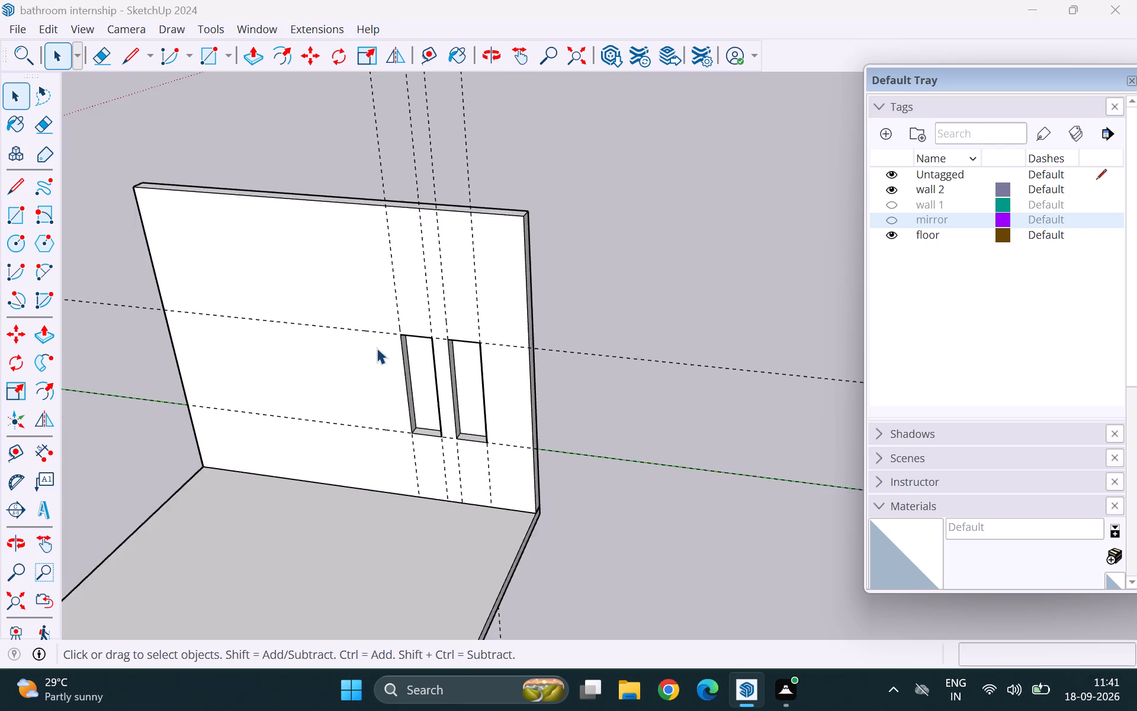
scroll(385, 333, "down", 4)
middle_click_drag(312, 434, 475, 387)
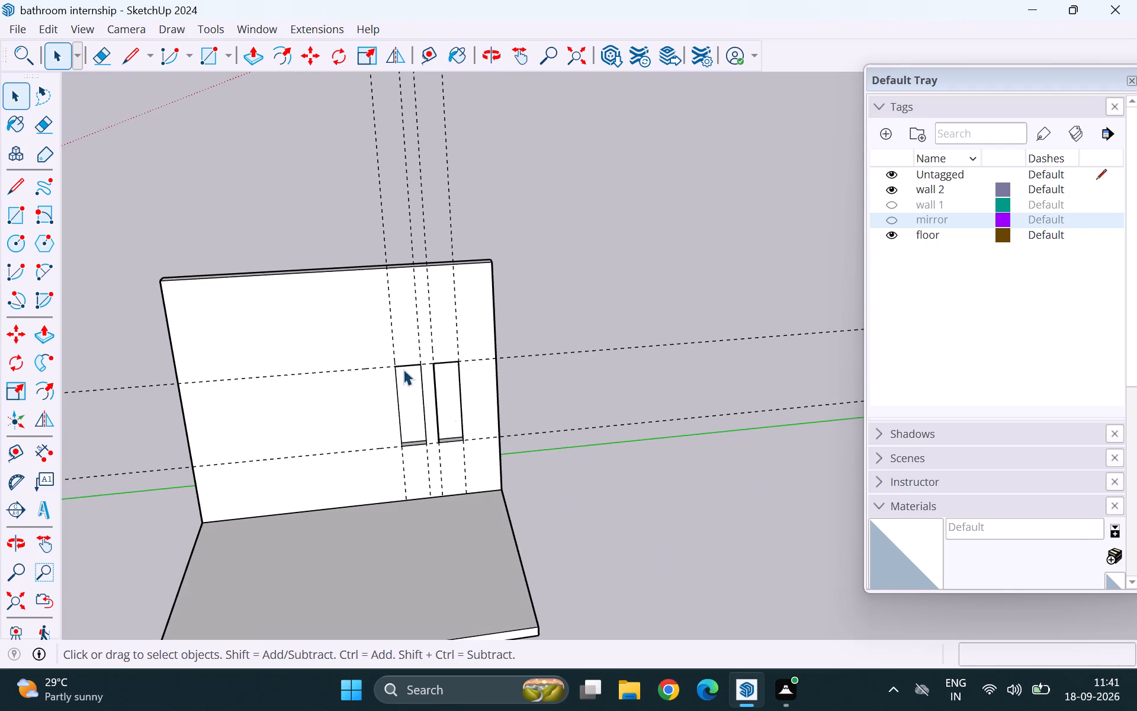
middle_click_drag(434, 441, 426, 475)
scroll(426, 421, "up", 7)
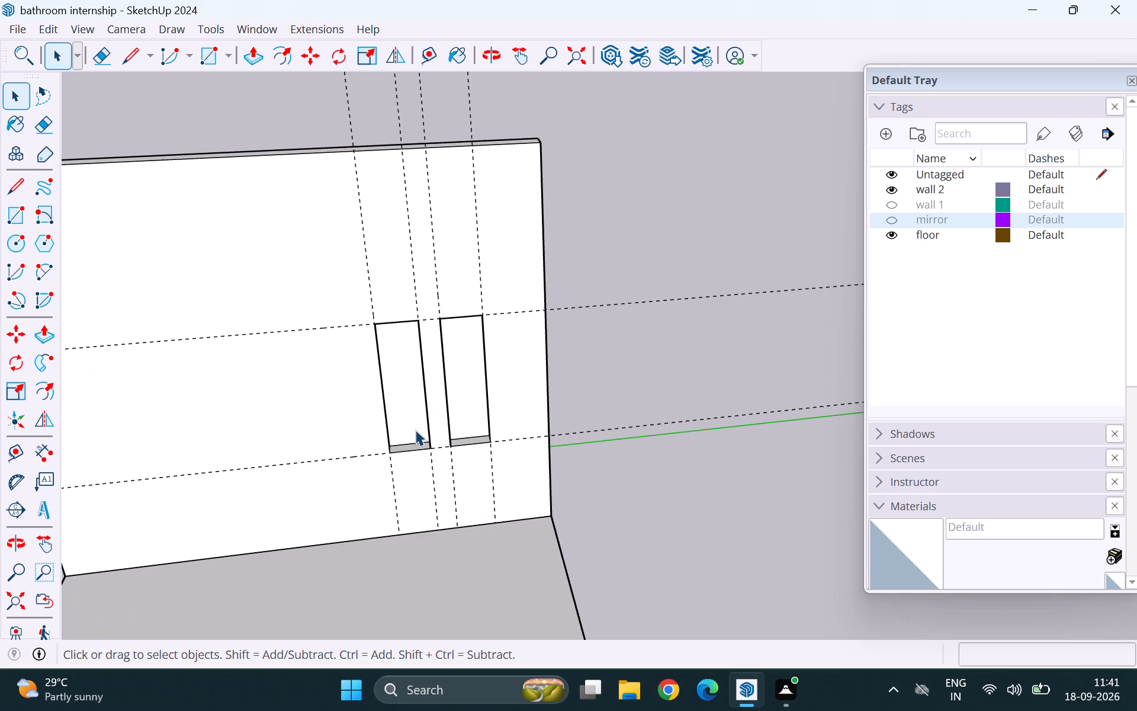
scroll(415, 430, "up", 8)
middle_click_drag(403, 460, 382, 531)
scroll(403, 460, "up", 1)
scroll(354, 523, "up", 5)
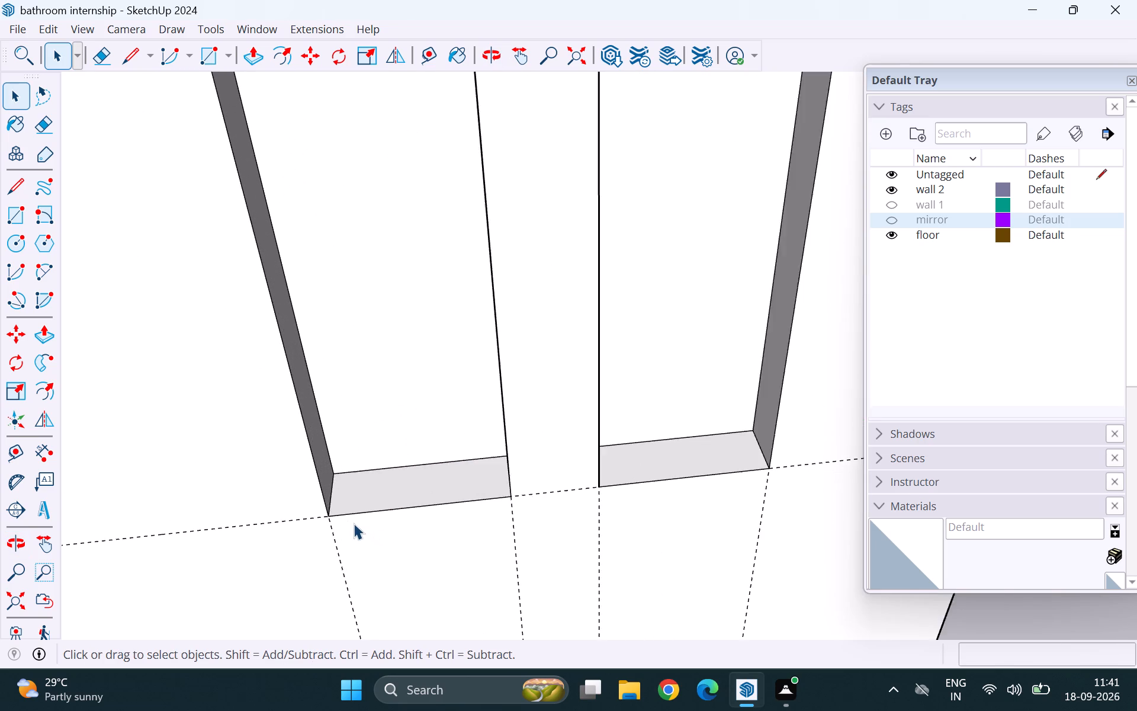
scroll(351, 526, "up", 4)
key("r")
left_click(326, 446)
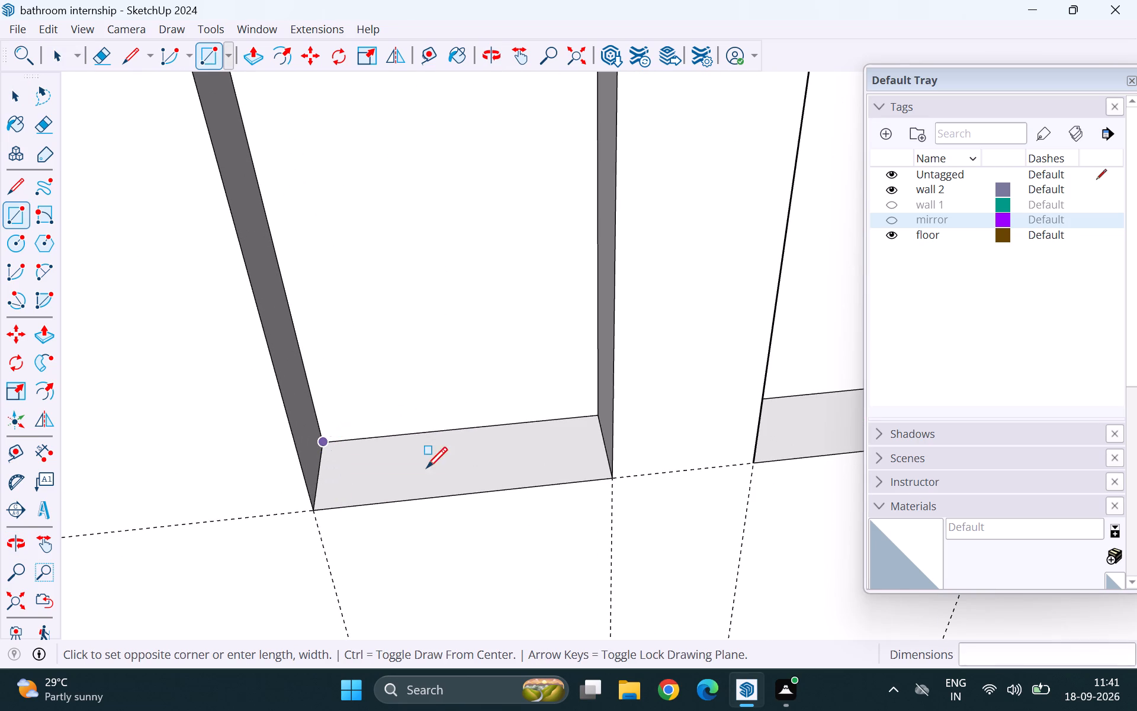
left_click(609, 476)
key("p")
left_click(558, 457)
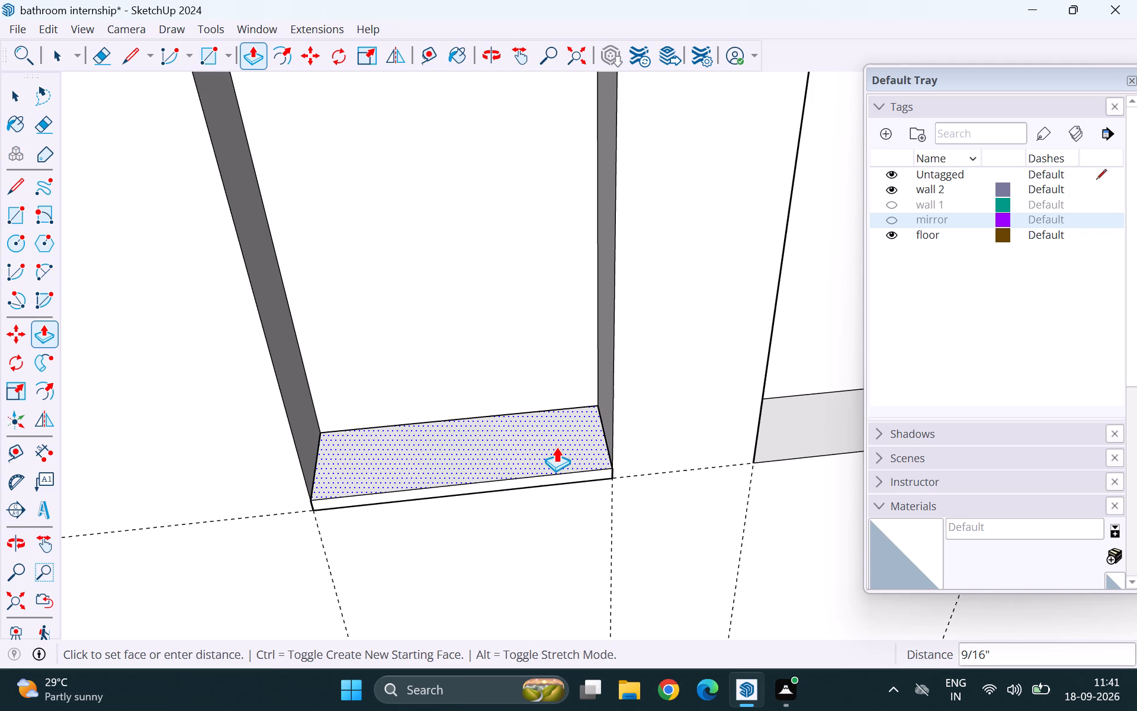
type(".75")
key("Return")
key("space")
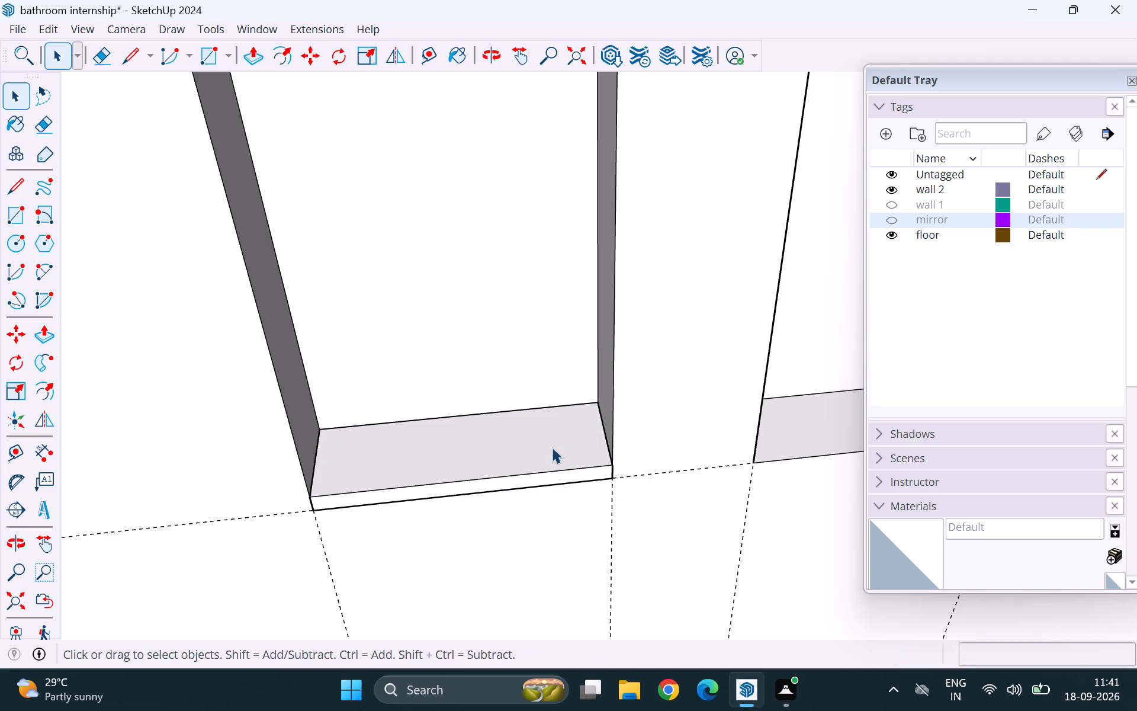
Select the whole shelf slab at the bottom of the left niche and make it a group.
left_click(510, 467)
triple_click(510, 467)
triple_click(510, 467)
left_click(510, 467)
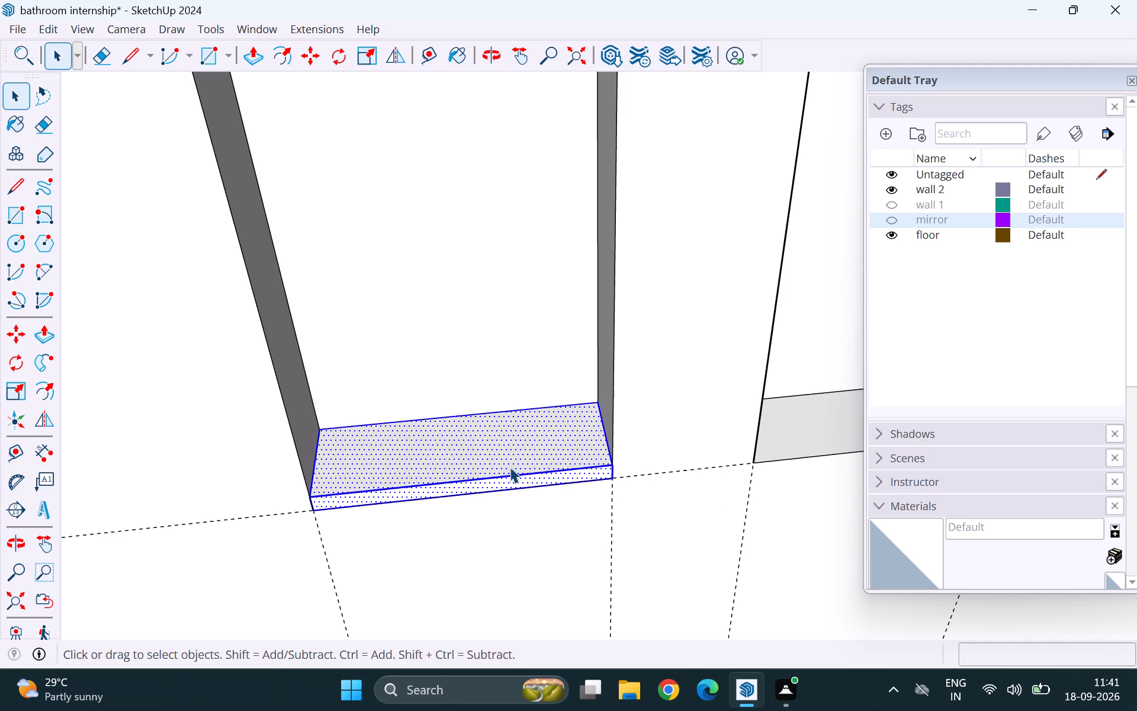
right_click(510, 467)
left_click(544, 166)
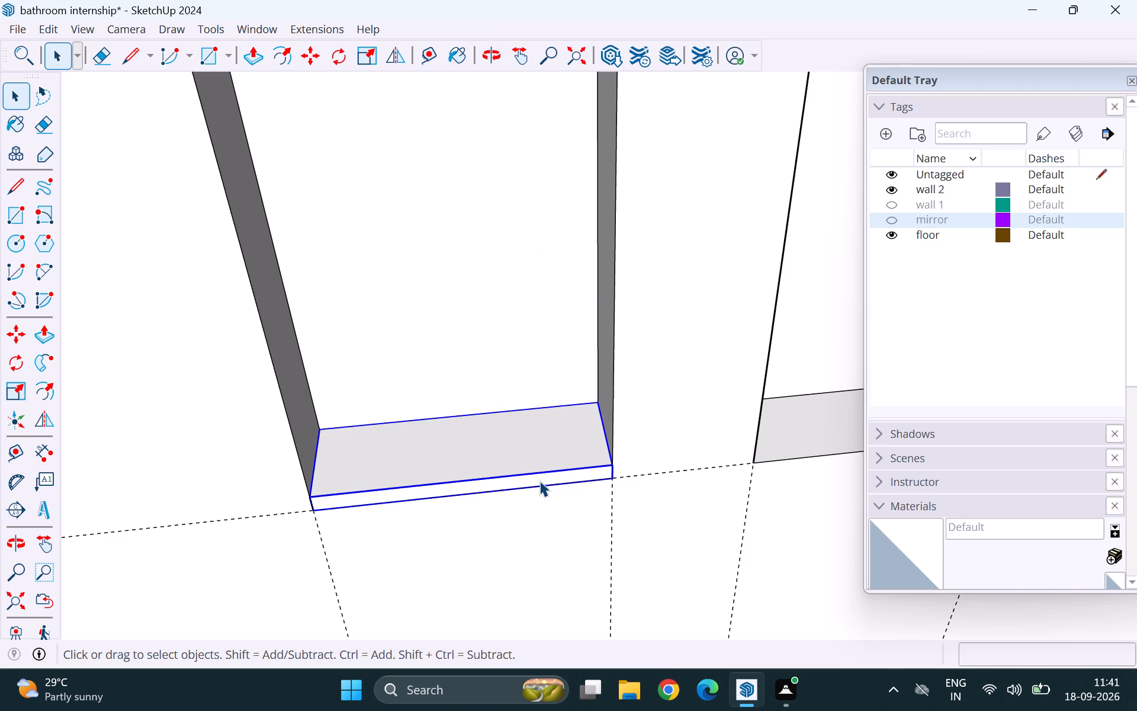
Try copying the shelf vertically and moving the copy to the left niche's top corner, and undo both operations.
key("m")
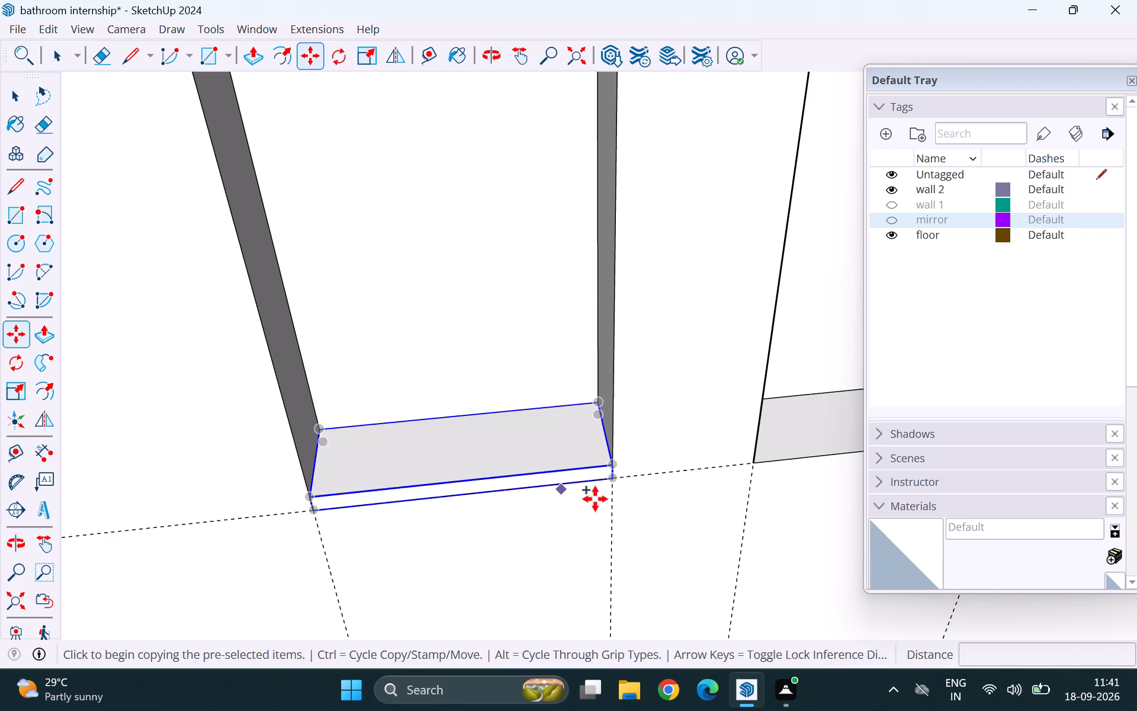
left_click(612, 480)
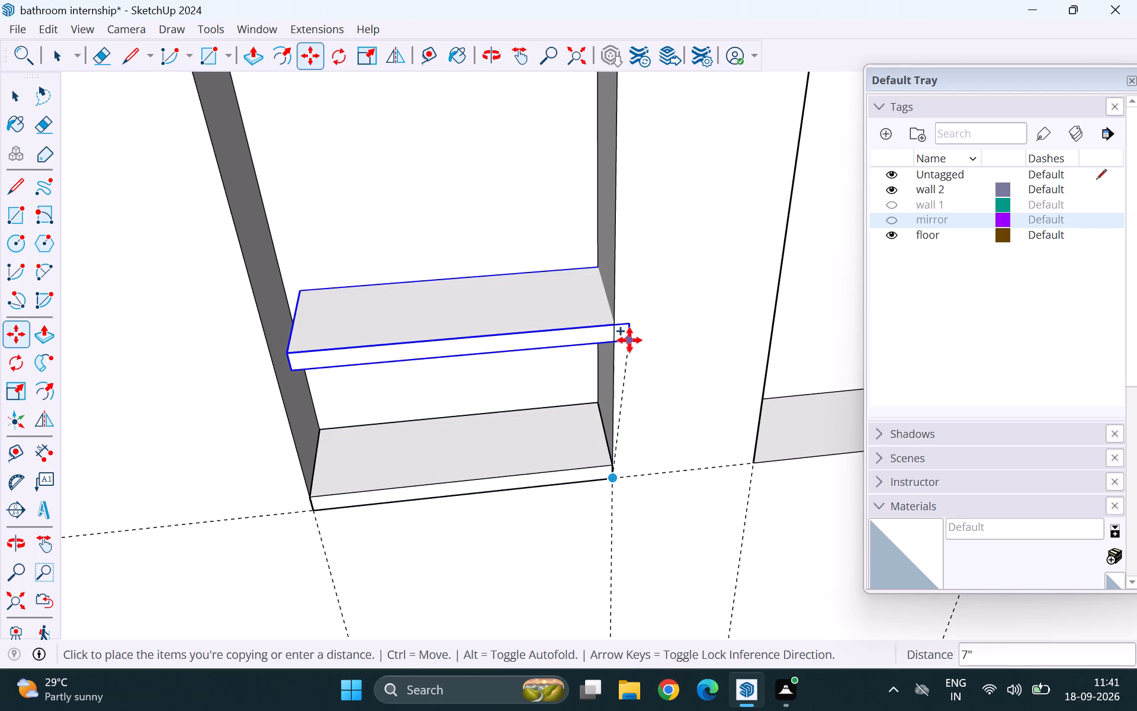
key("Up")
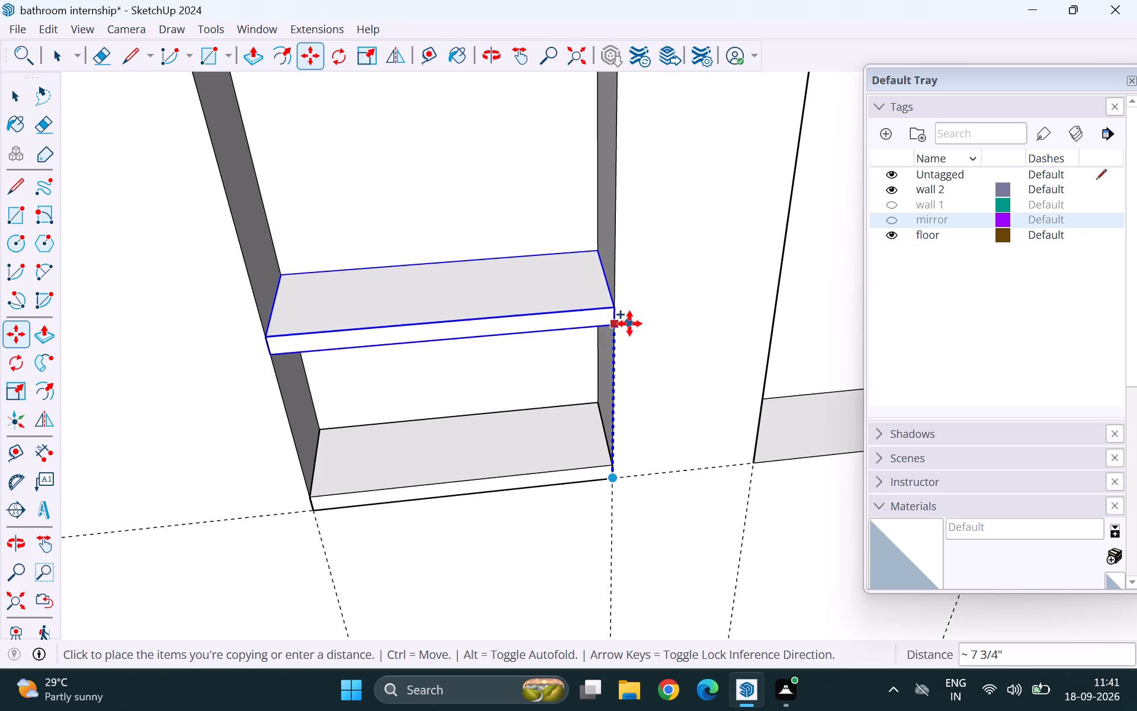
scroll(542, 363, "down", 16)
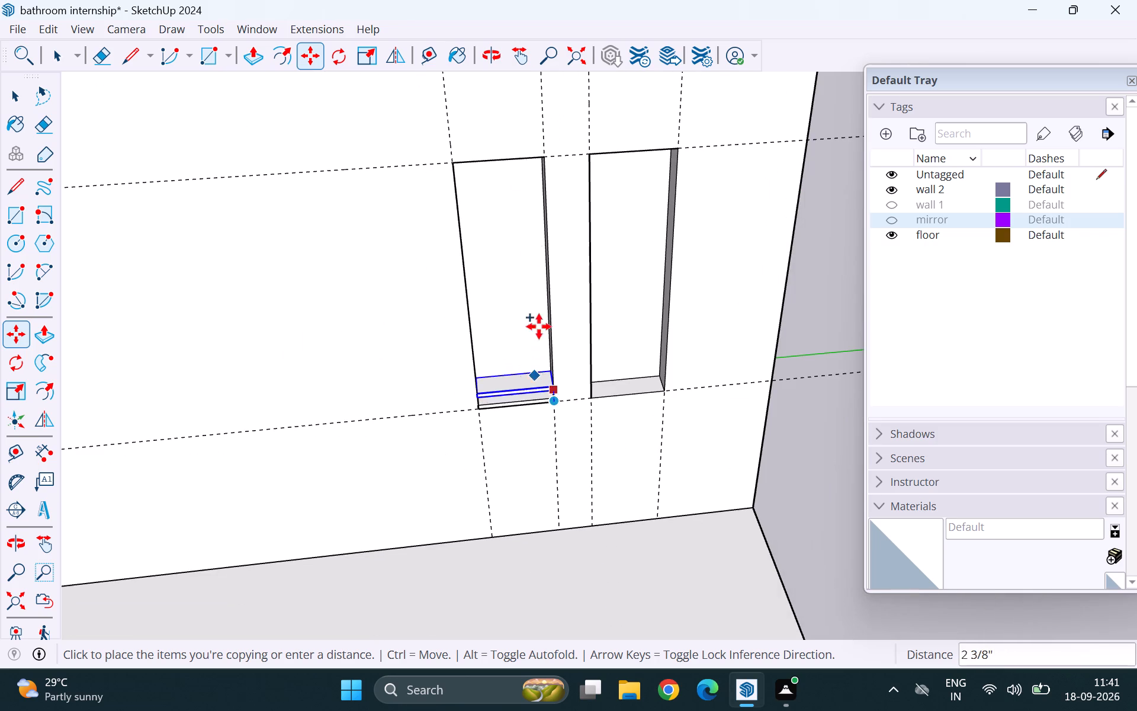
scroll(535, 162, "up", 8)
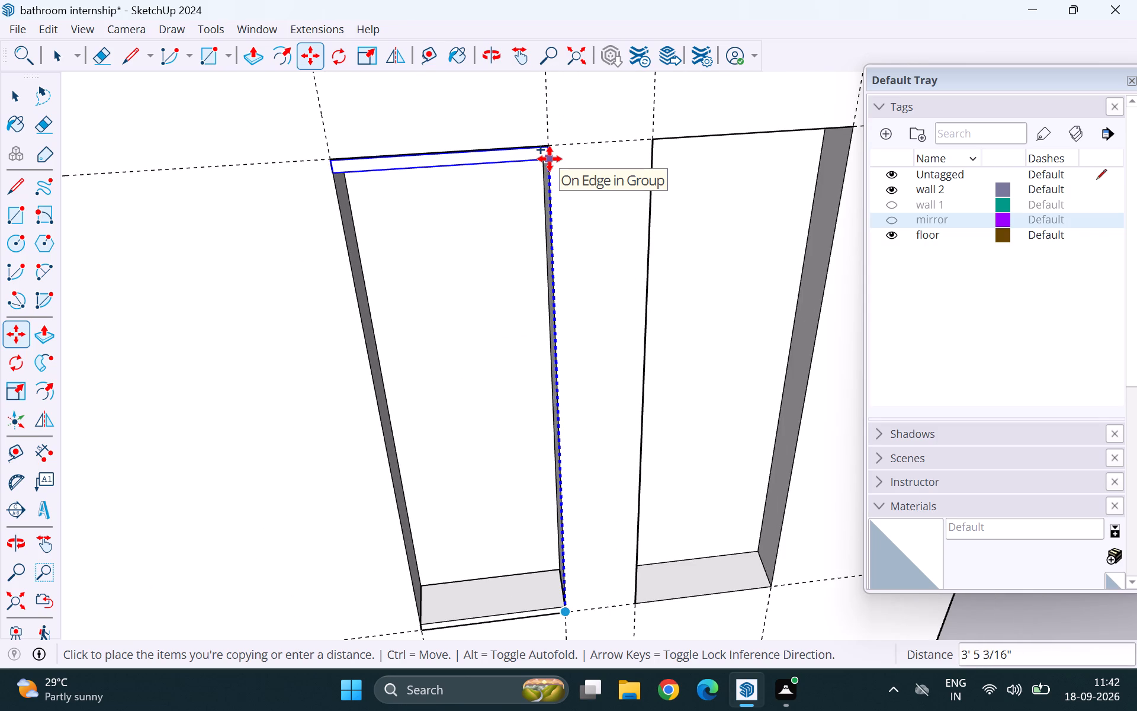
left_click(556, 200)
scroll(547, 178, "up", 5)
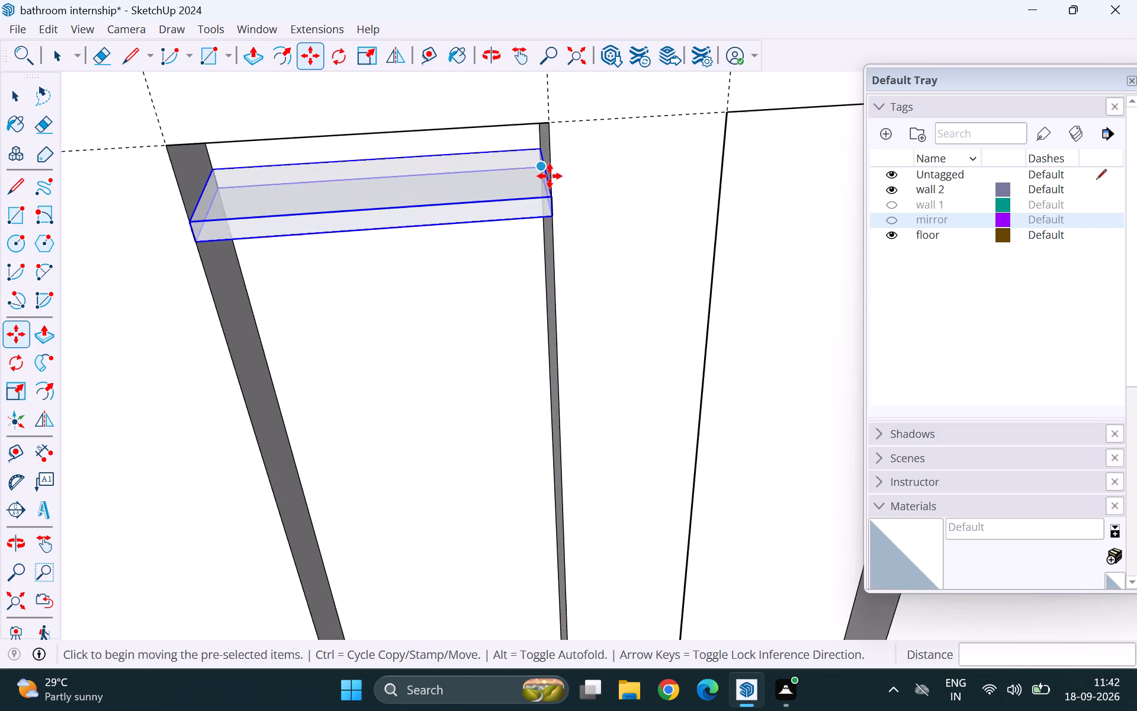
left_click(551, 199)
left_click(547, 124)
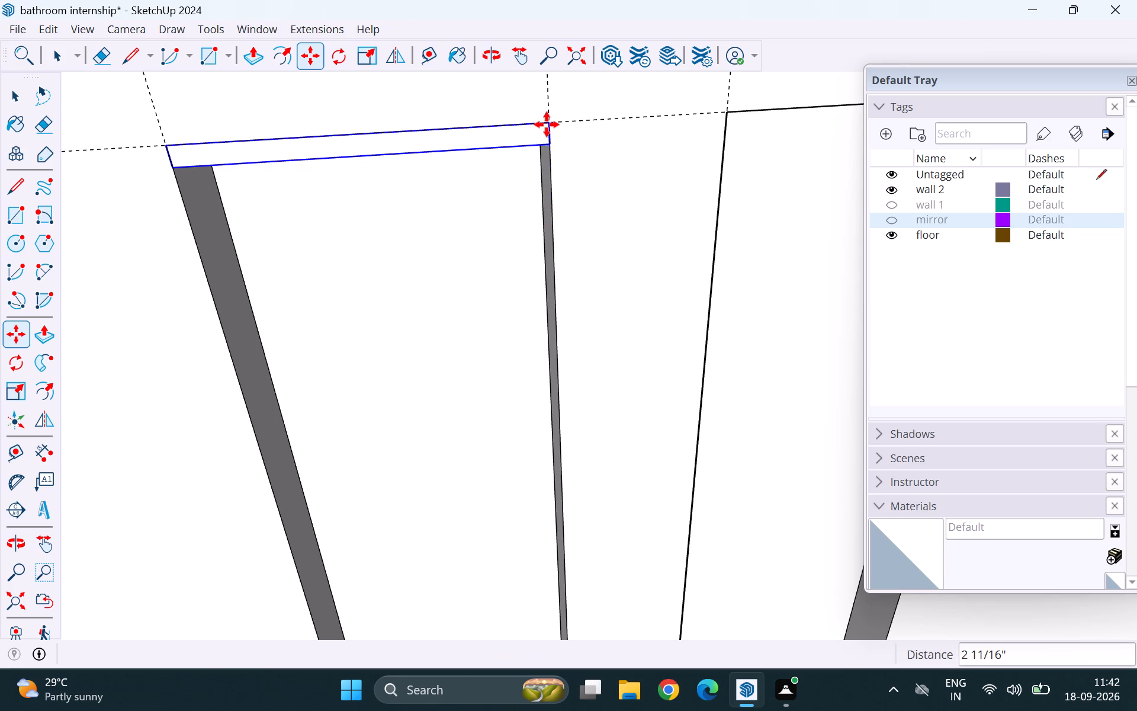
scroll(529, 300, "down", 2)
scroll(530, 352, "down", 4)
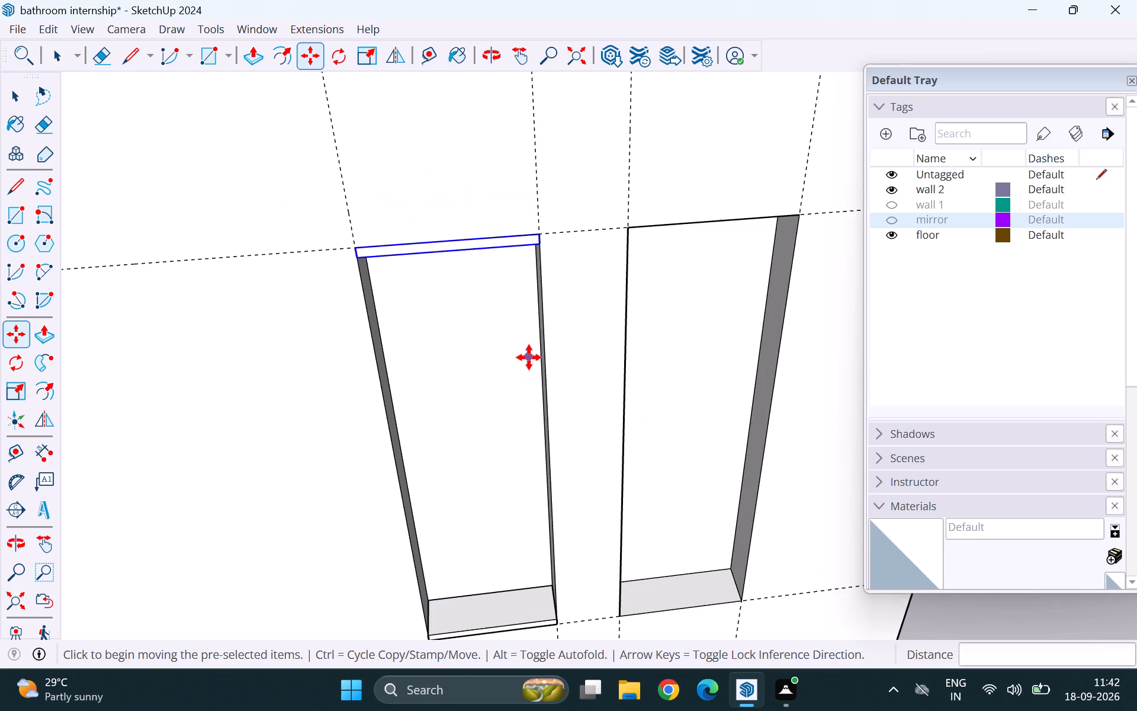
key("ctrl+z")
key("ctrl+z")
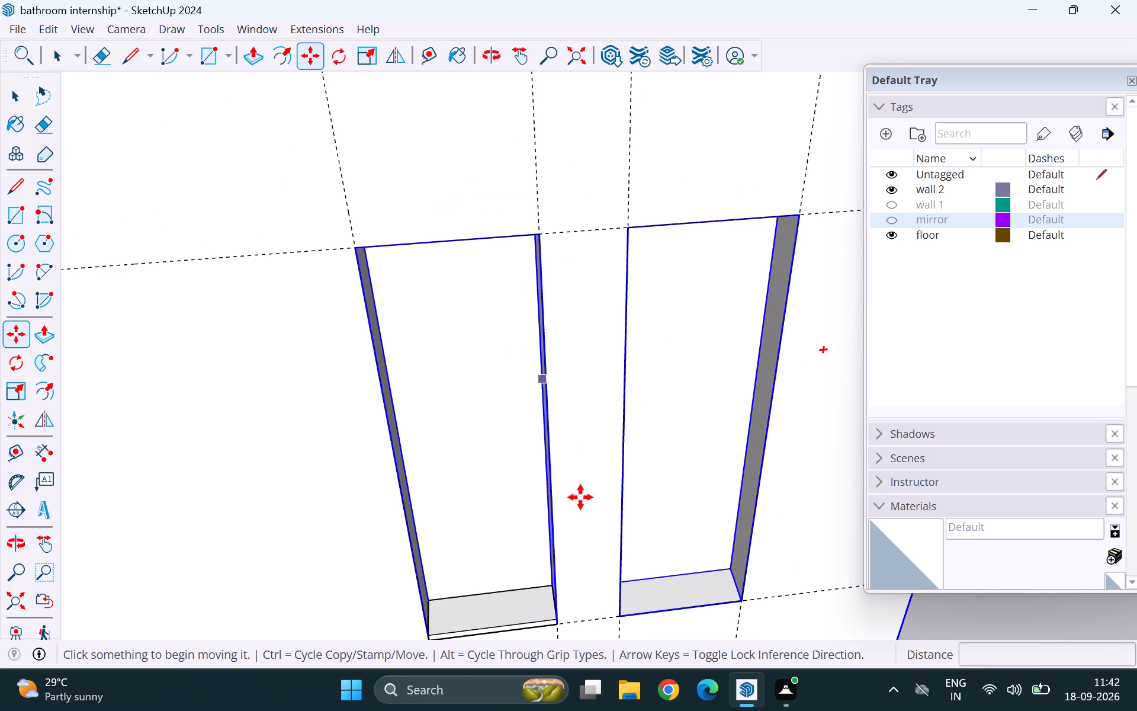
Copy the shelf 3' 5 1/4" vertically to the left niche's top corner and divide the spacing into 4 equal intervals.
scroll(502, 521, "down", 5)
scroll(515, 591, "up", 2)
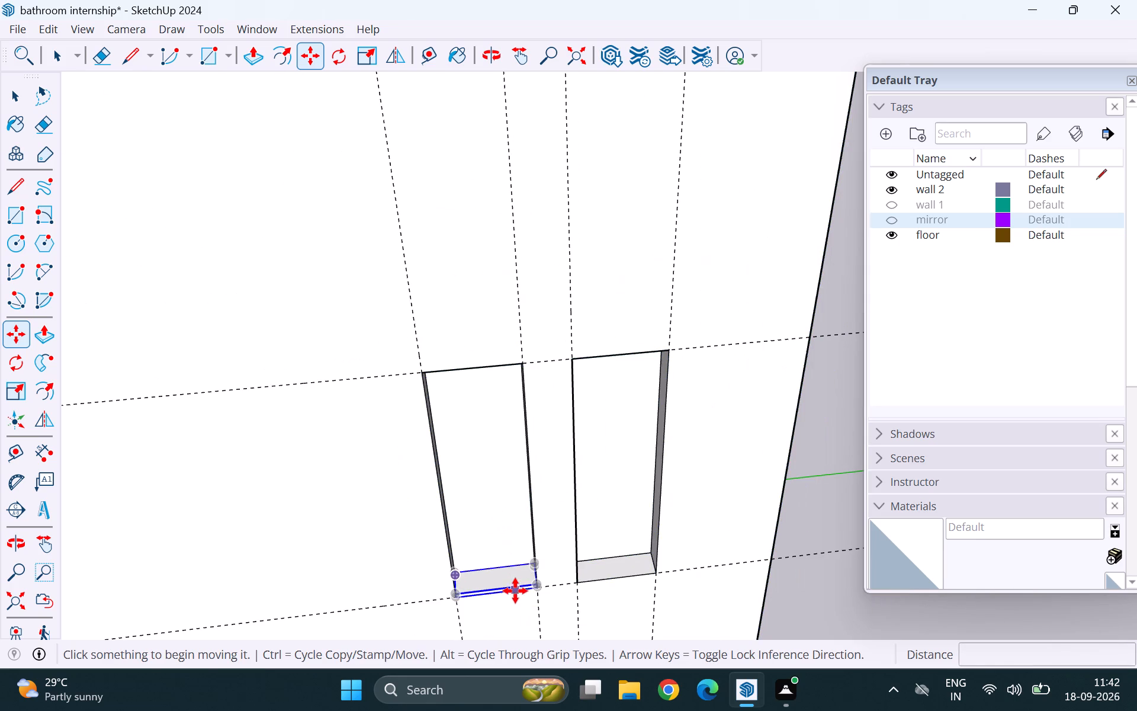
scroll(515, 591, "up", 14)
left_click(614, 563)
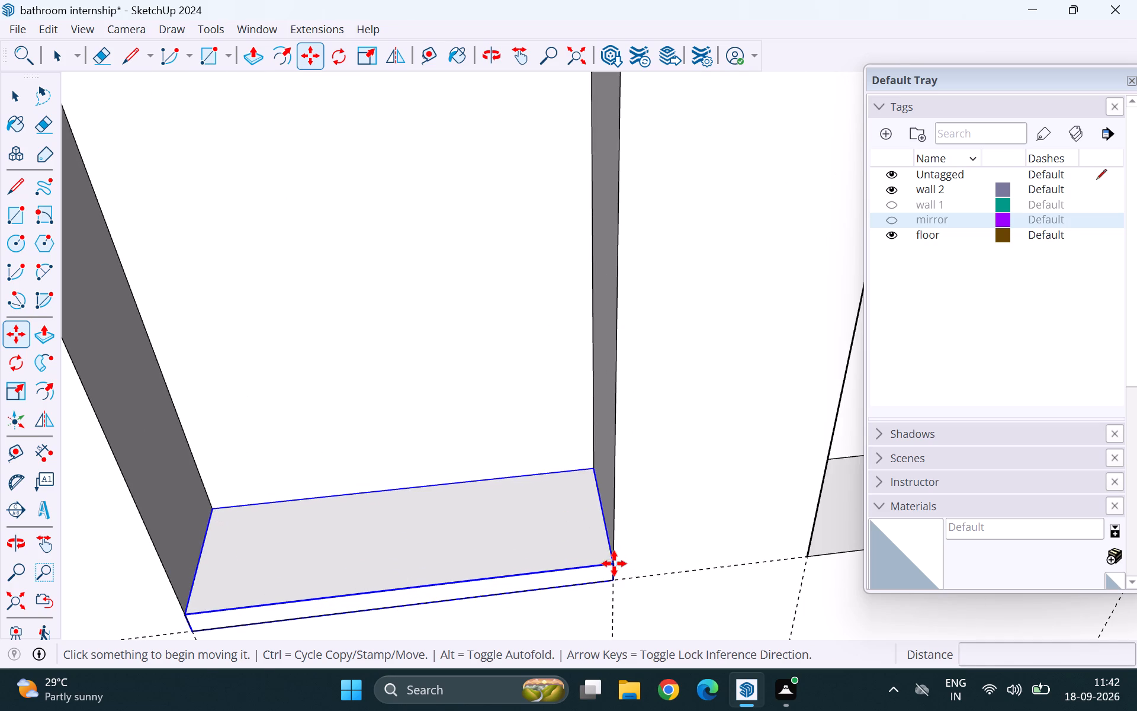
scroll(570, 558, "down", 12)
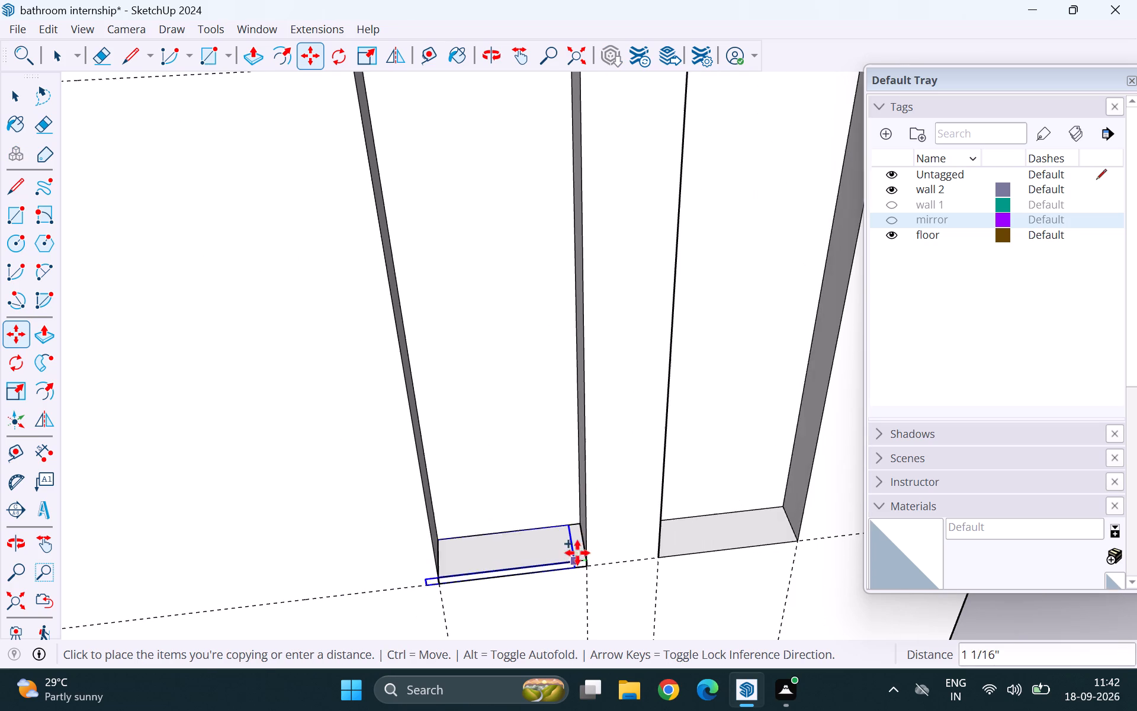
scroll(576, 460, "down", 4)
scroll(564, 247, "up", 10)
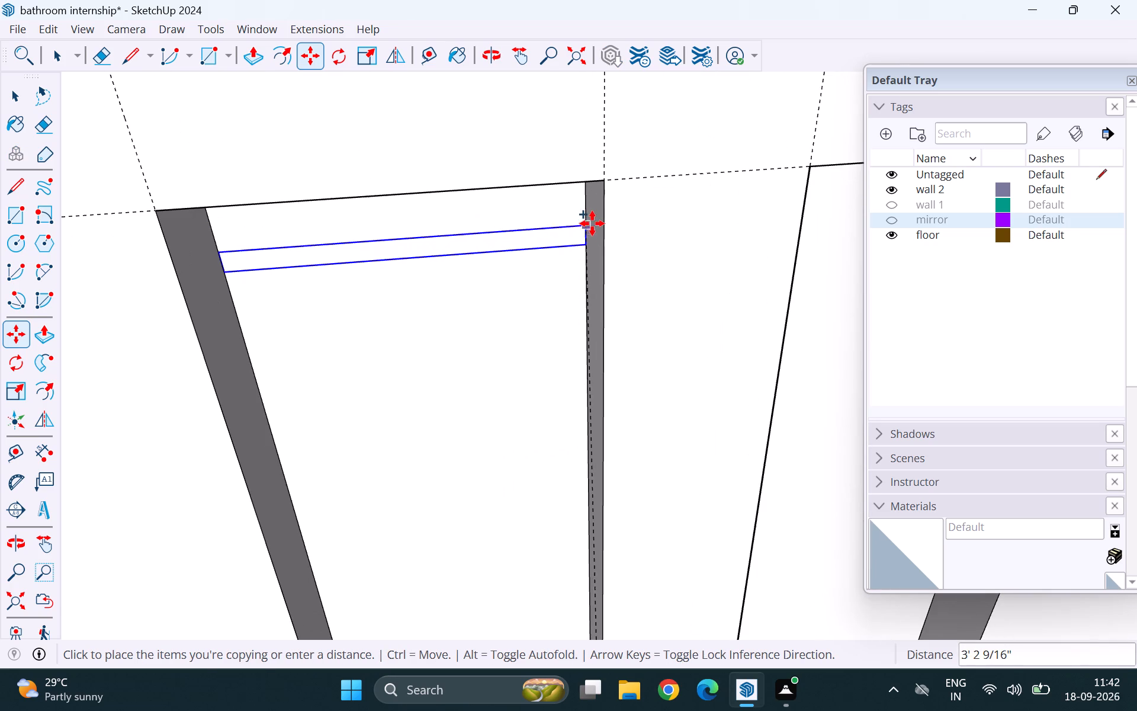
key("Up")
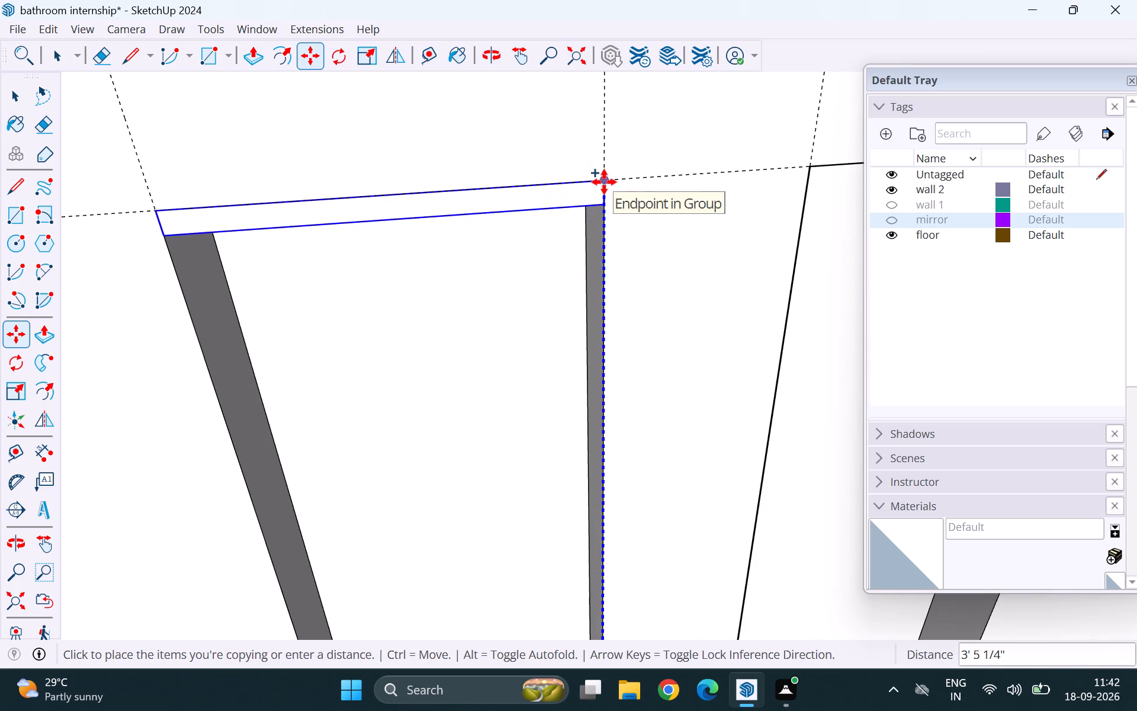
left_click(604, 182)
scroll(568, 299, "down", 8)
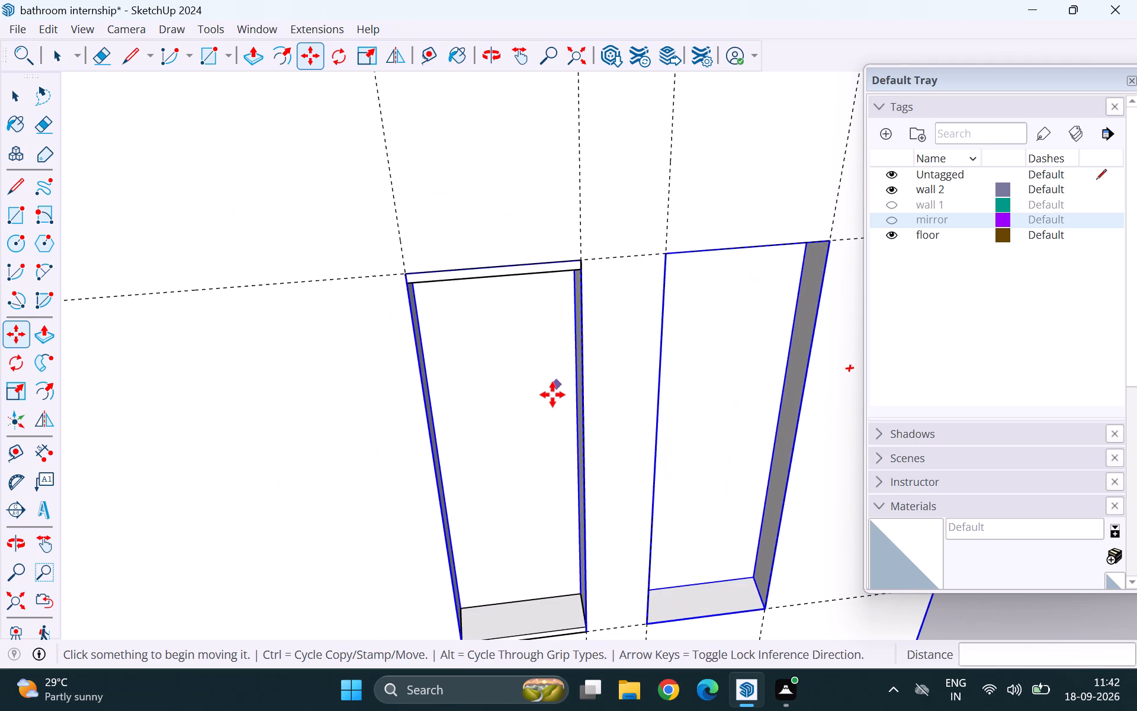
type("4/")
key("Return")
key("space")
Copy all five shelves of the left niche 1' 6" across into the right niche, aligning them at its top corner.
scroll(460, 377, "down", 7)
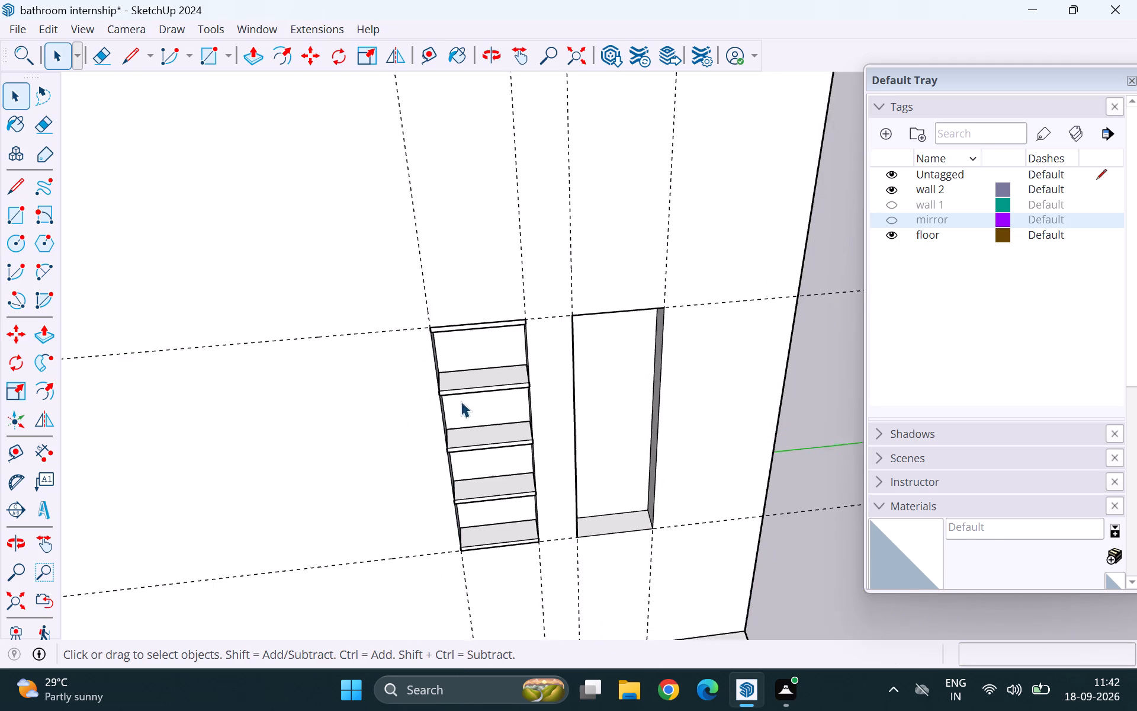
scroll(461, 401, "down", 2)
middle_click_drag(529, 507, 521, 345)
middle_click(521, 345)
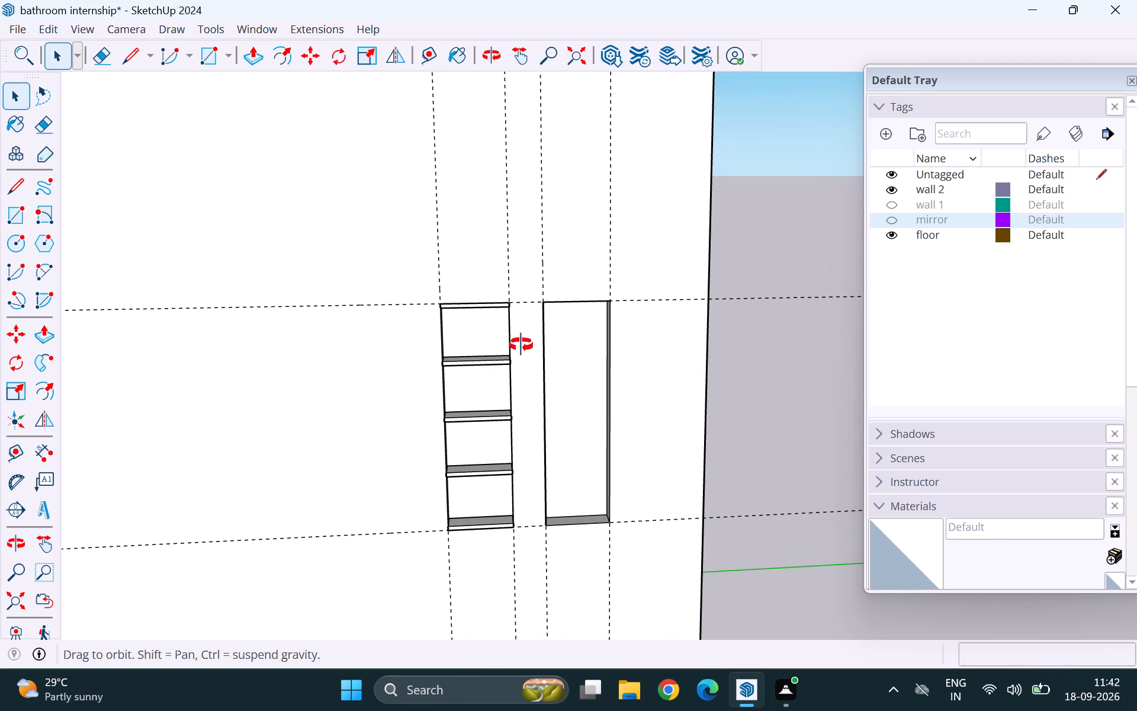
middle_click_drag(521, 356, 520, 377)
middle_click(520, 377)
scroll(470, 295, "up", 4)
left_click(486, 314)
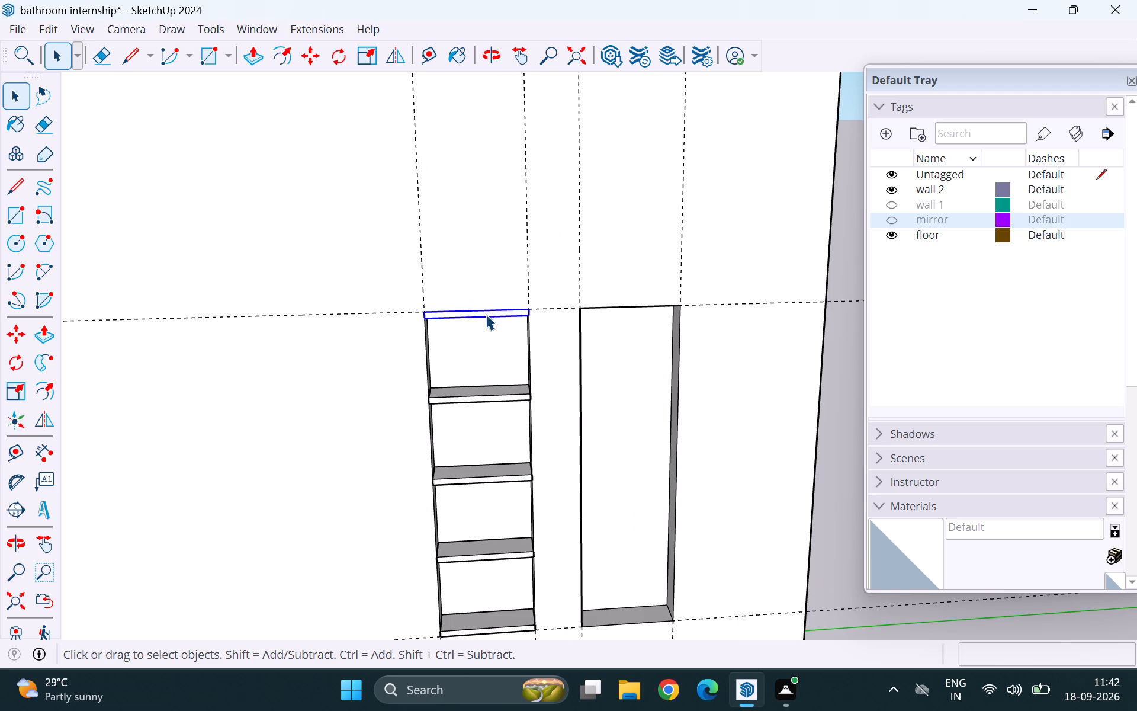
left_click(501, 396, "shift")
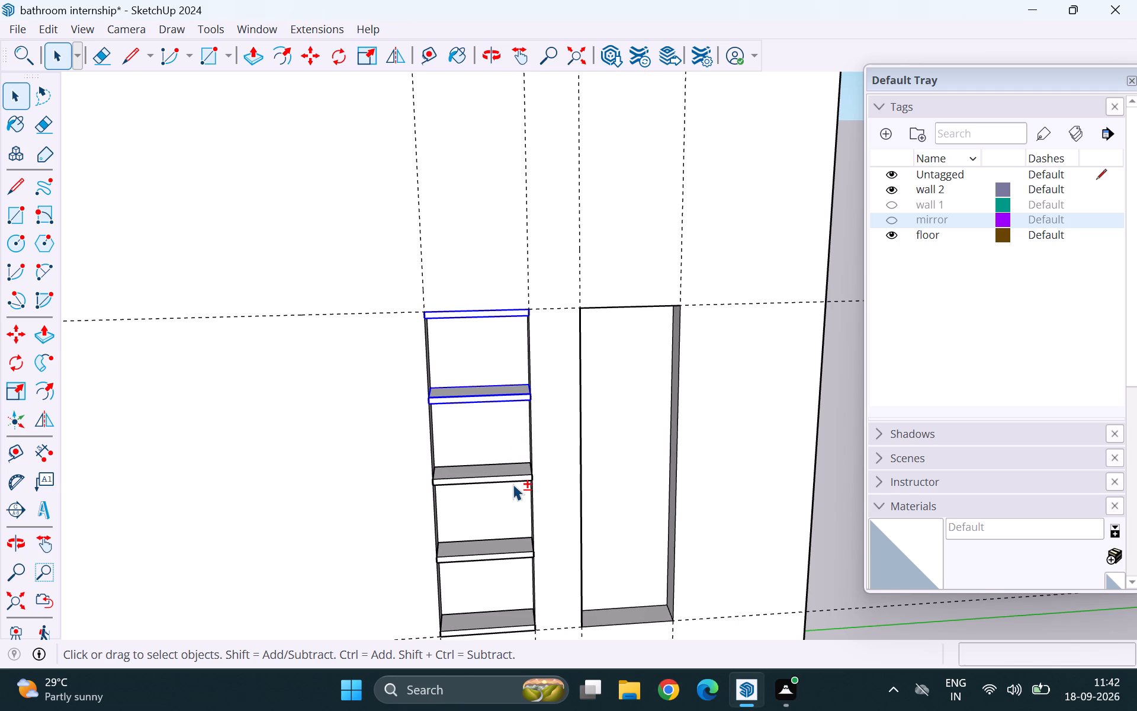
left_click(512, 479, "shift")
left_click(510, 553, "shift")
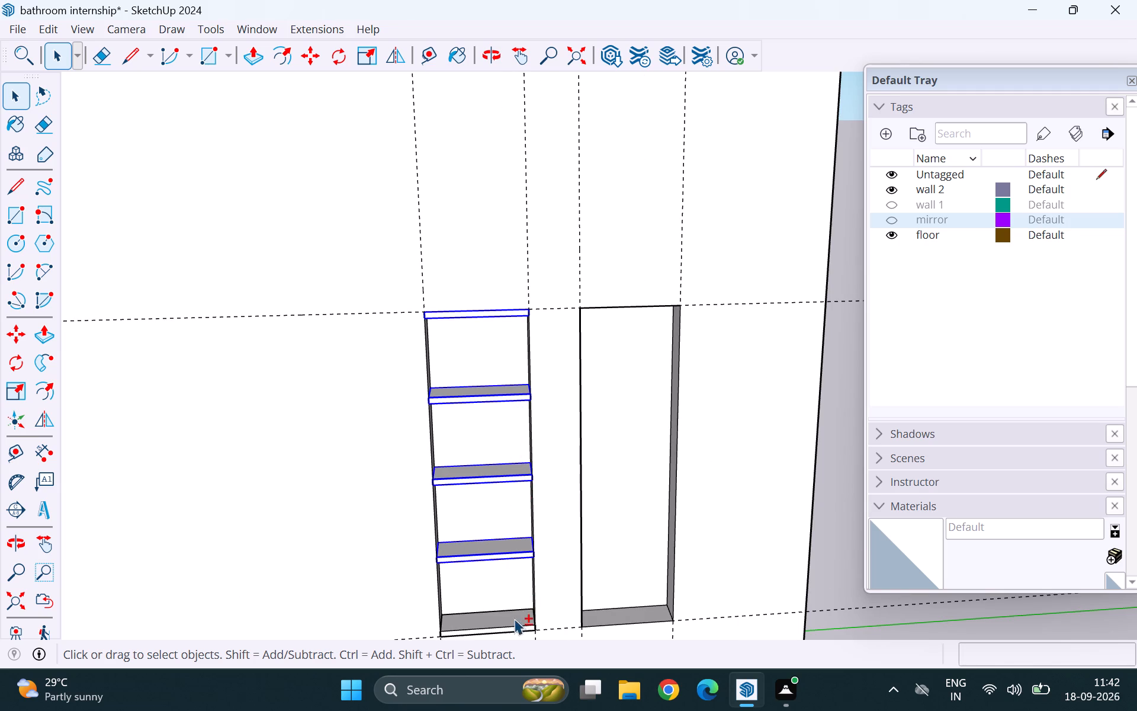
left_click(514, 619, "shift")
key("m")
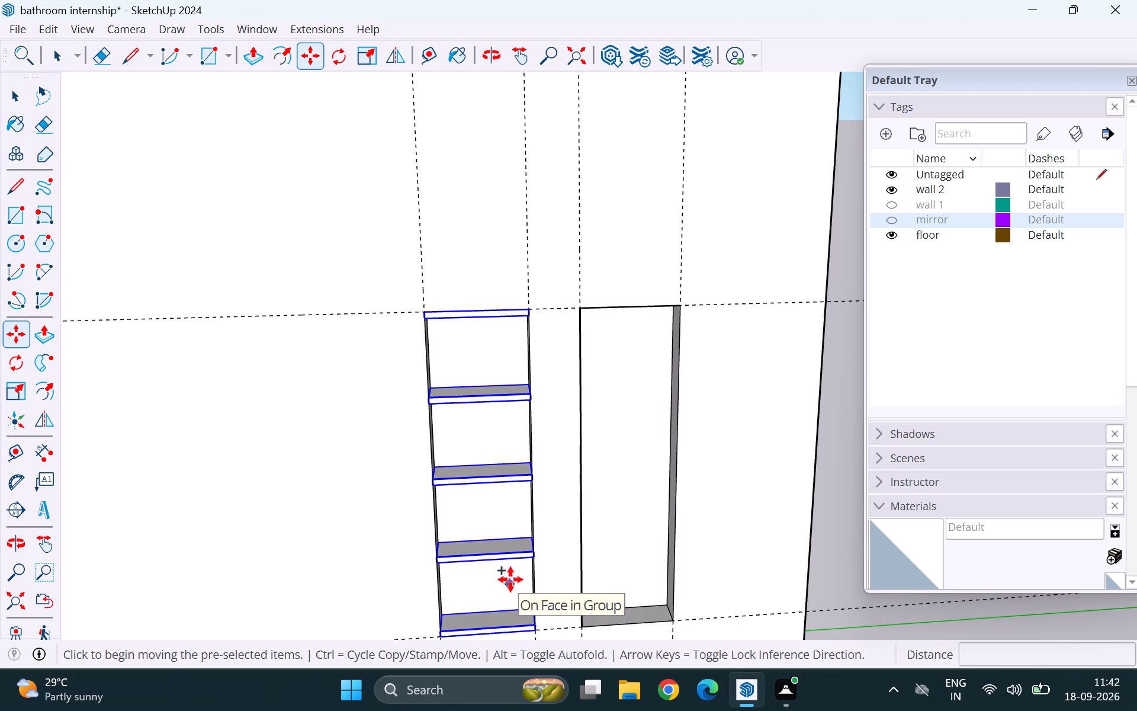
scroll(536, 465, "up", 11)
scroll(493, 494, "down", 6)
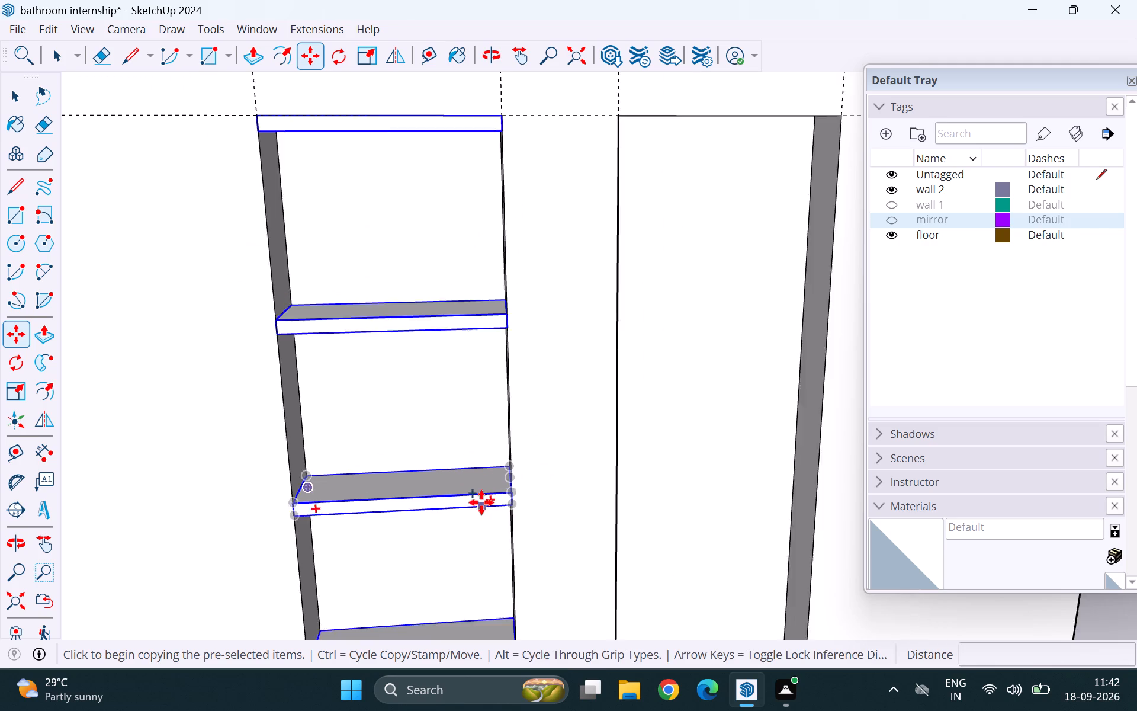
scroll(481, 502, "down", 4)
scroll(500, 273, "up", 10)
left_click(483, 264)
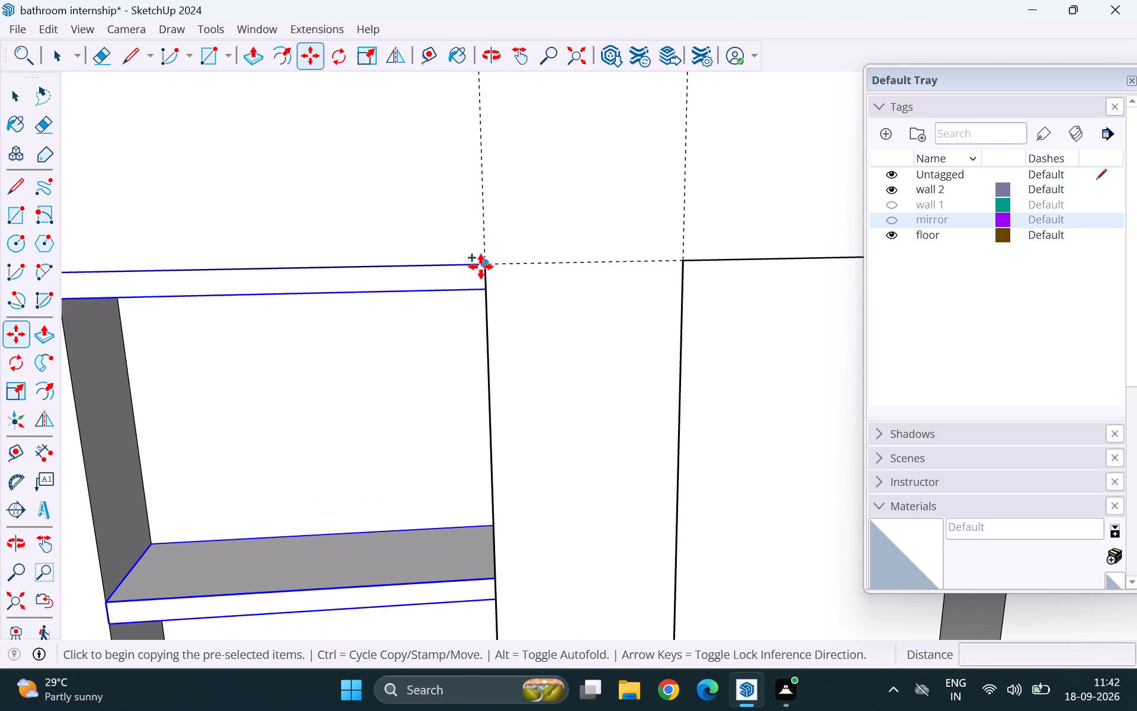
scroll(352, 345, "down", 9)
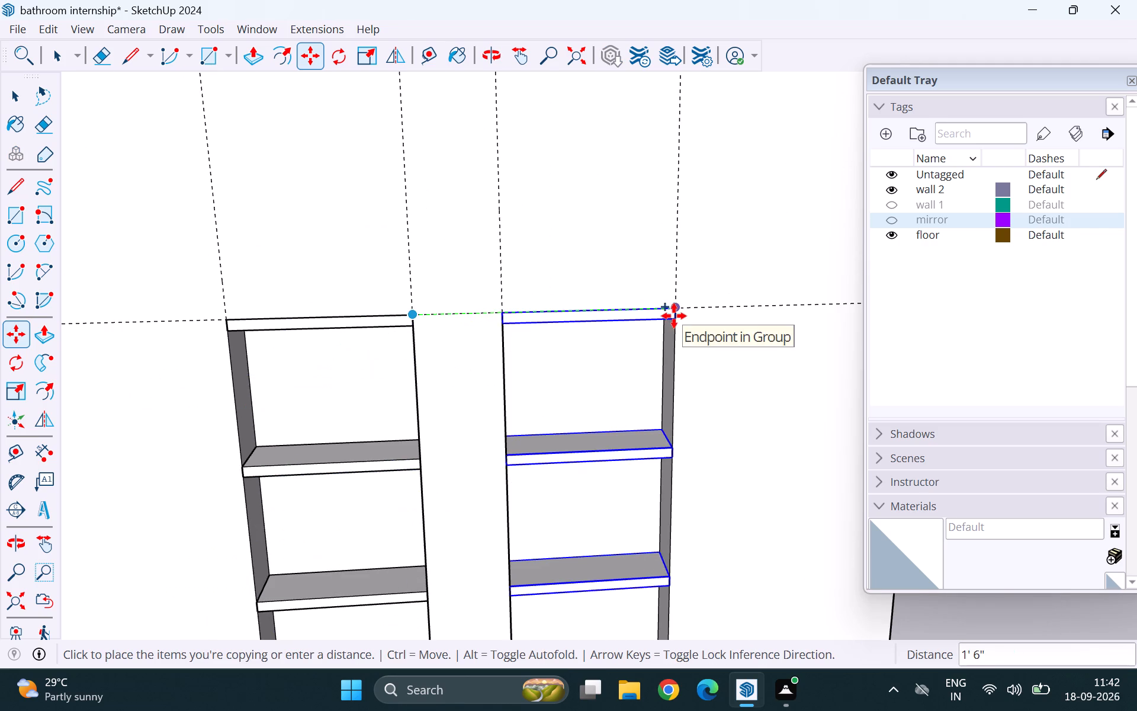
scroll(674, 316, "up", 9)
left_click(680, 295)
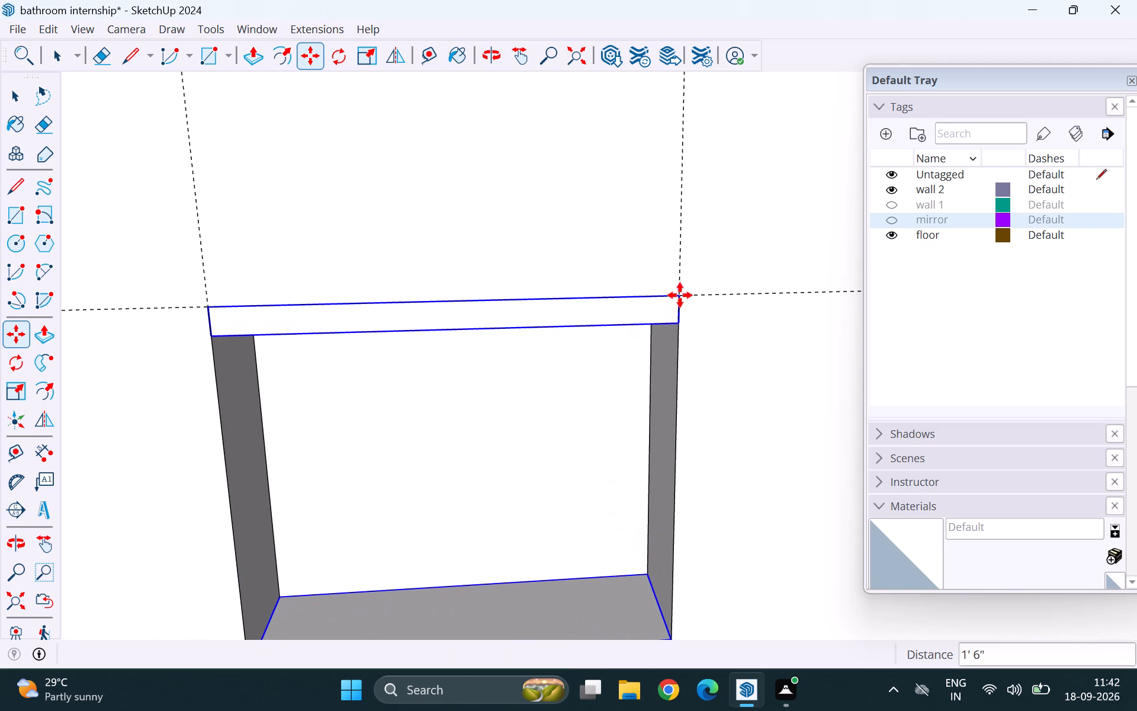
key("space")
scroll(536, 367, "down", 20)
left_click(750, 314)
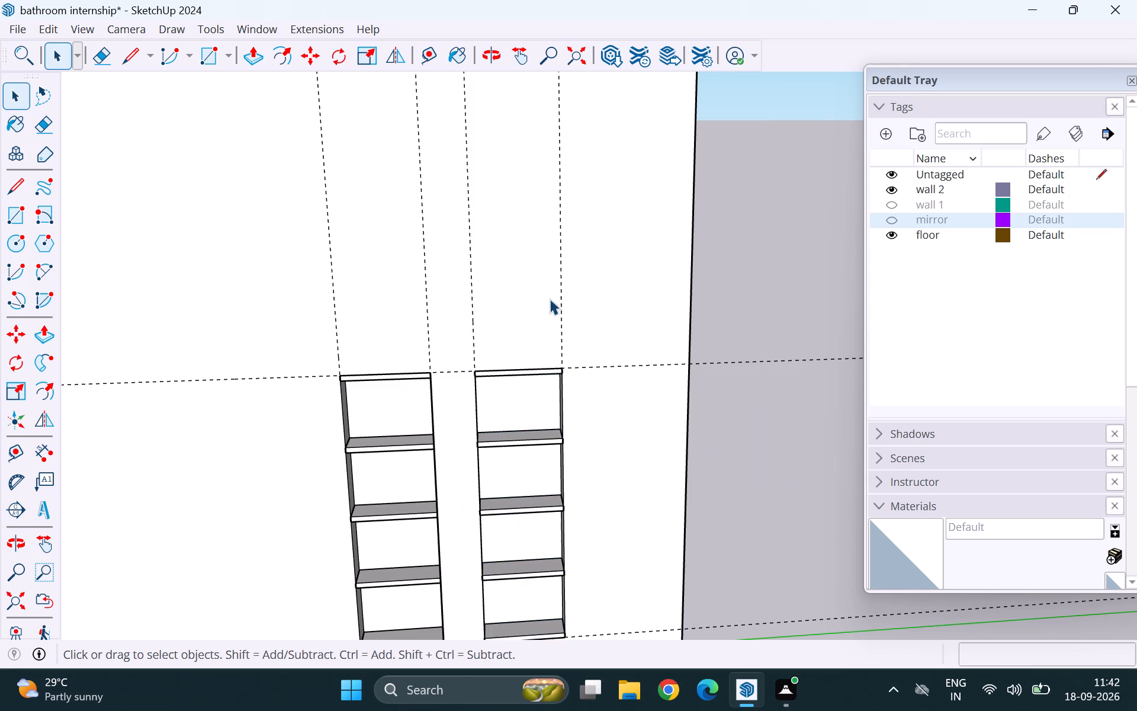
Erase the four vertical and two horizontal construction guides around the niches.
scroll(546, 312, "down", 6)
middle_click_drag(570, 440, 506, 550)
scroll(570, 440, "up", 1)
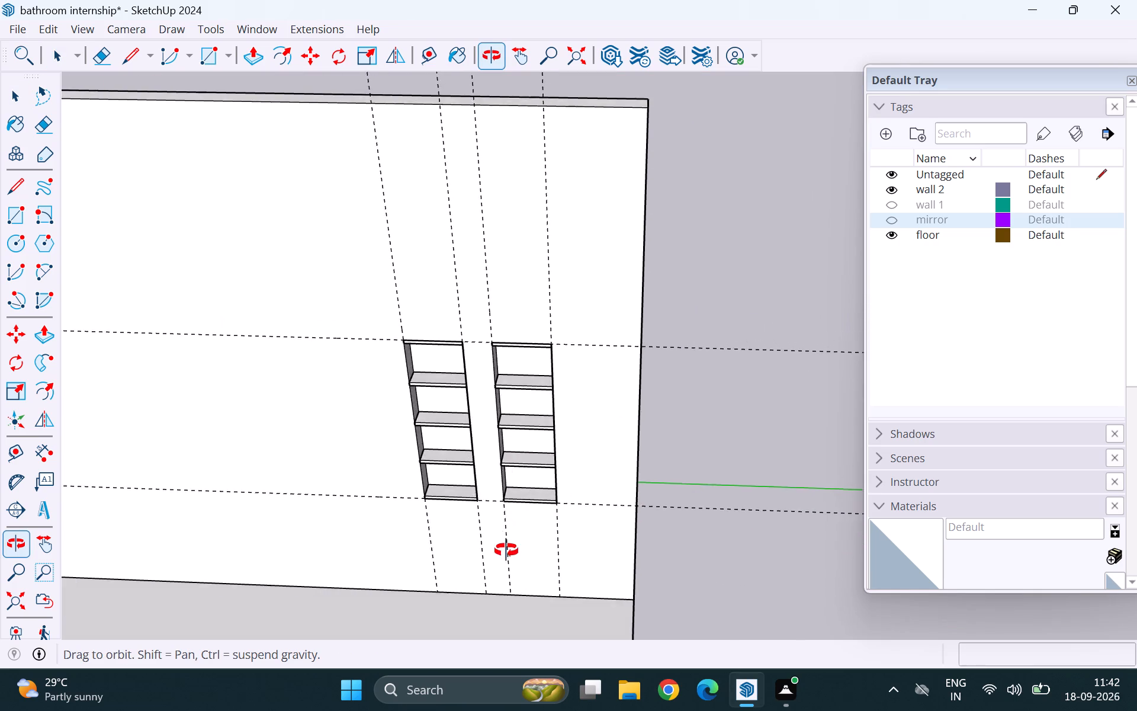
middle_click_drag(506, 550, 536, 226)
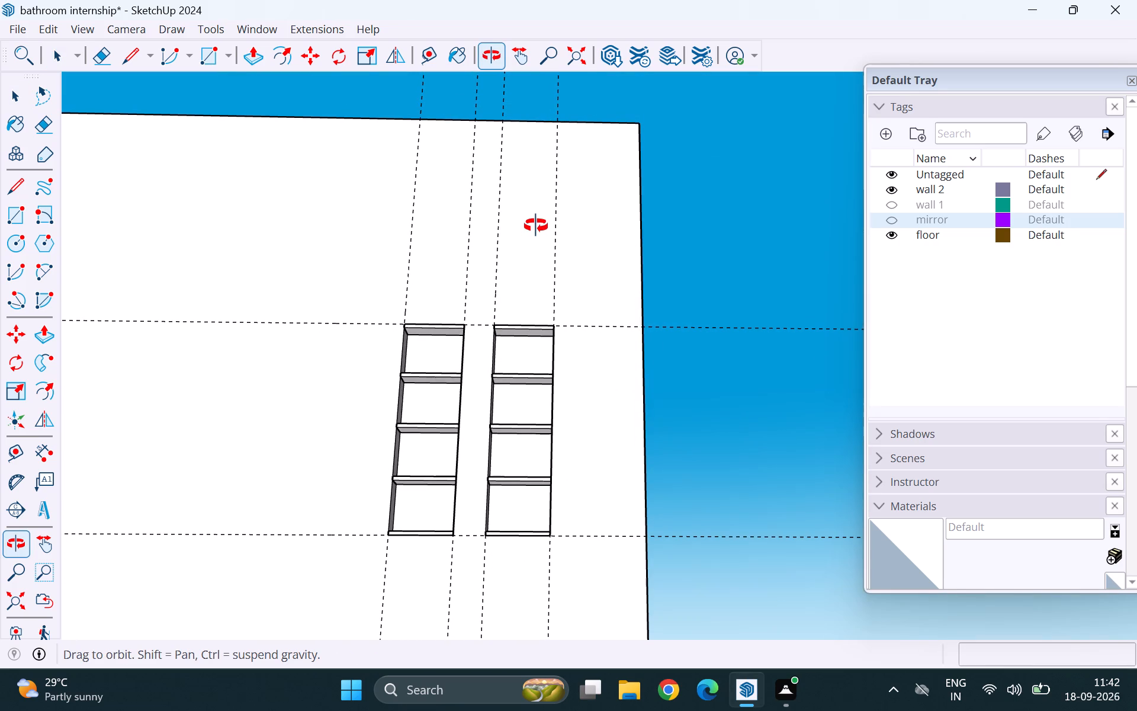
middle_click_drag(536, 226, 515, 413)
scroll(629, 430, "down", 5)
key("e")
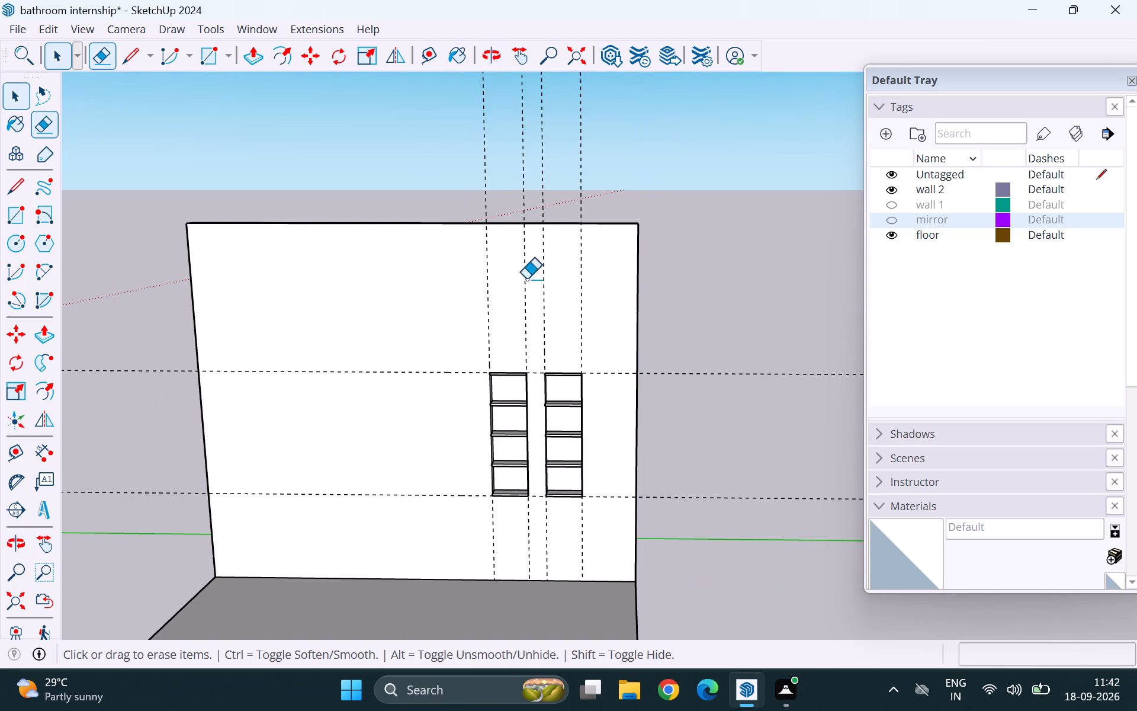
left_click_drag(486, 284, 586, 273)
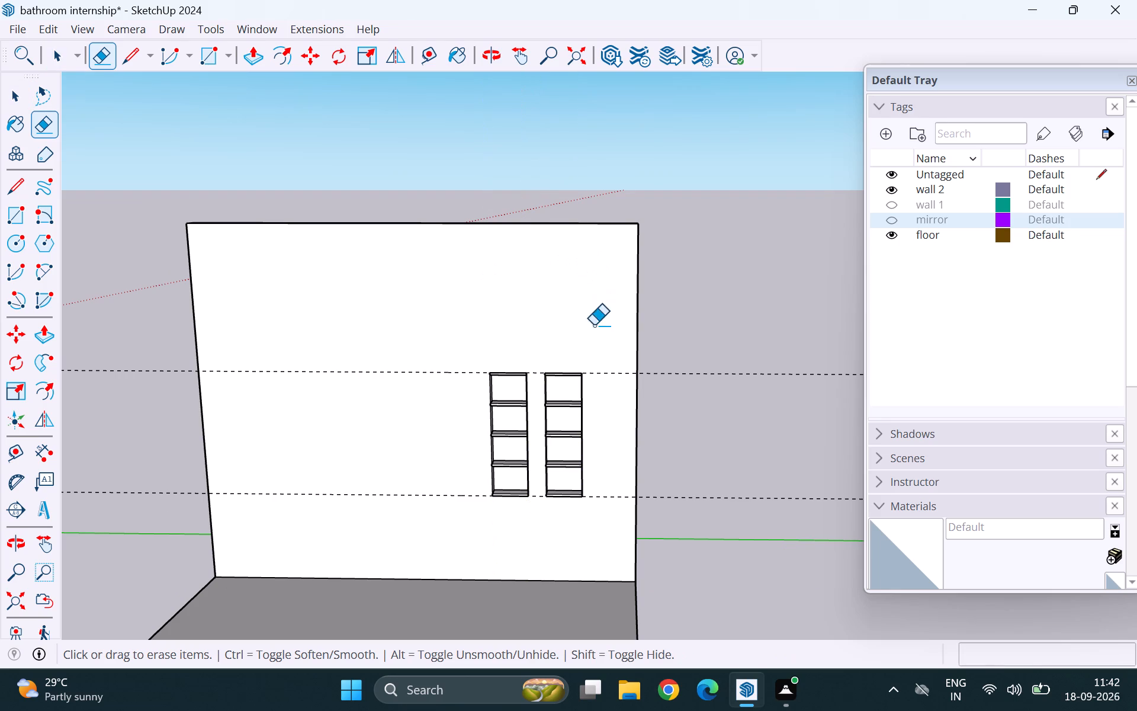
left_click_drag(597, 351, 620, 520)
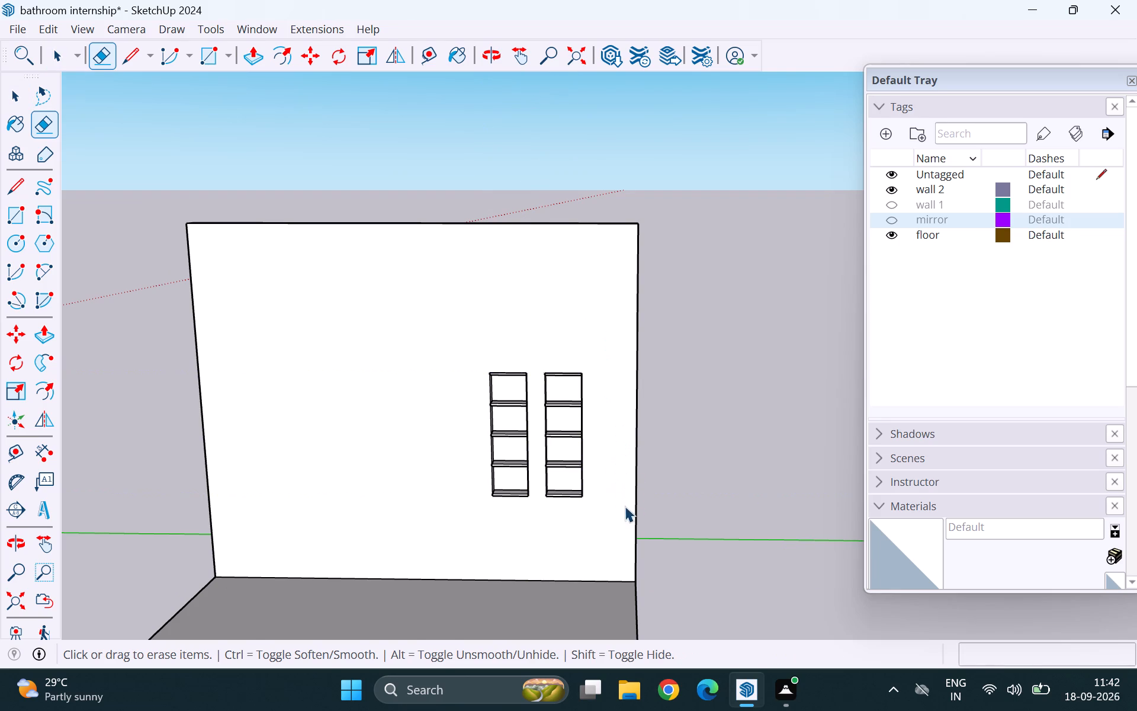
key("space")
Measure the clear vertical gap between two neighbouring shelves in the left niche.
scroll(508, 454, "up", 1)
middle_click_drag(508, 454, 885, 434)
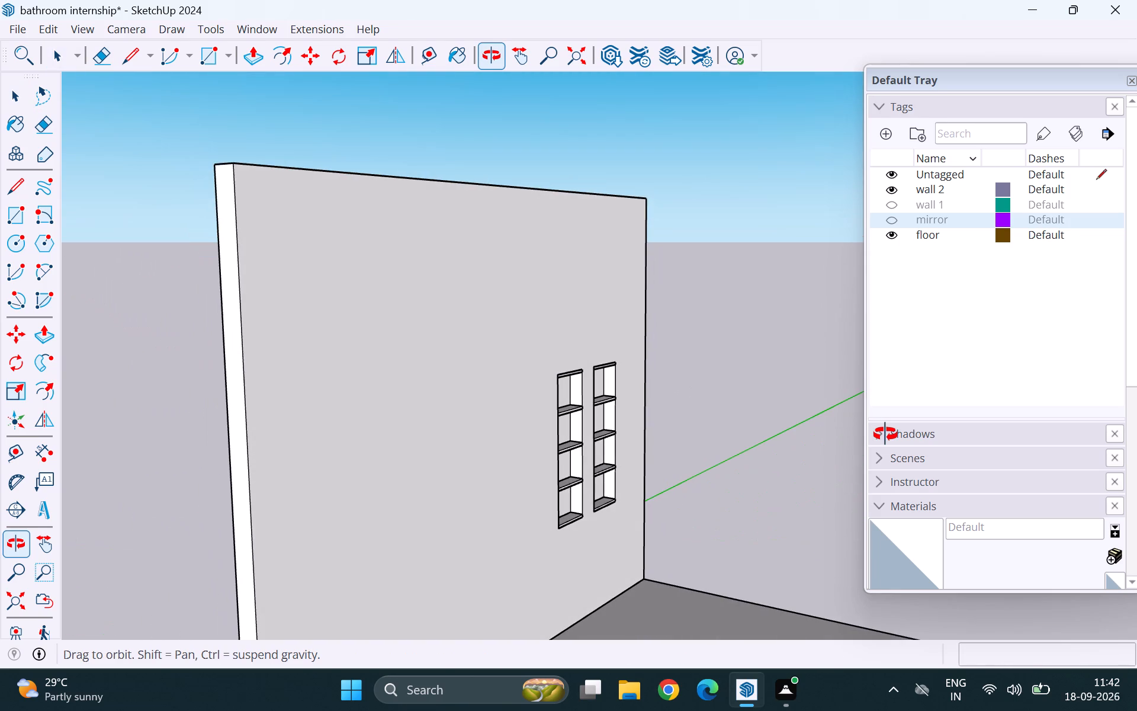
middle_click_drag(885, 434, 367, 459)
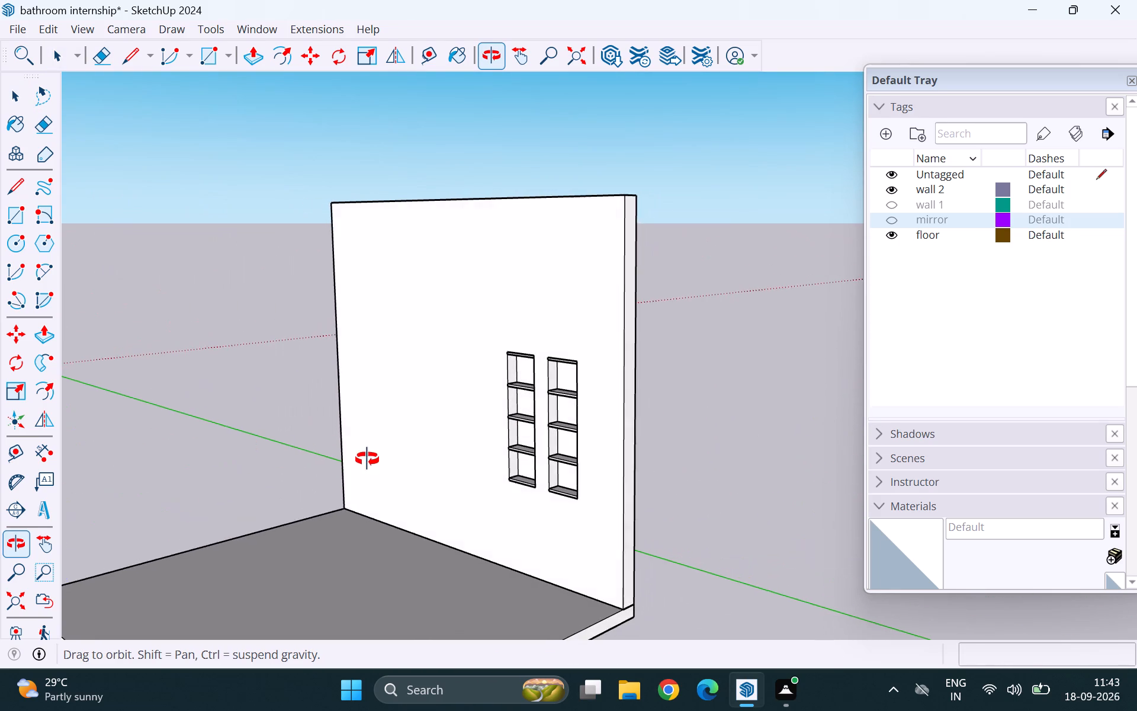
middle_click_drag(367, 459, 508, 446)
scroll(511, 474, "up", 5)
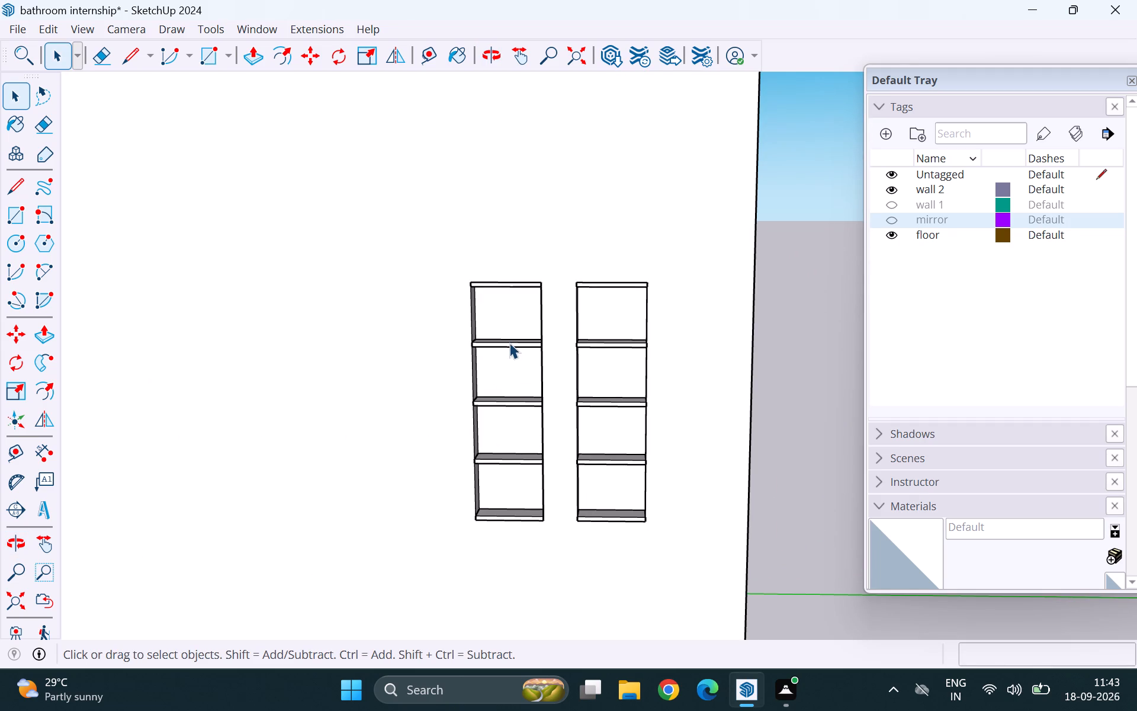
scroll(506, 433, "up", 10)
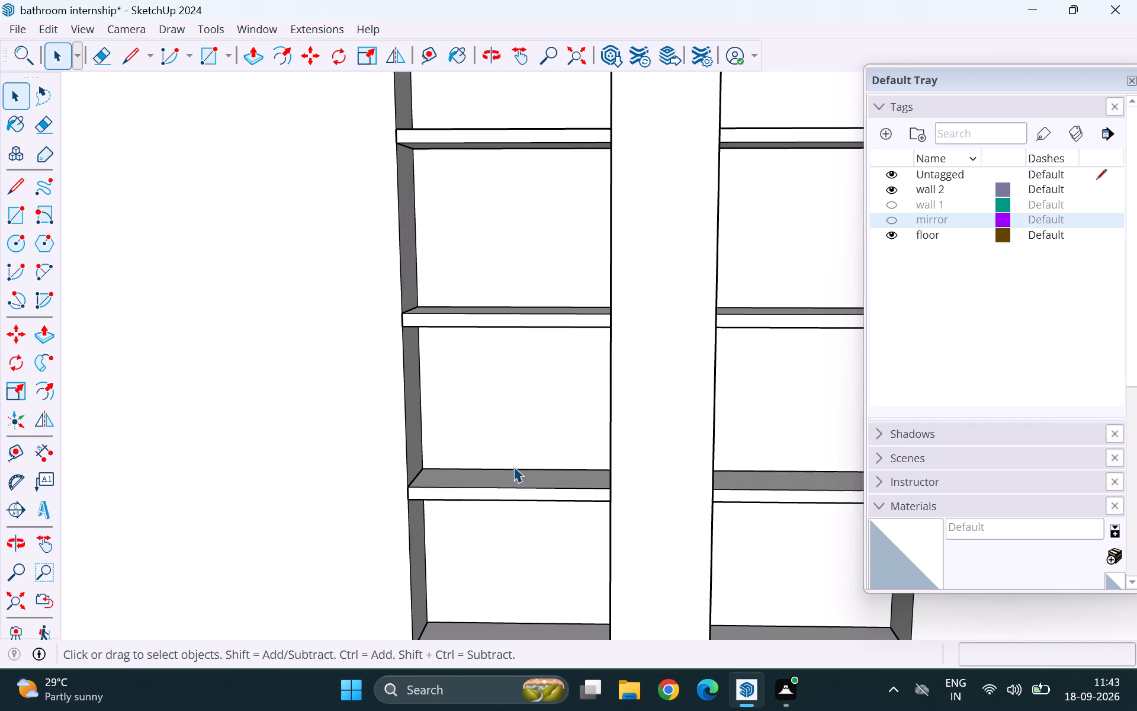
key("t")
left_click(515, 467)
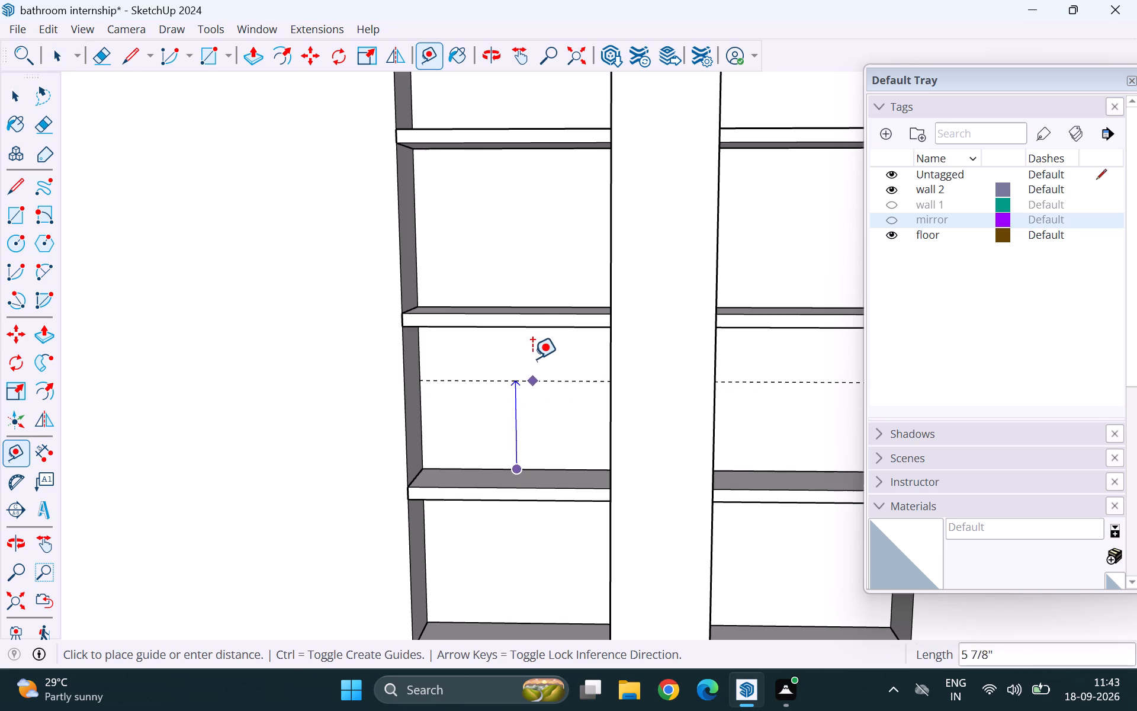
middle_click_drag(538, 402, 552, 367)
scroll(538, 402, "up", 1)
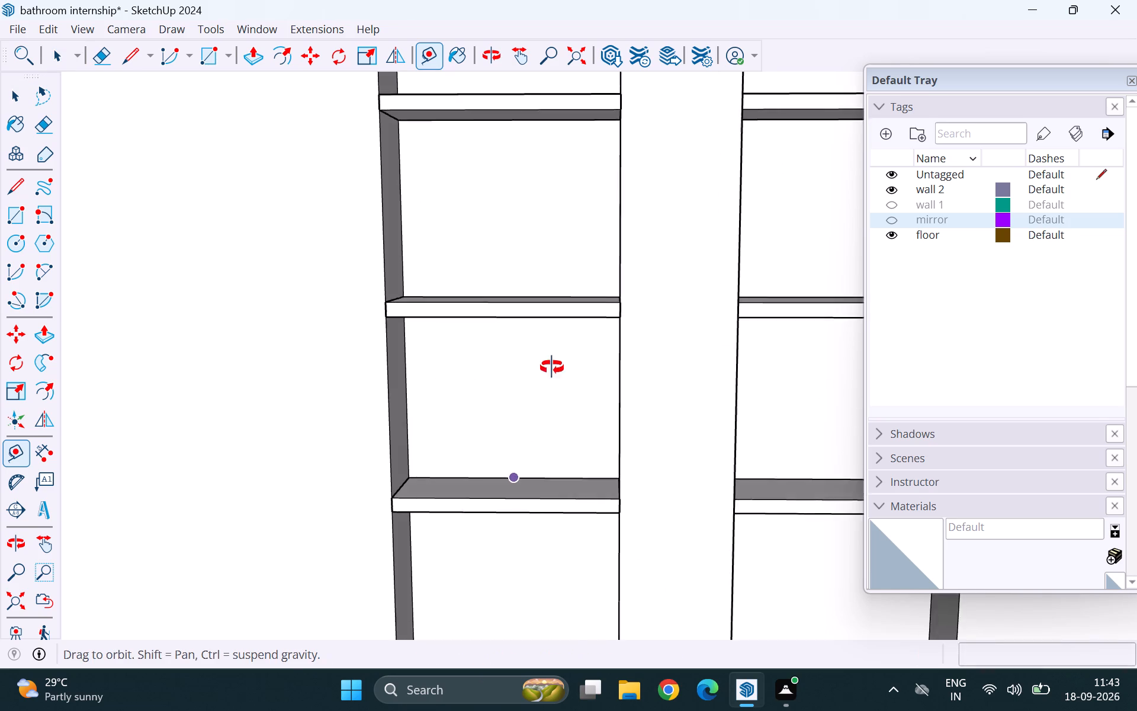
middle_click_drag(552, 367, 562, 303)
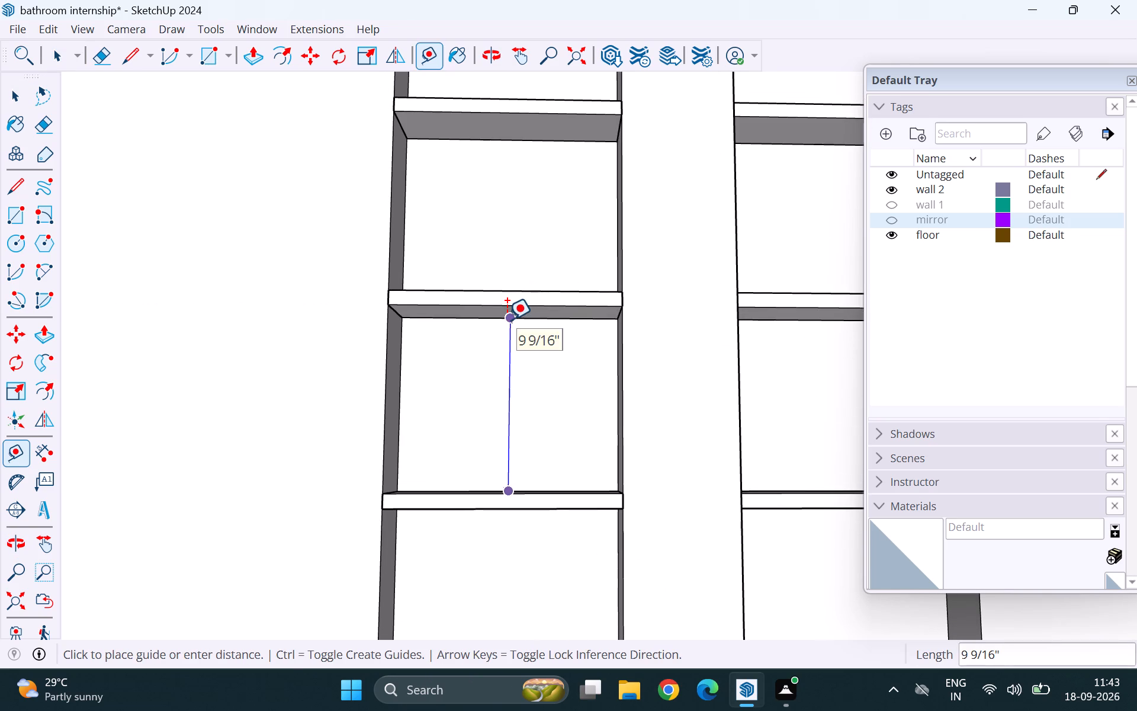
key("space")
Examine the two shelved niches and the whole wall with the floor from several angles.
scroll(378, 400, "down", 11)
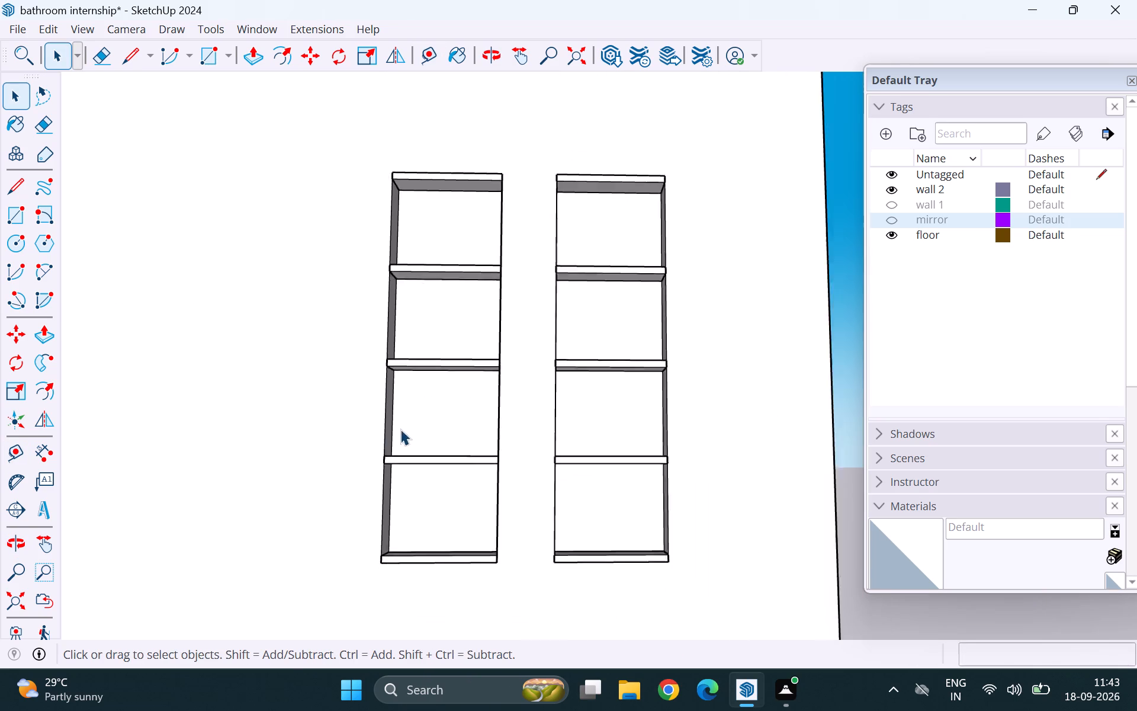
scroll(400, 429, "down", 2)
middle_click_drag(576, 345, 550, 521)
middle_click_drag(541, 303, 528, 366)
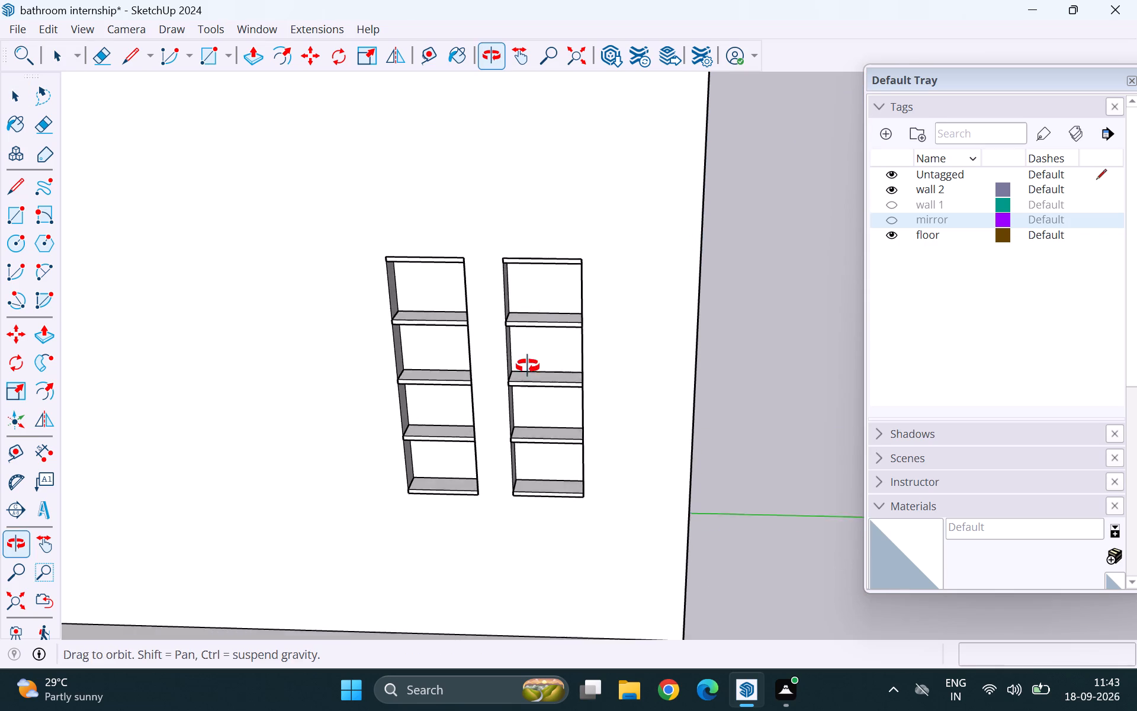
middle_click_drag(528, 366, 515, 411)
scroll(569, 365, "down", 11)
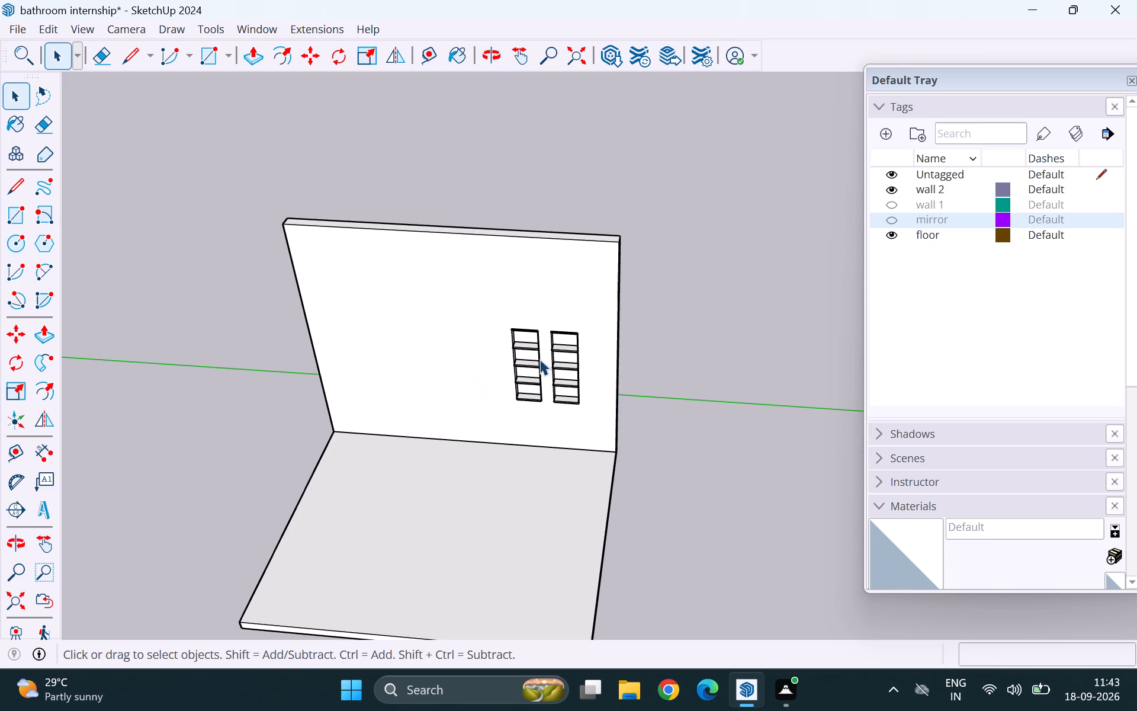
scroll(586, 351, "down", 2)
scroll(348, 434, "up", 1)
middle_click_drag(348, 434, 435, 361)
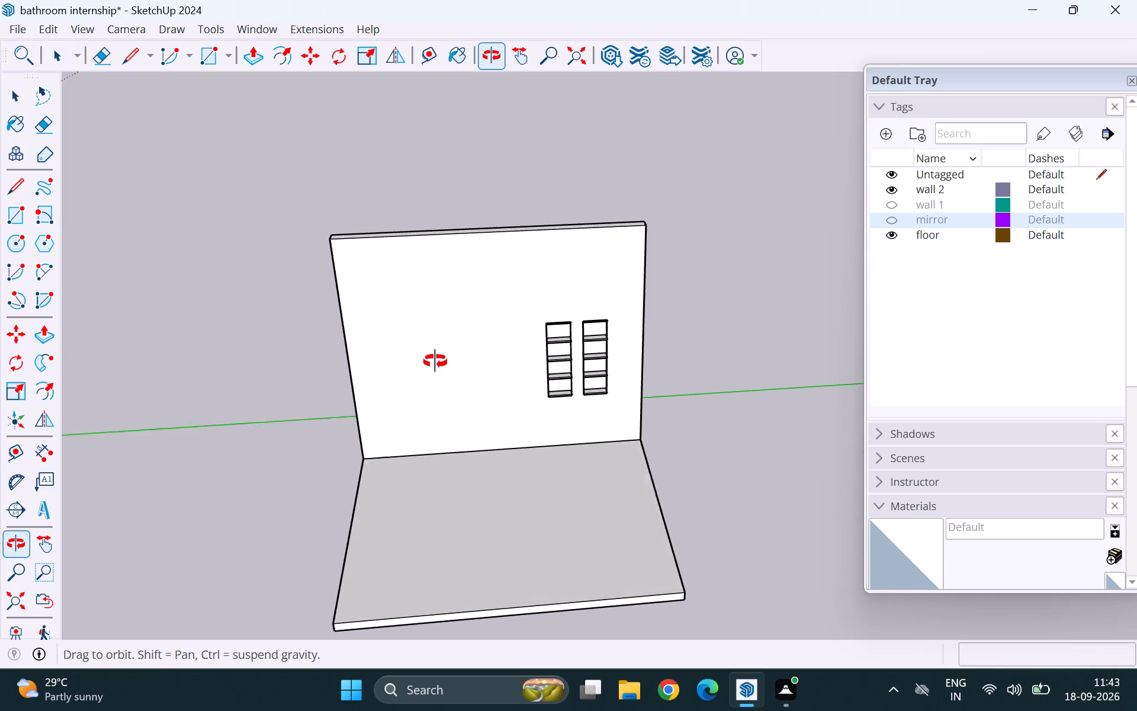
middle_click_drag(435, 361, 437, 353)
middle_click_drag(438, 347, 439, 339)
middle_click_drag(442, 329, 442, 322)
middle_click(442, 322)
middle_click(442, 322)
middle_click(442, 322)
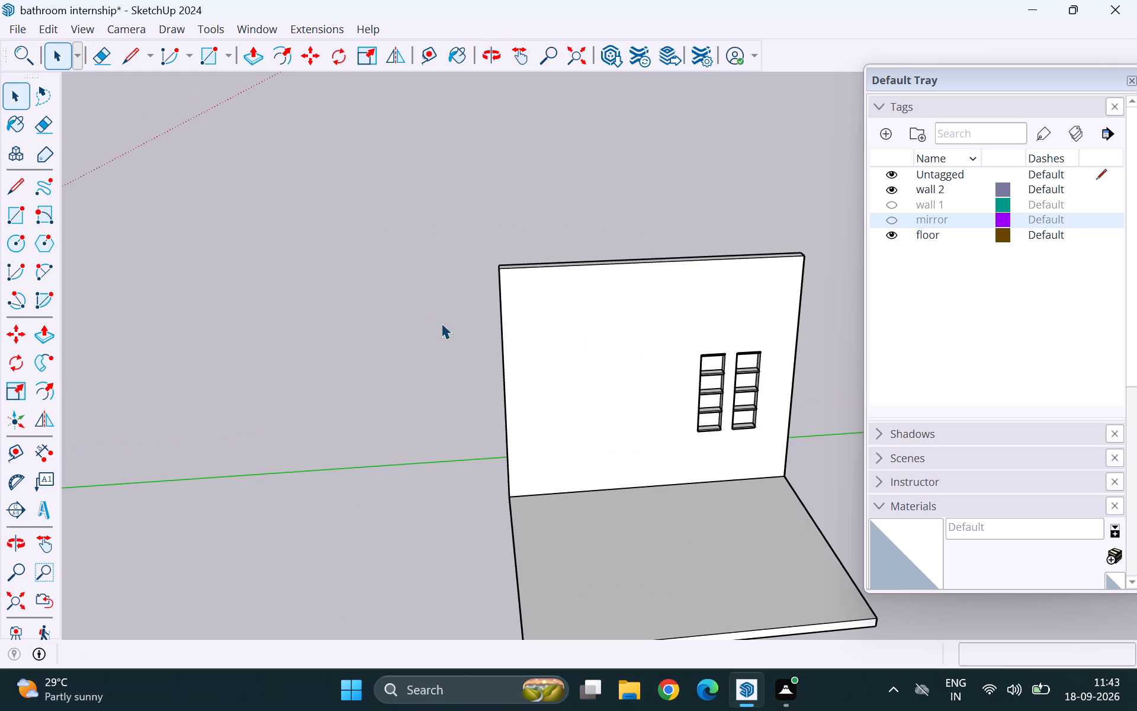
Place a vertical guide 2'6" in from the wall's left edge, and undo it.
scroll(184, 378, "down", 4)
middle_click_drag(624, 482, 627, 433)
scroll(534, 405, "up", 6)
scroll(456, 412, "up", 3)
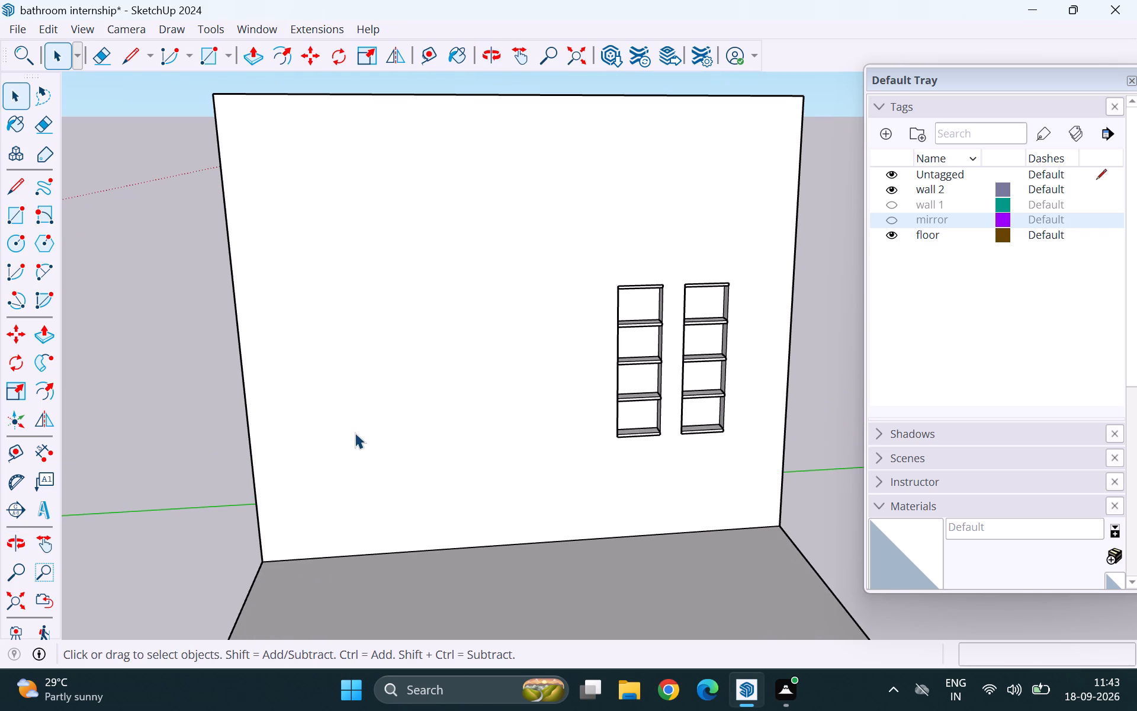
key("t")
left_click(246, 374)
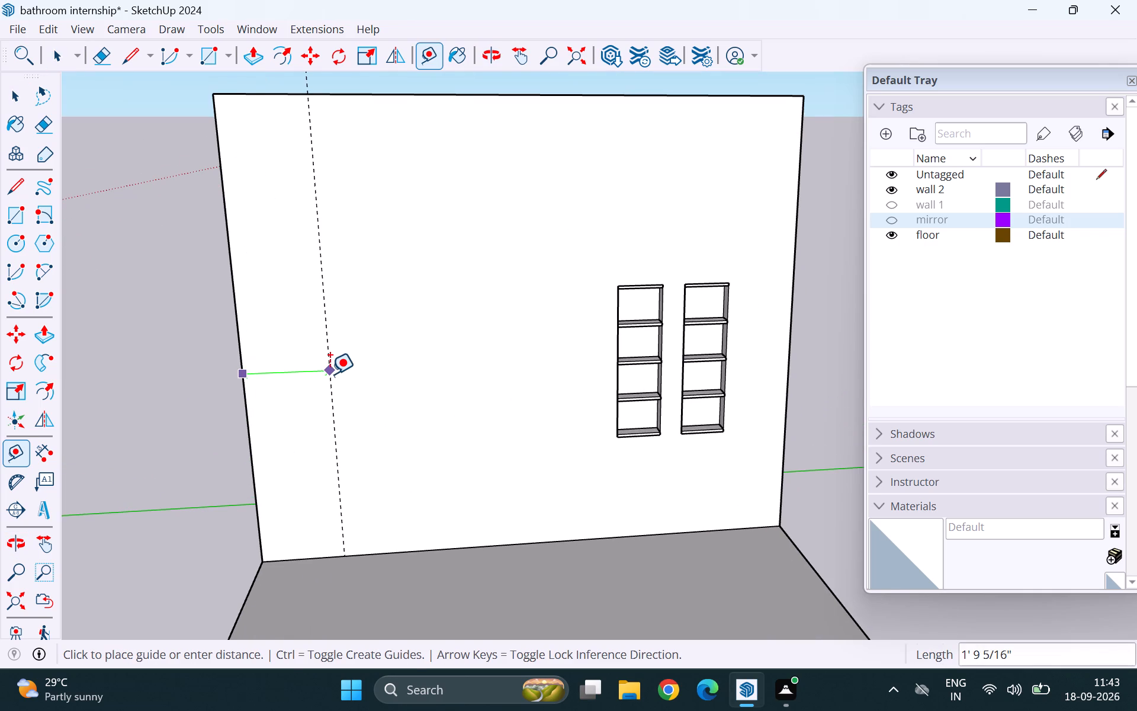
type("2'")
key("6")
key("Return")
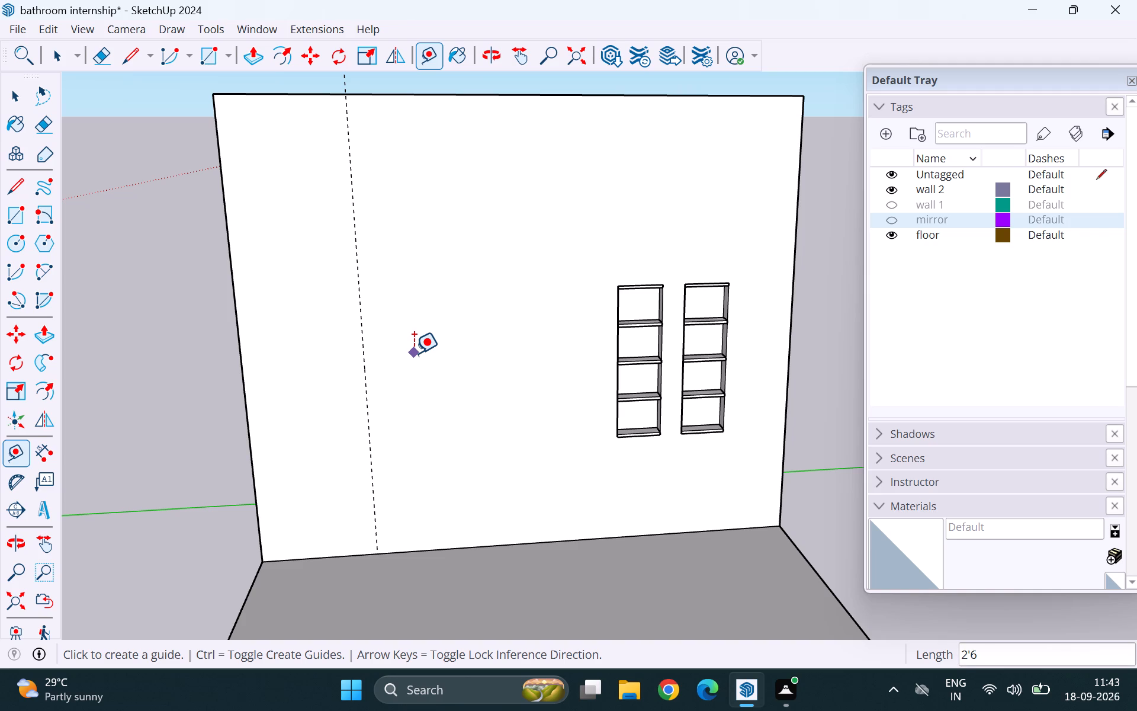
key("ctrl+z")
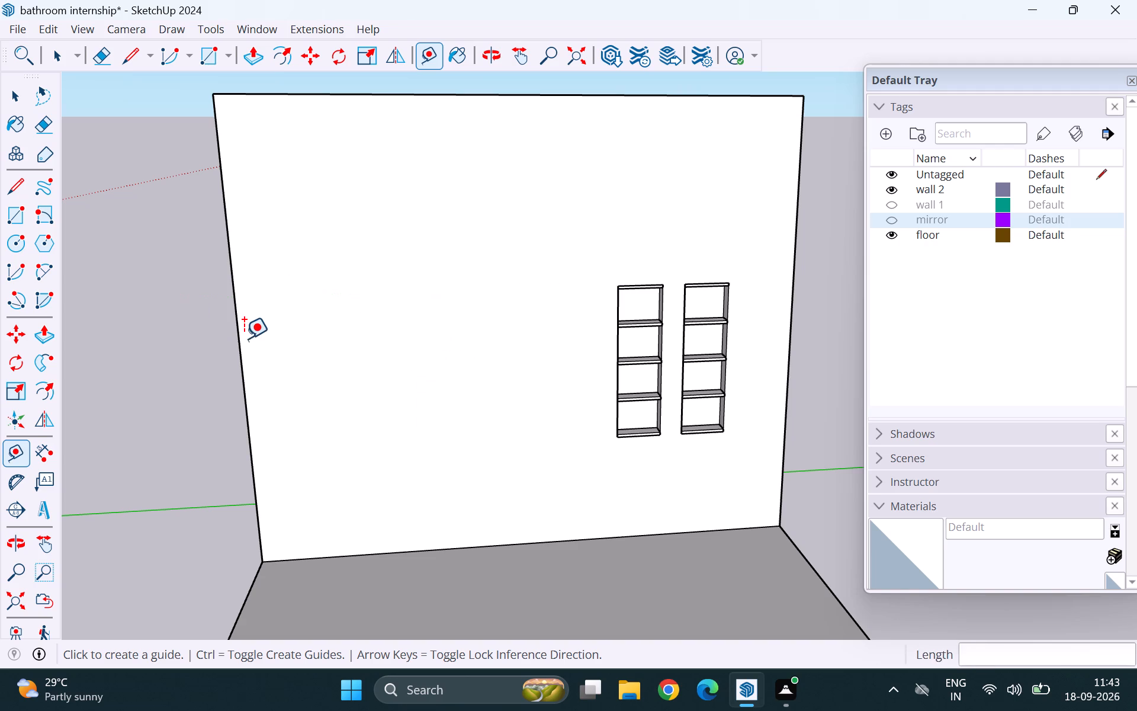
Place a vertical guide 6" in from the wall's left edge.
left_click(240, 362)
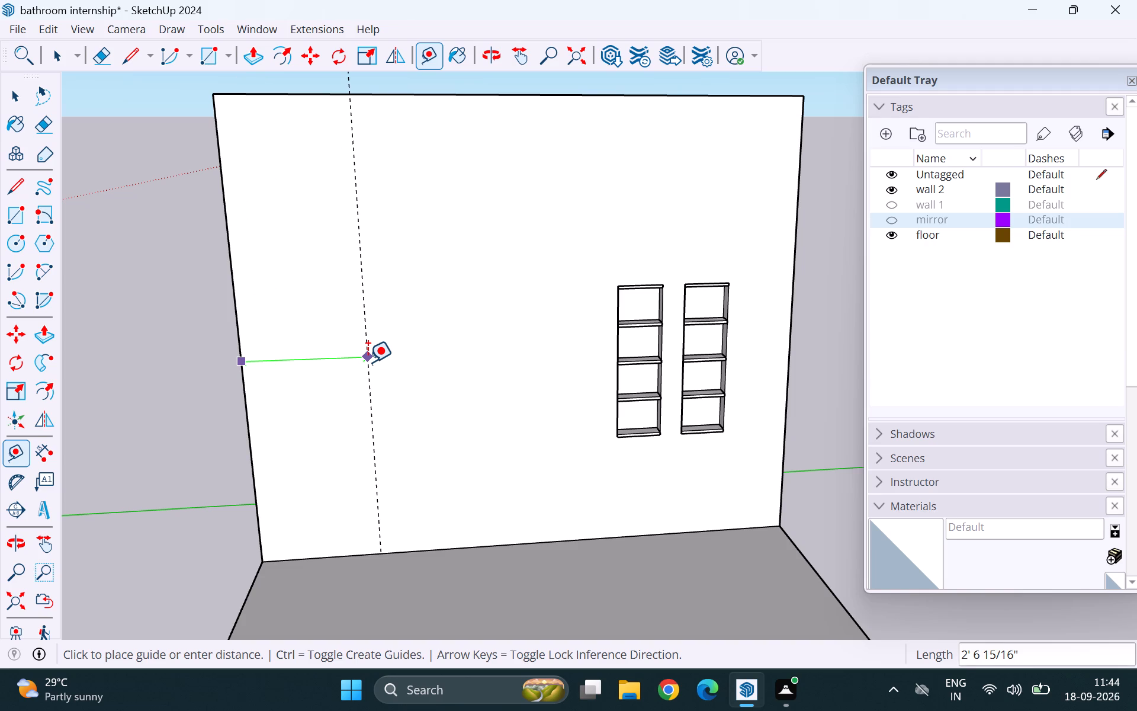
key("6")
key("Return")
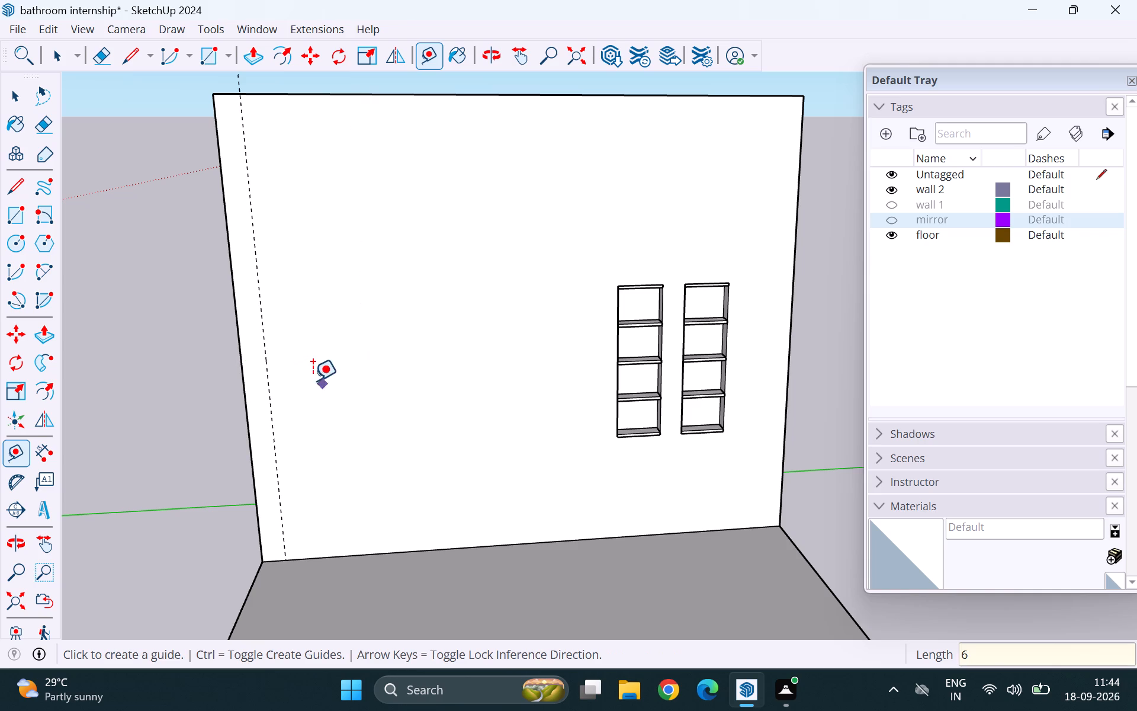
Place a second vertical guide on the wall 3' from the first guide, toward the shelved niches.
left_click(269, 383)
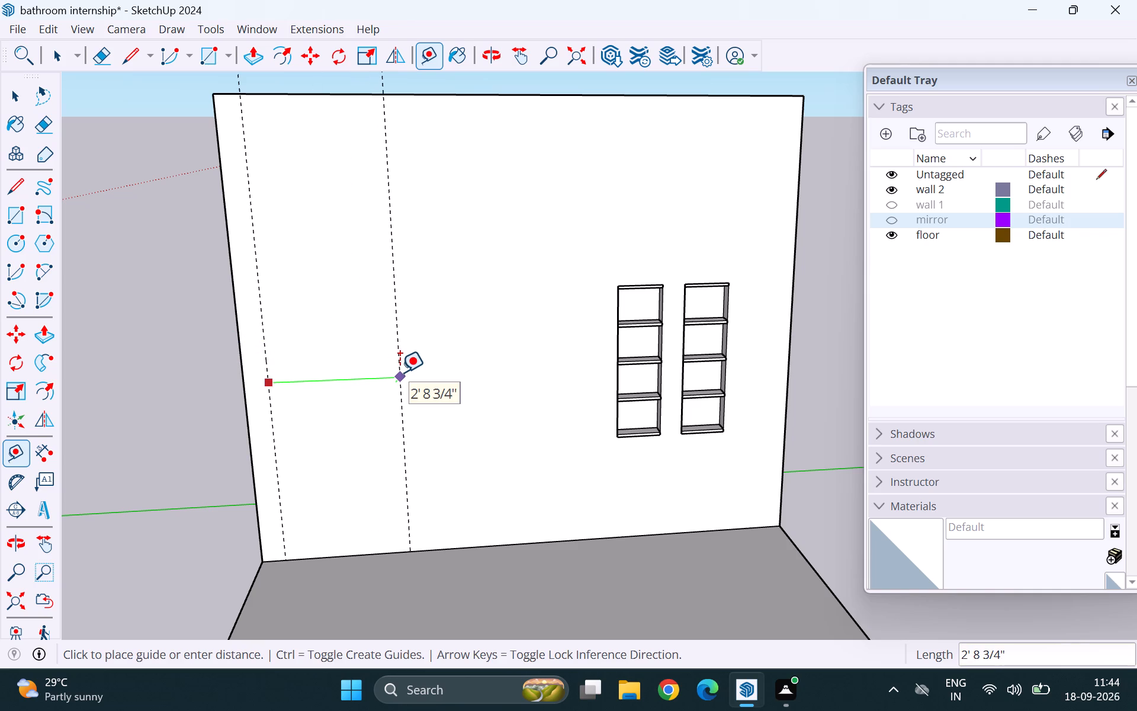
type("3'")
key("Return")
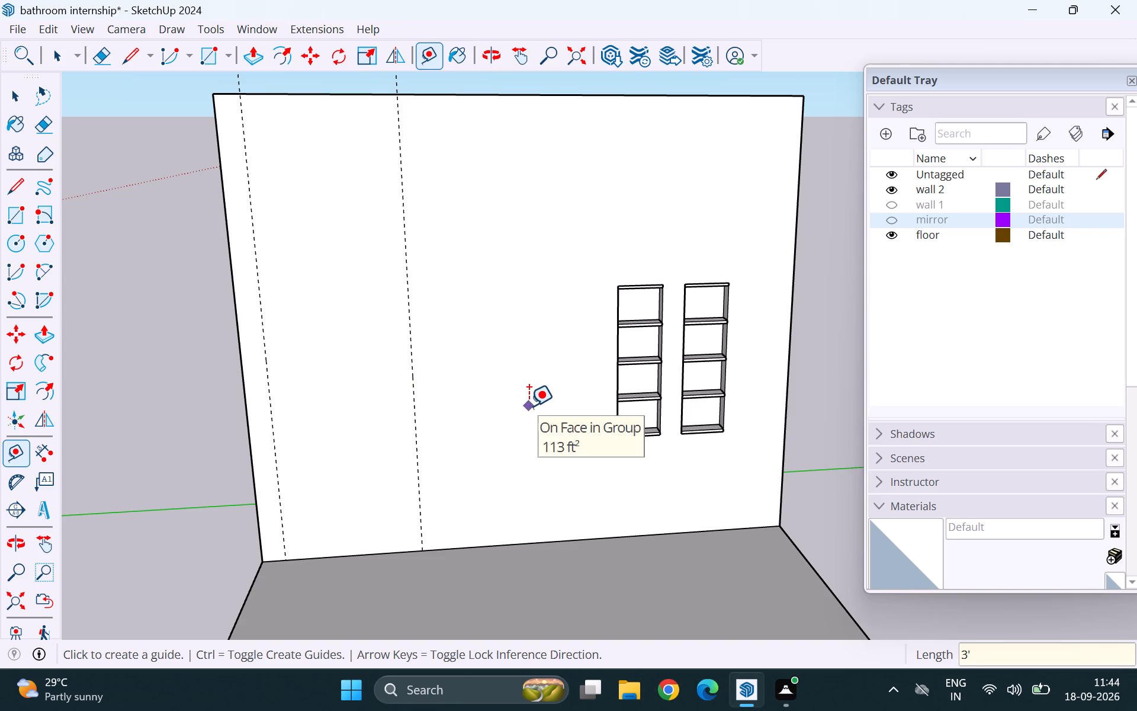
Place a horizontal guide on the wall 4' above the floor edge.
left_click(358, 550)
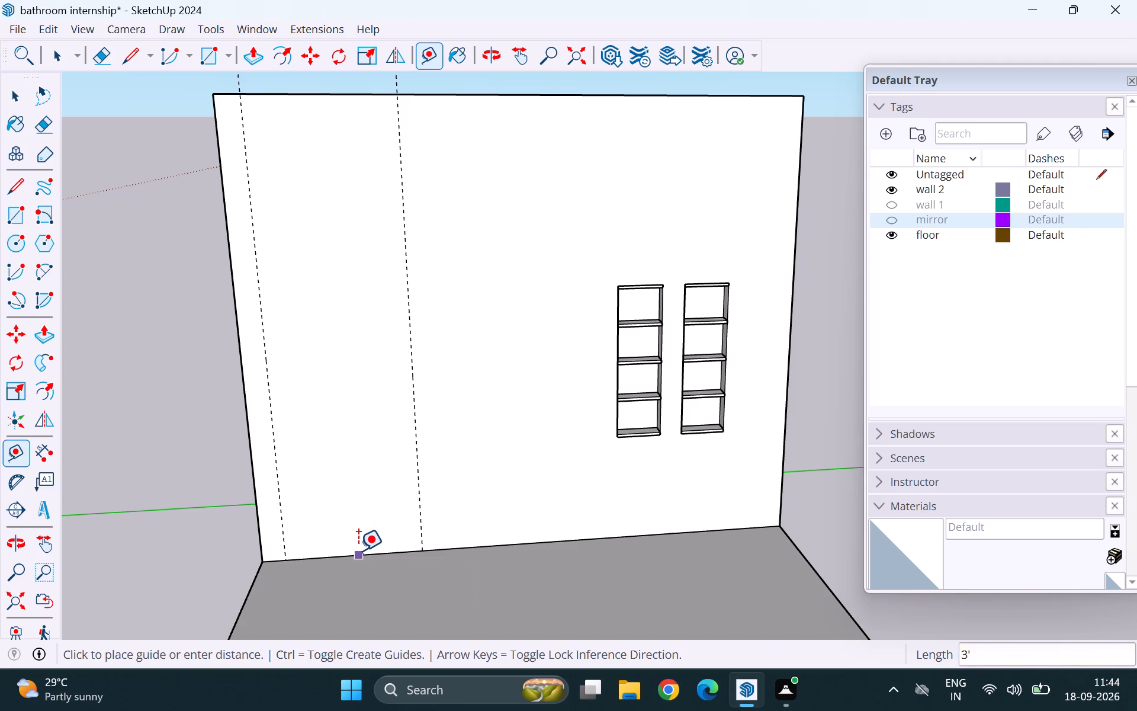
type("4'")
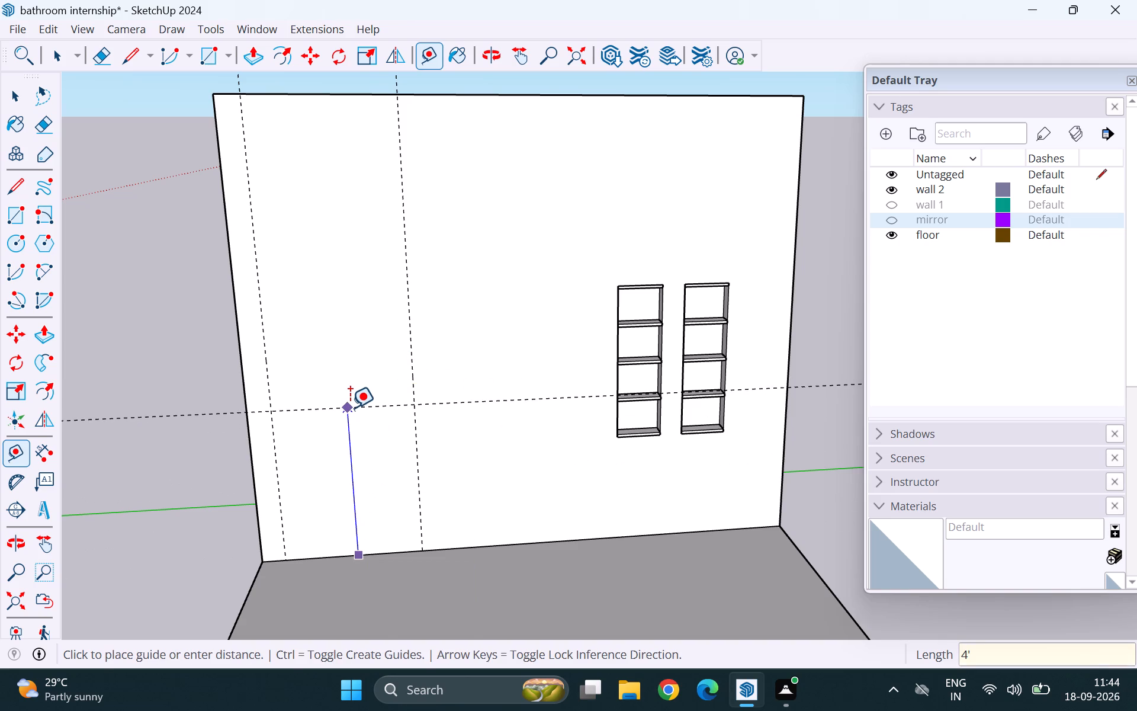
key("Return")
Draw a 4' high by 3' wide rectangle on the wall between the two vertical guides, from the horizontal guide down to the floor.
scroll(352, 389, "down", 2)
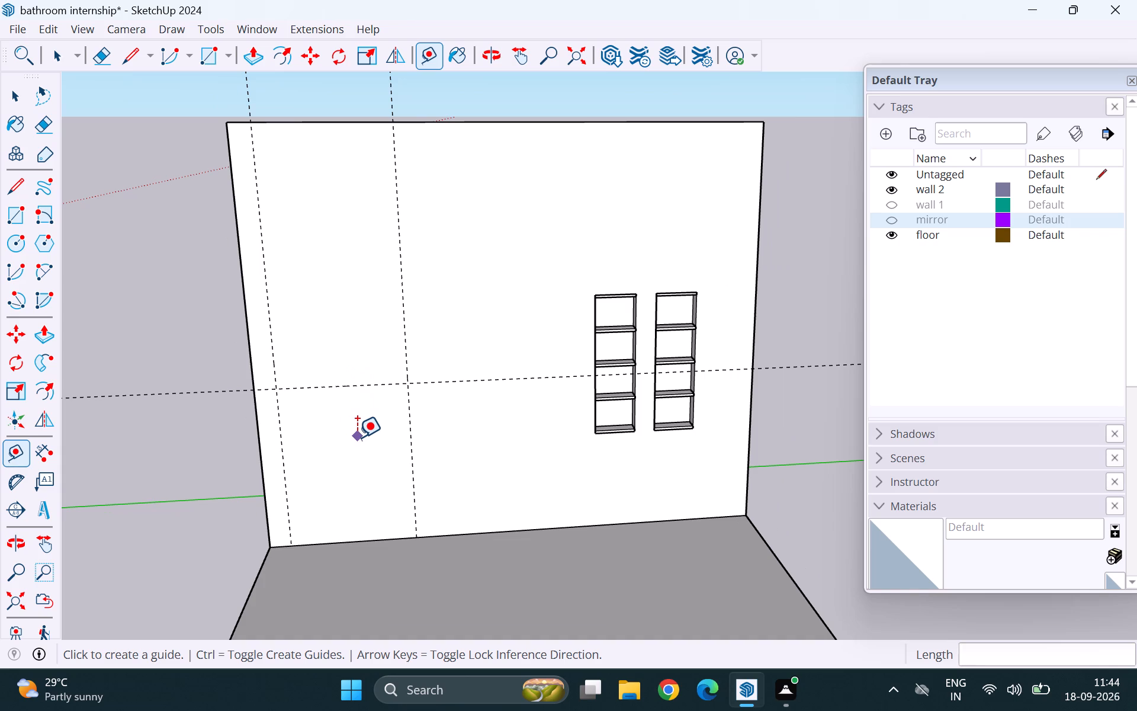
middle_click_drag(357, 437, 360, 377)
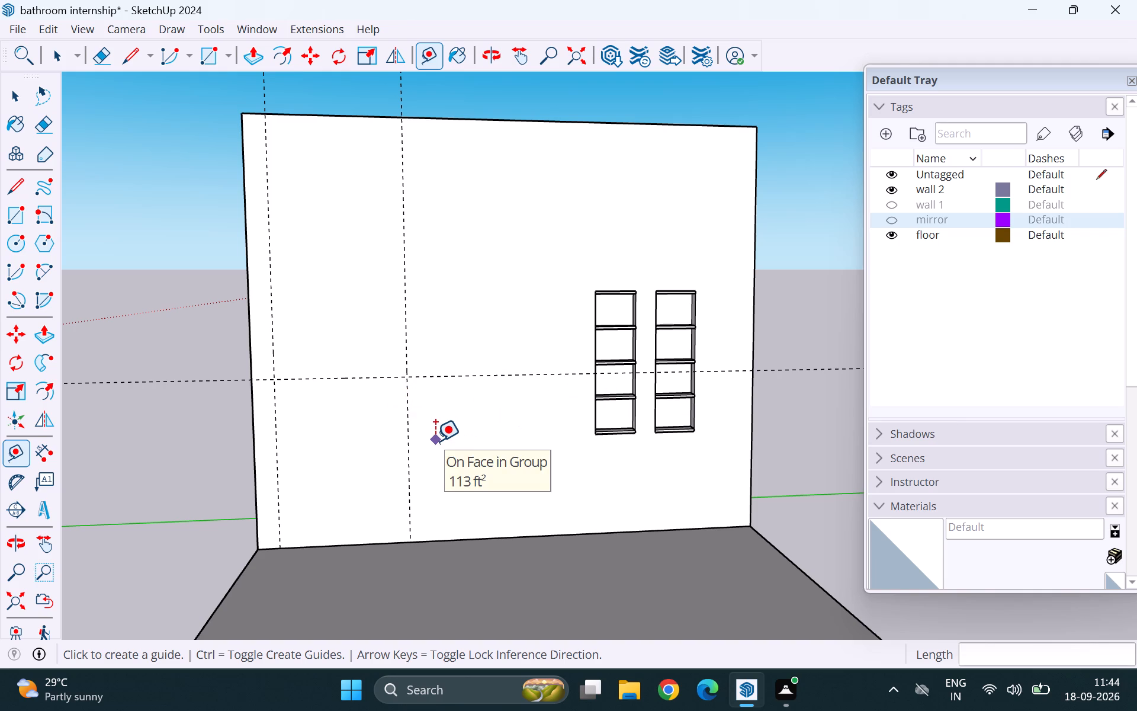
key("r")
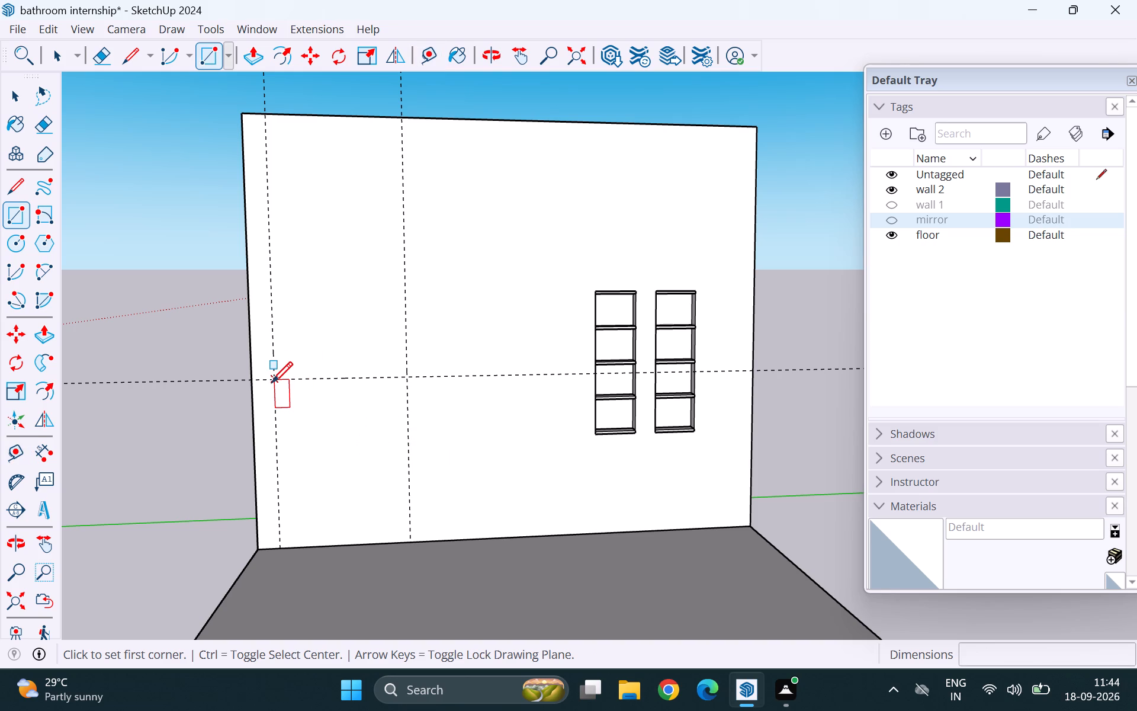
left_click(271, 382)
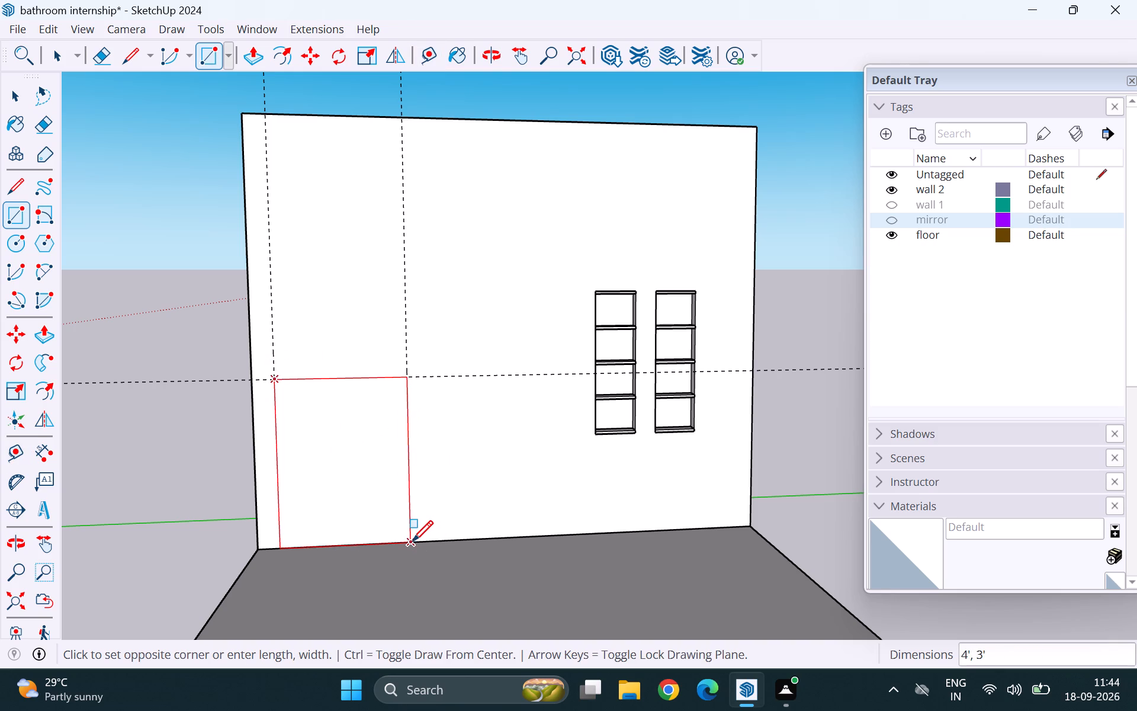
left_click(412, 541)
Push/Pull the rectangle between the guides outward from the wall into the room as a solid block.
key("p")
left_click(386, 498)
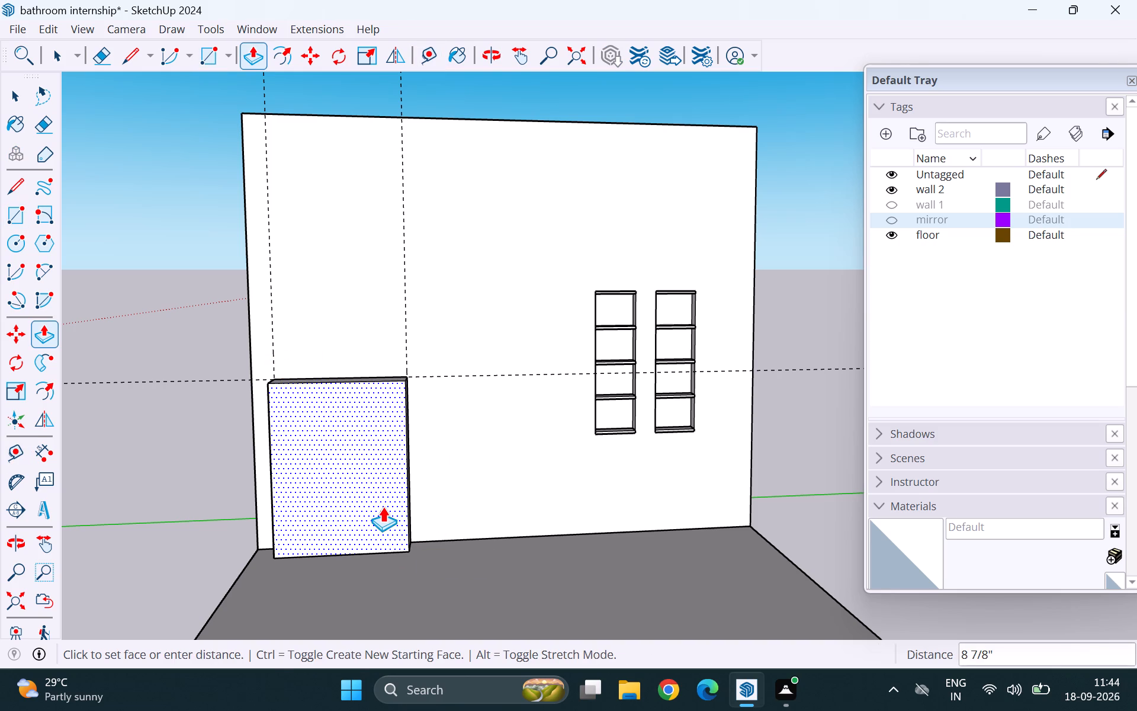
middle_click_drag(386, 510, 291, 551)
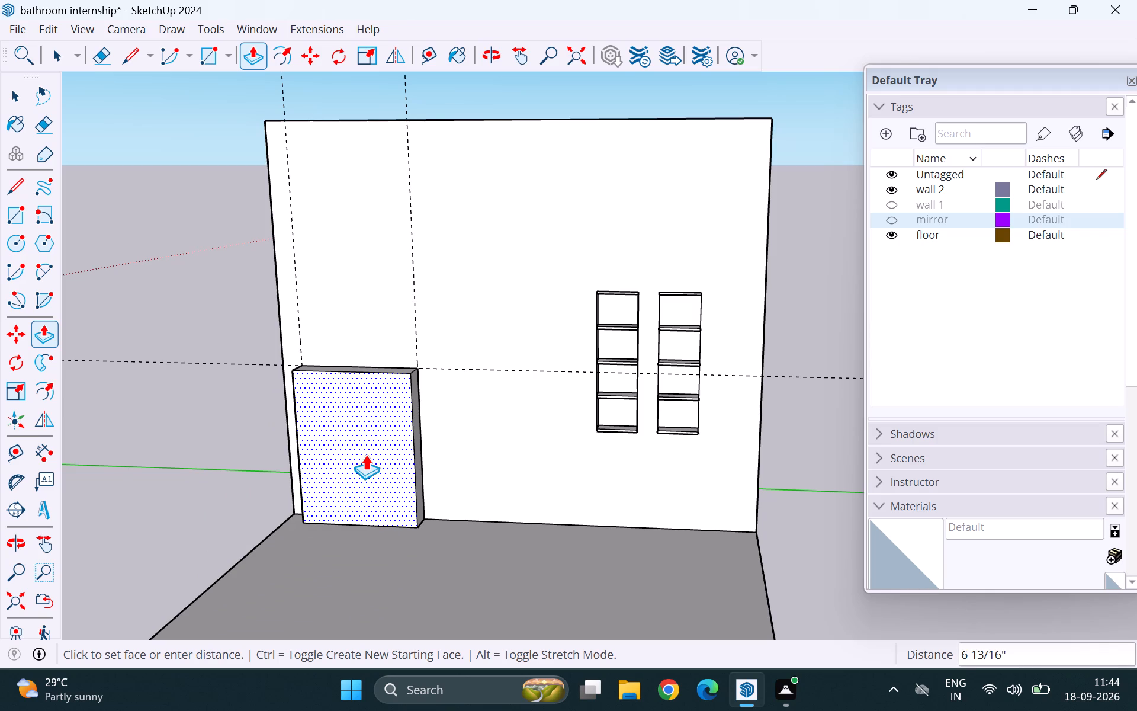
middle_click_drag(435, 446, 392, 466)
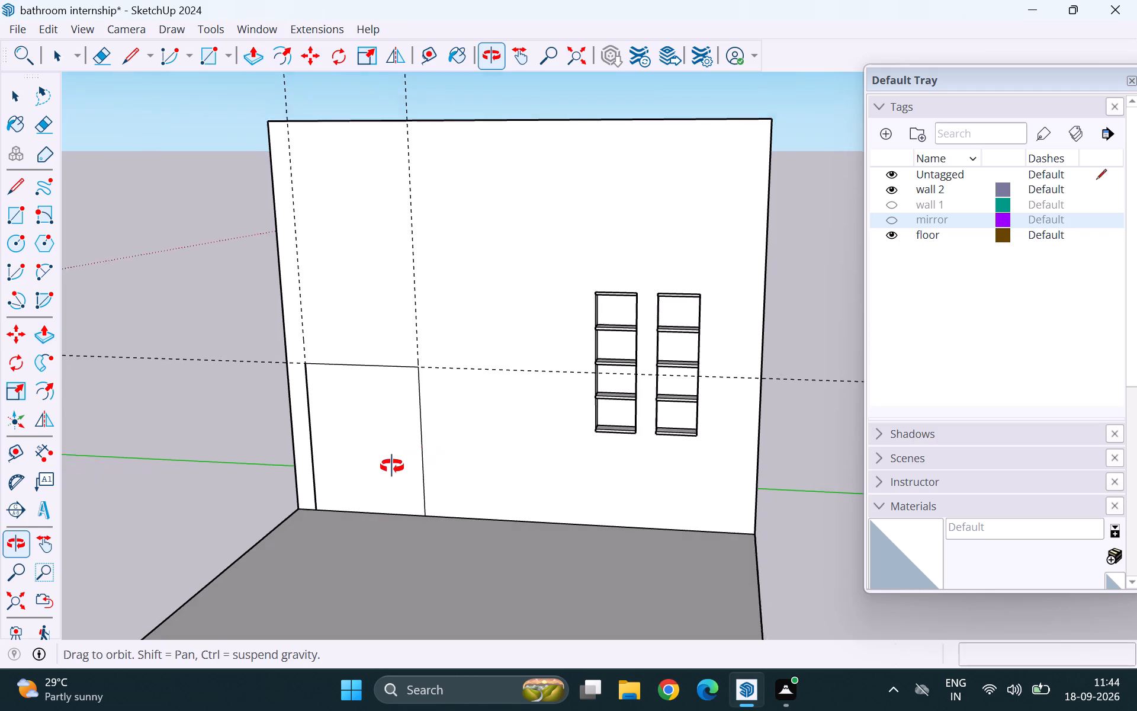
middle_click_drag(392, 466, 386, 470)
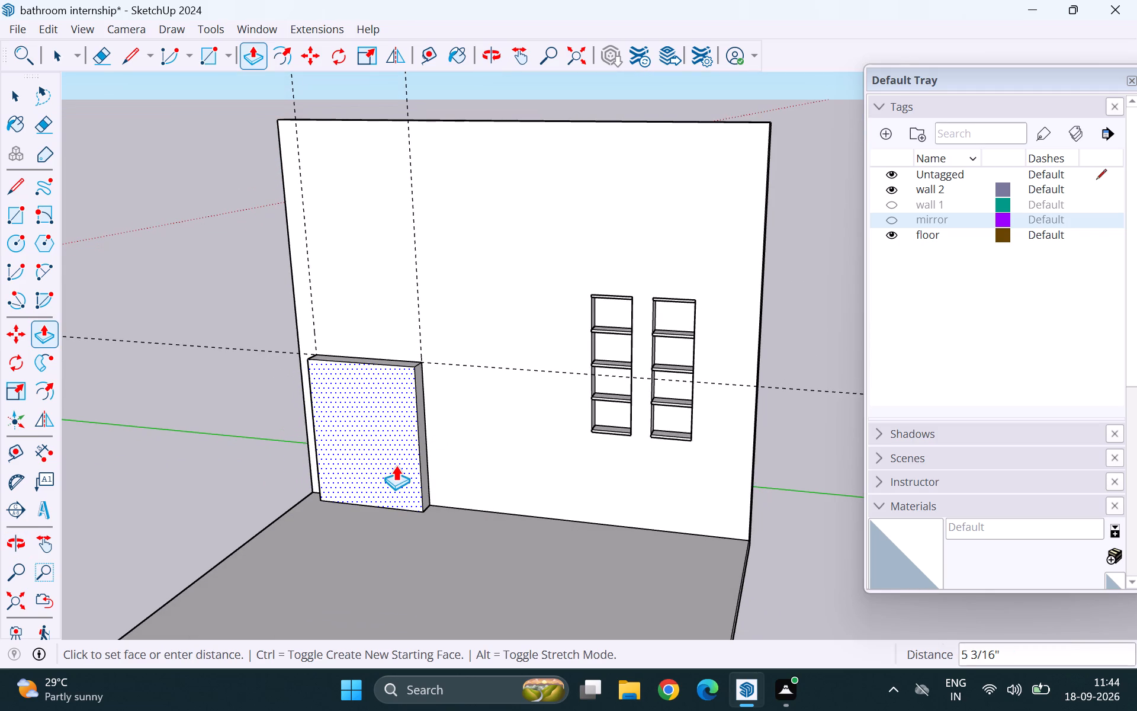
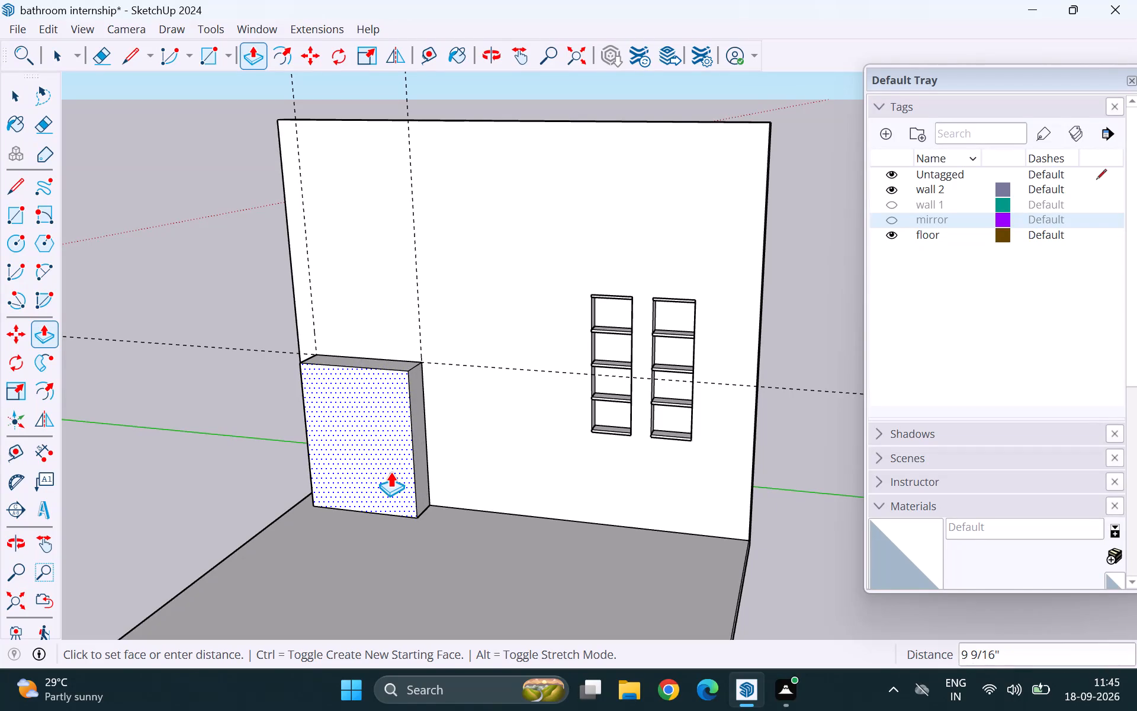
Push/Pull the low block's front face out 6" from wall 2.
key("6")
key("Return")
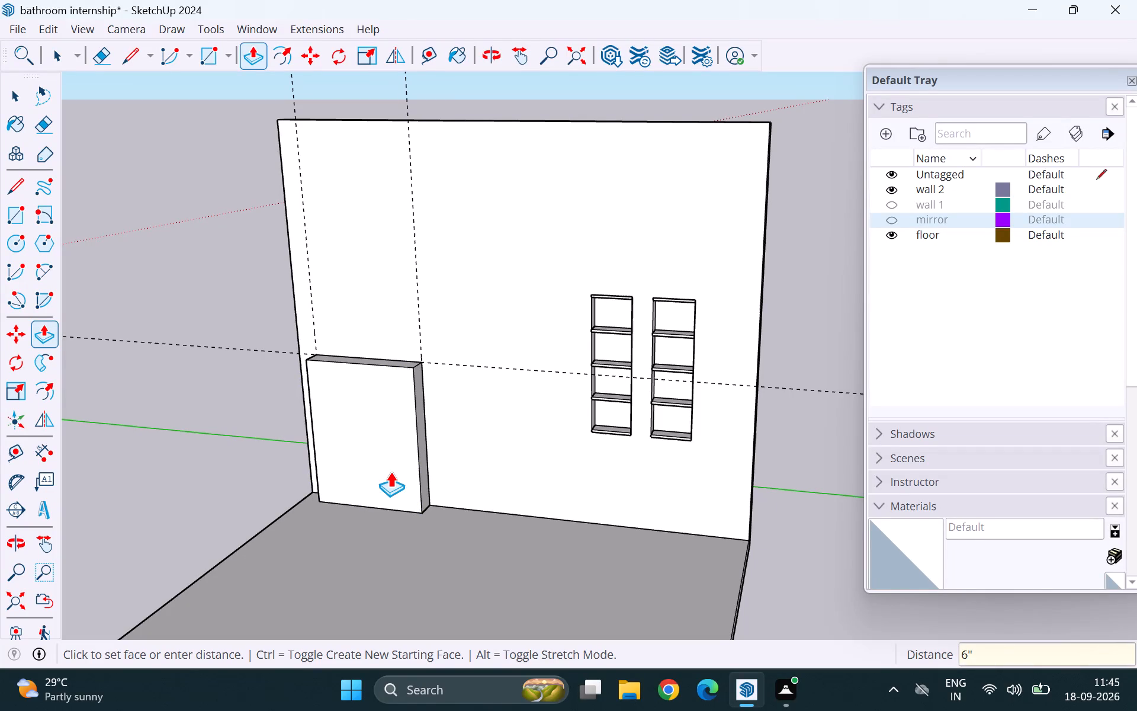
middle_click_drag(479, 373, 447, 536)
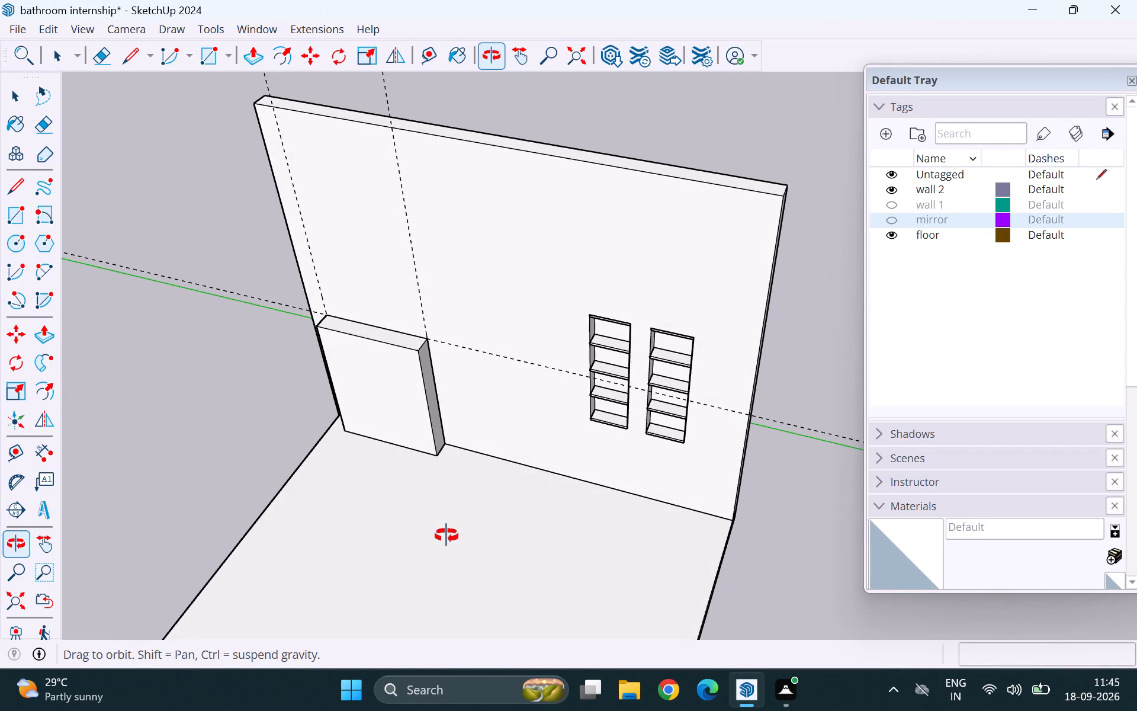
middle_click_drag(447, 536, 447, 536)
middle_click_drag(447, 536, 523, 450)
key("space")
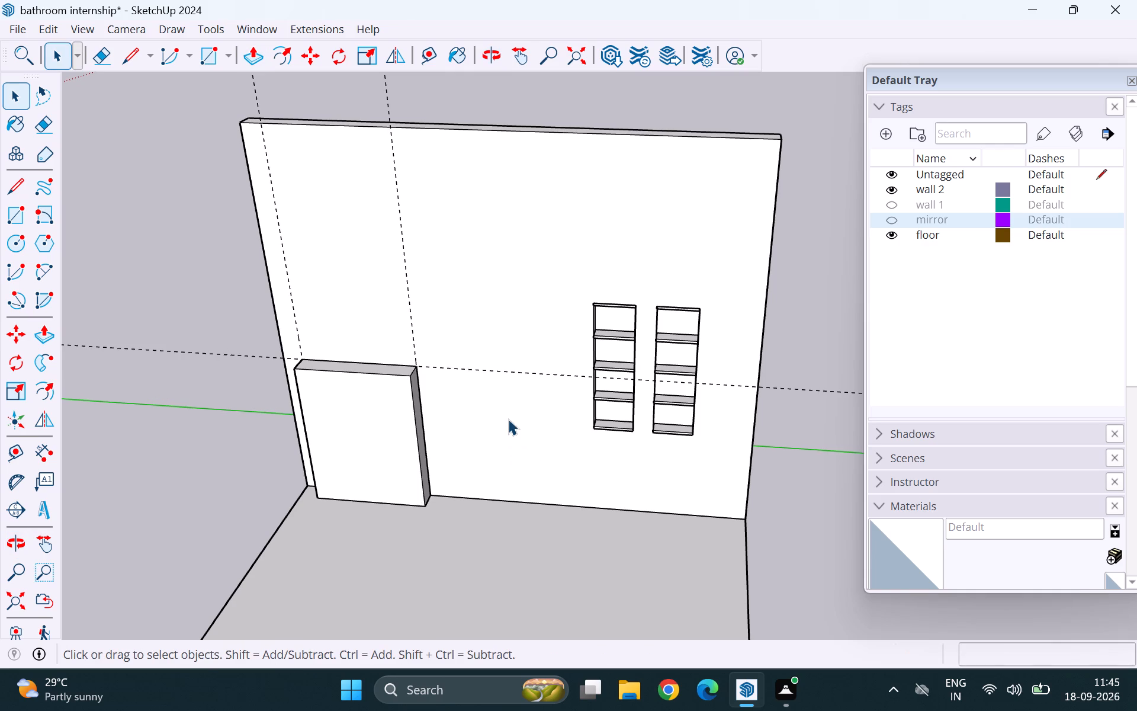
Make the whole low block against wall 2 into a group.
scroll(510, 423, "down", 3)
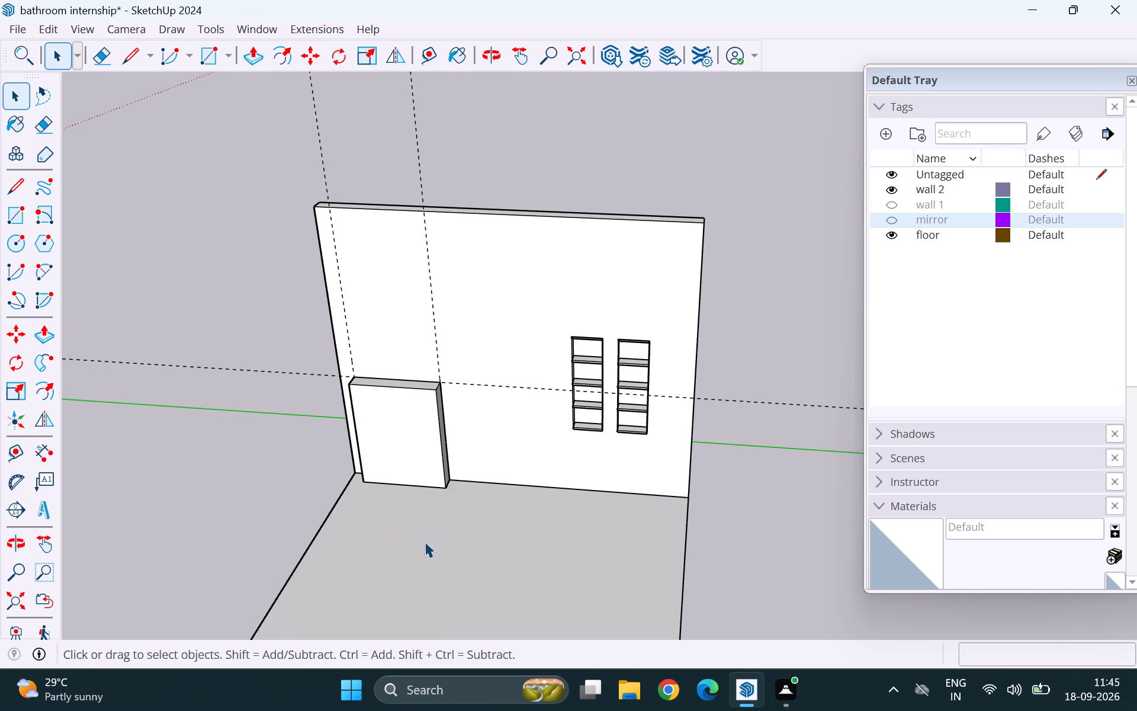
middle_click_drag(404, 491, 650, 441)
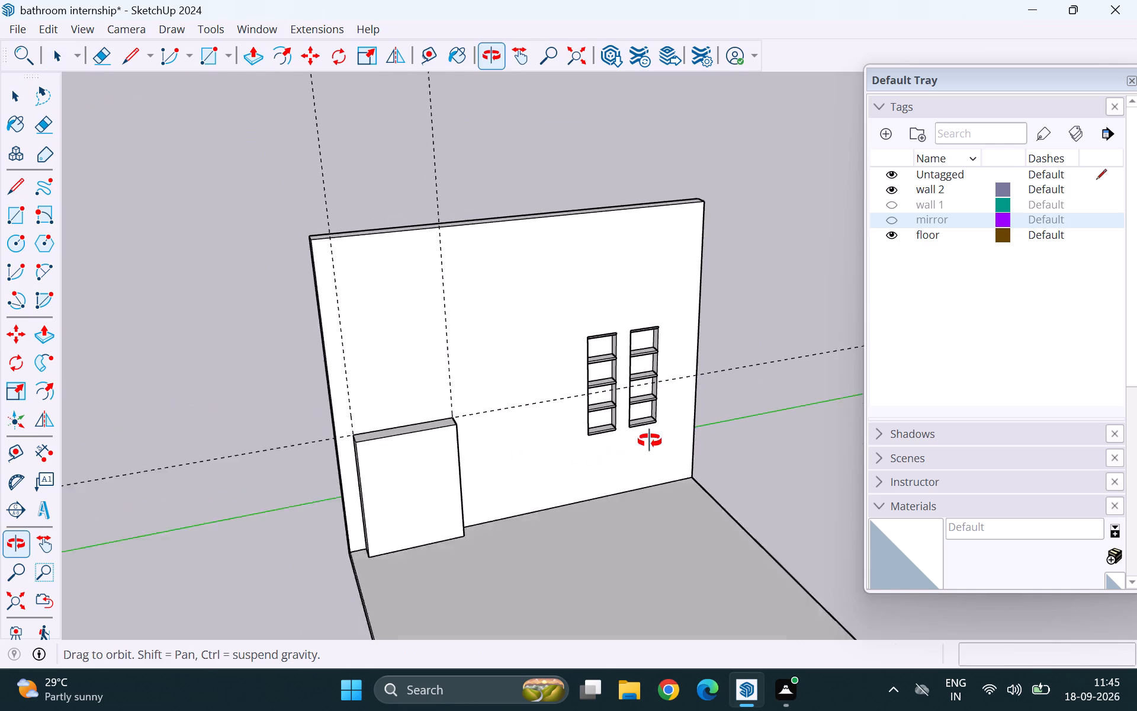
middle_click_drag(650, 441, 666, 433)
triple_click(436, 504)
triple_click(436, 504)
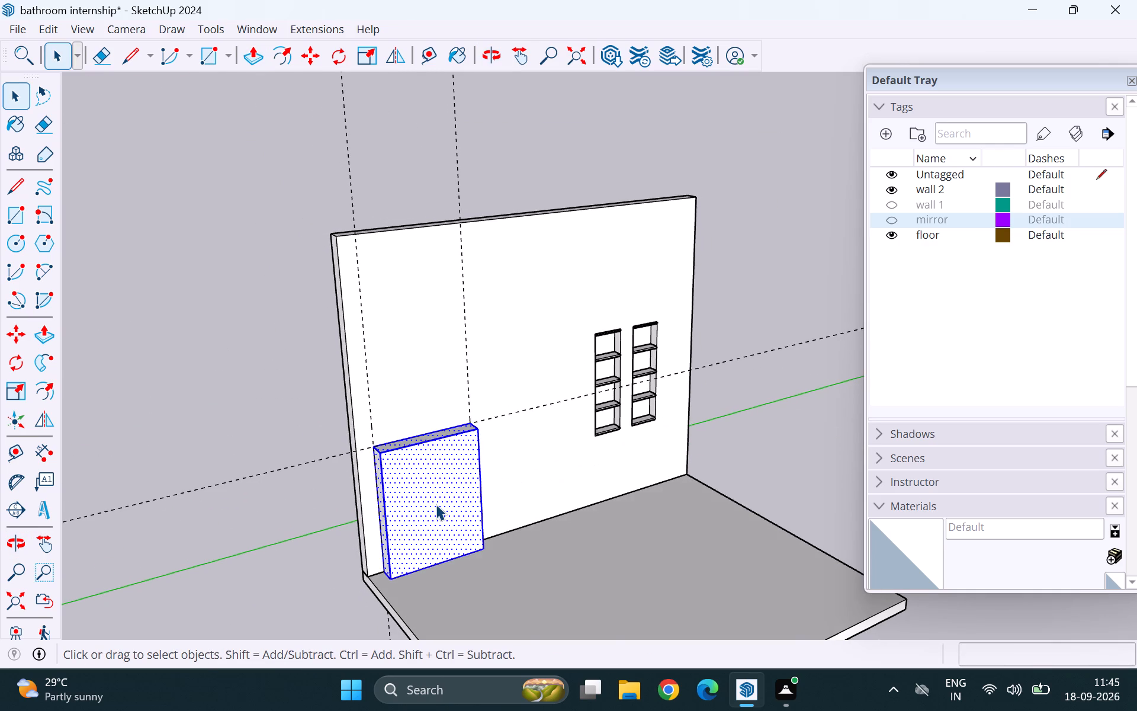
double_click(436, 504)
right_click(436, 507)
left_click(520, 175)
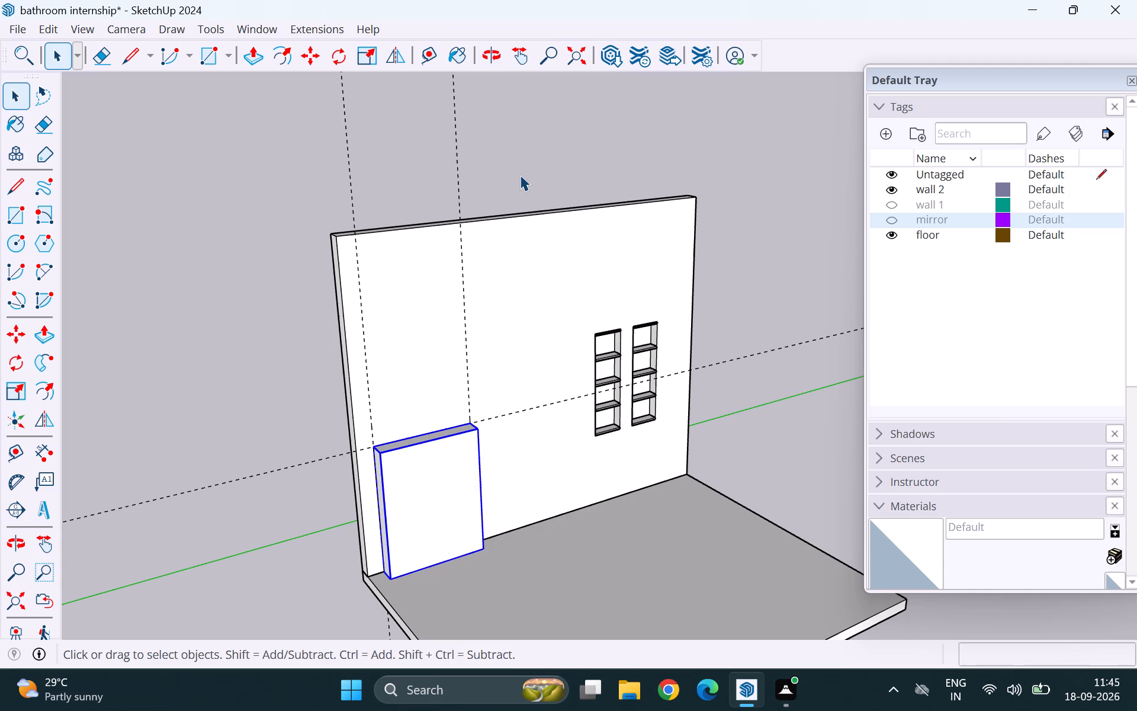
left_click(521, 173)
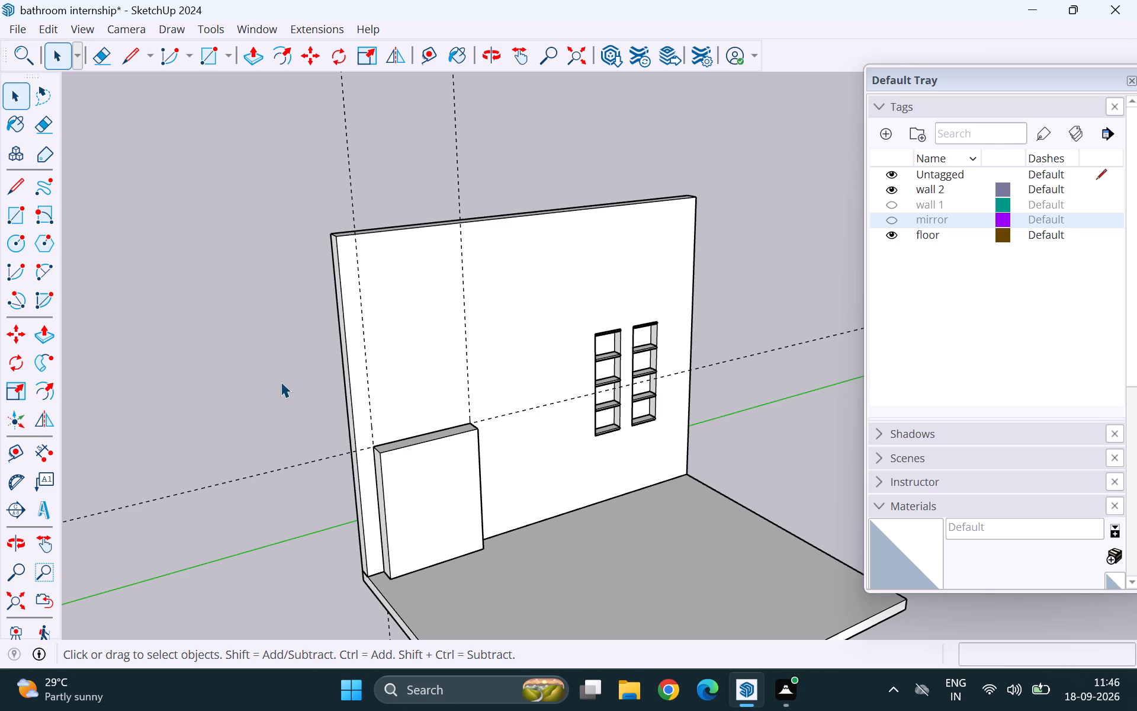
Show the wall 1 and mirror tags and examine the low block within the full room.
scroll(179, 365, "down", 11)
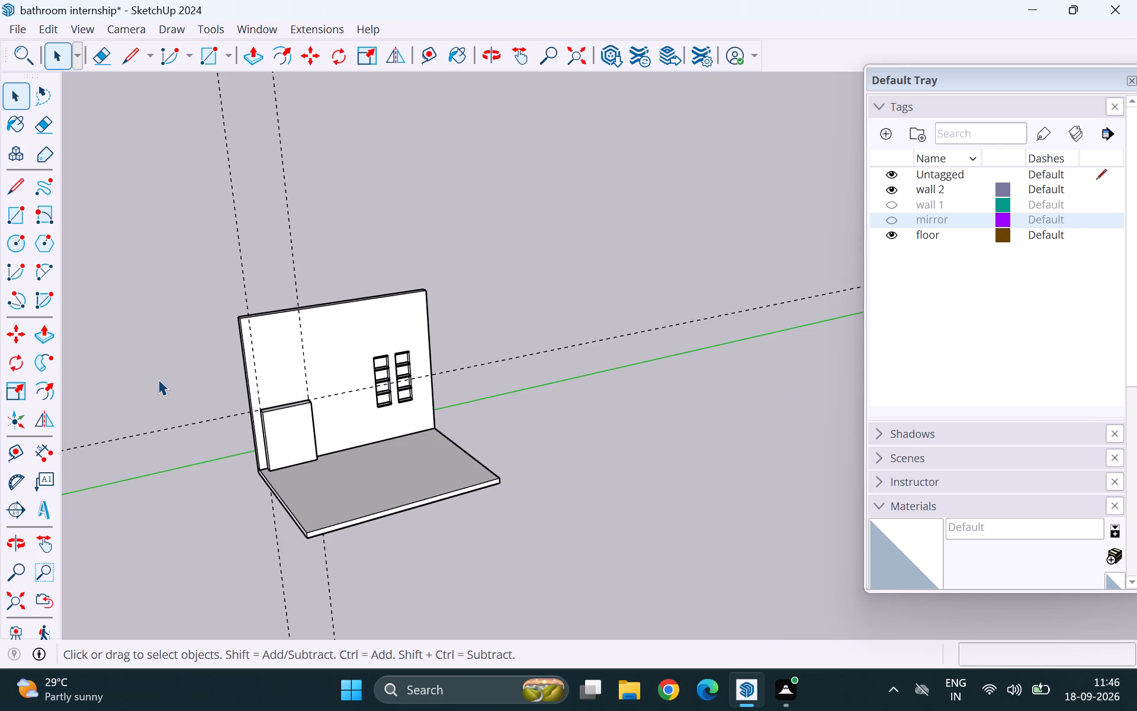
scroll(162, 392, "down", 4)
middle_click_drag(476, 393, 680, 461)
scroll(680, 462, "up", 1)
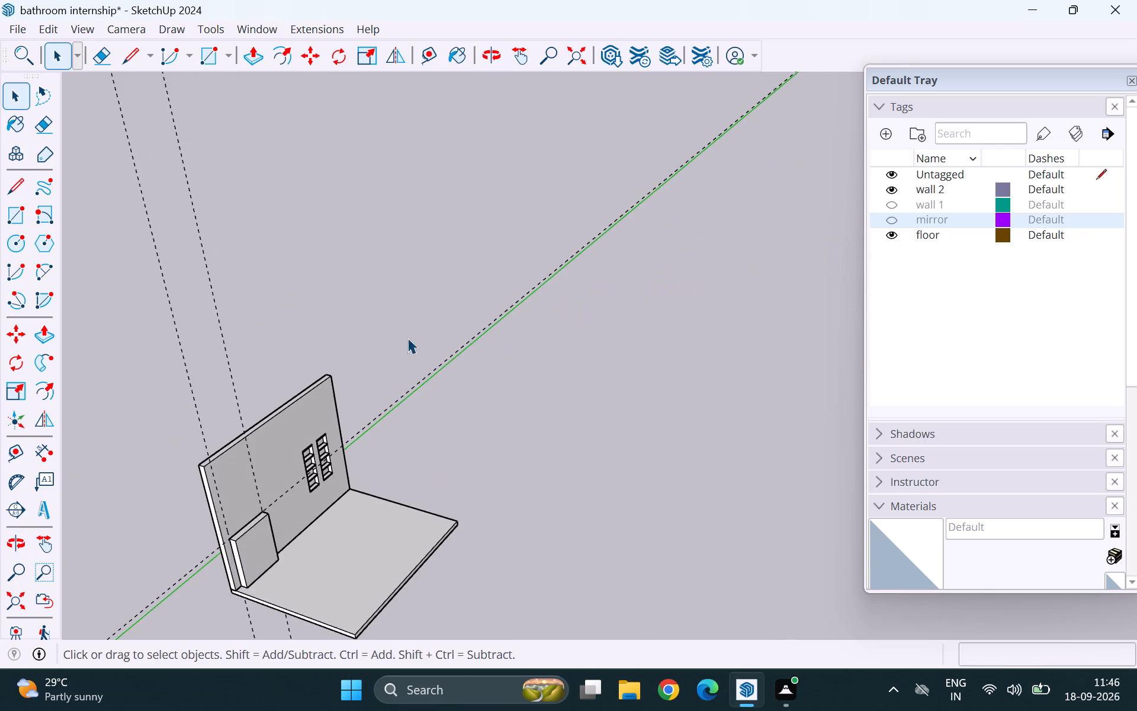
scroll(396, 283, "down", 2)
middle_click_drag(362, 537, 579, 483)
scroll(431, 271, "down", 3)
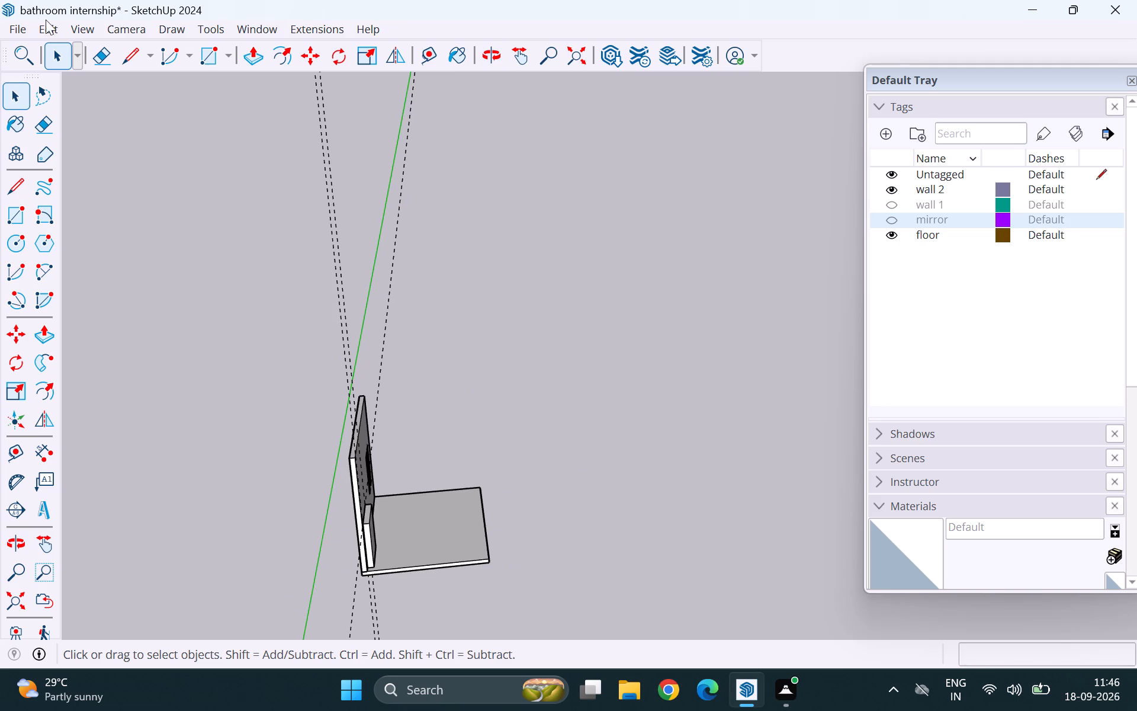
left_click(889, 200)
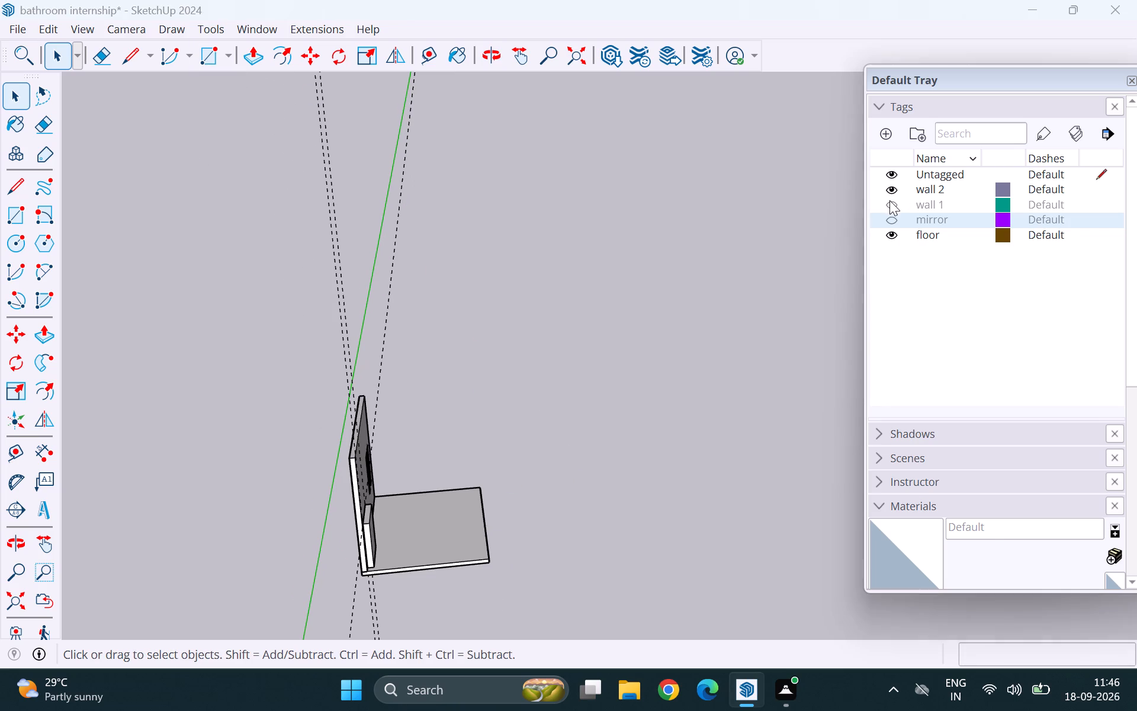
left_click(892, 215)
scroll(579, 248, "down", 3)
middle_click_drag(529, 452, 343, 433)
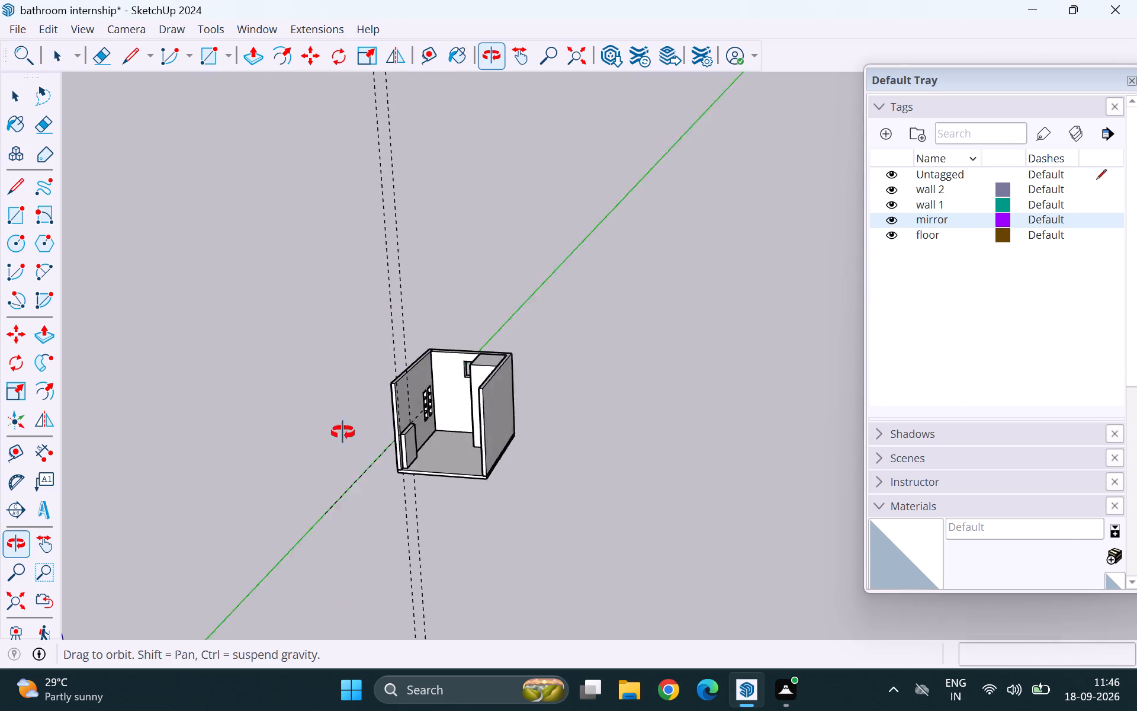
middle_click_drag(343, 433, 282, 428)
scroll(465, 412, "up", 11)
scroll(389, 398, "up", 6)
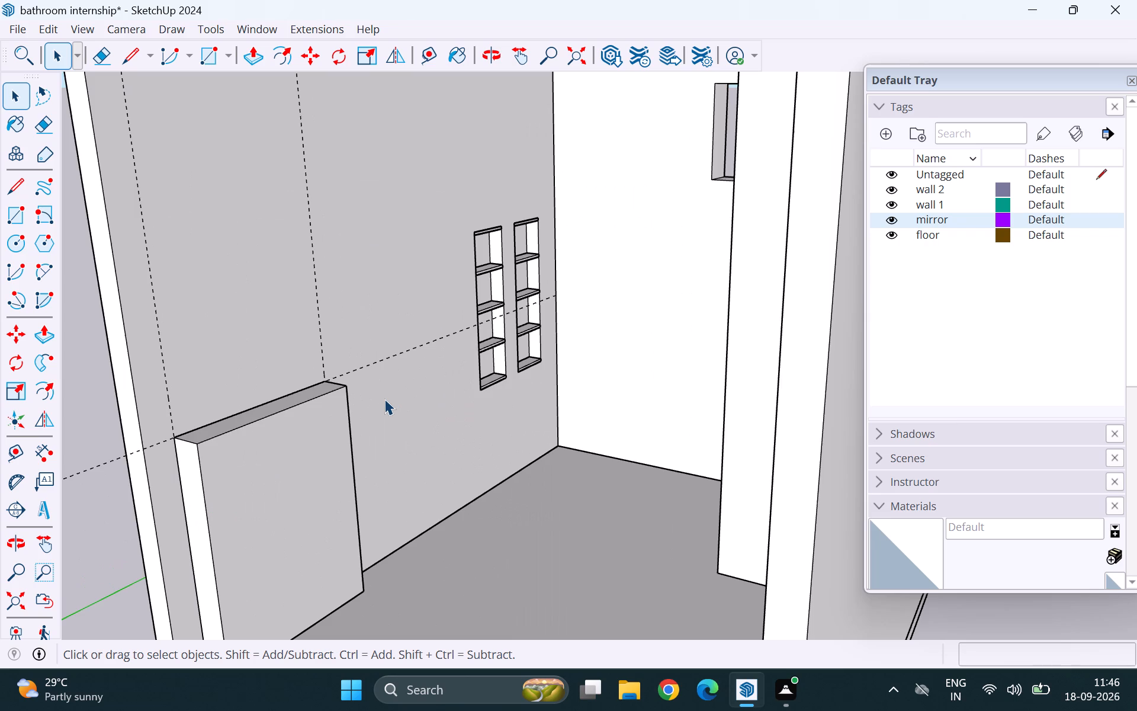
scroll(394, 395, "down", 5)
middle_click_drag(434, 435, 336, 463)
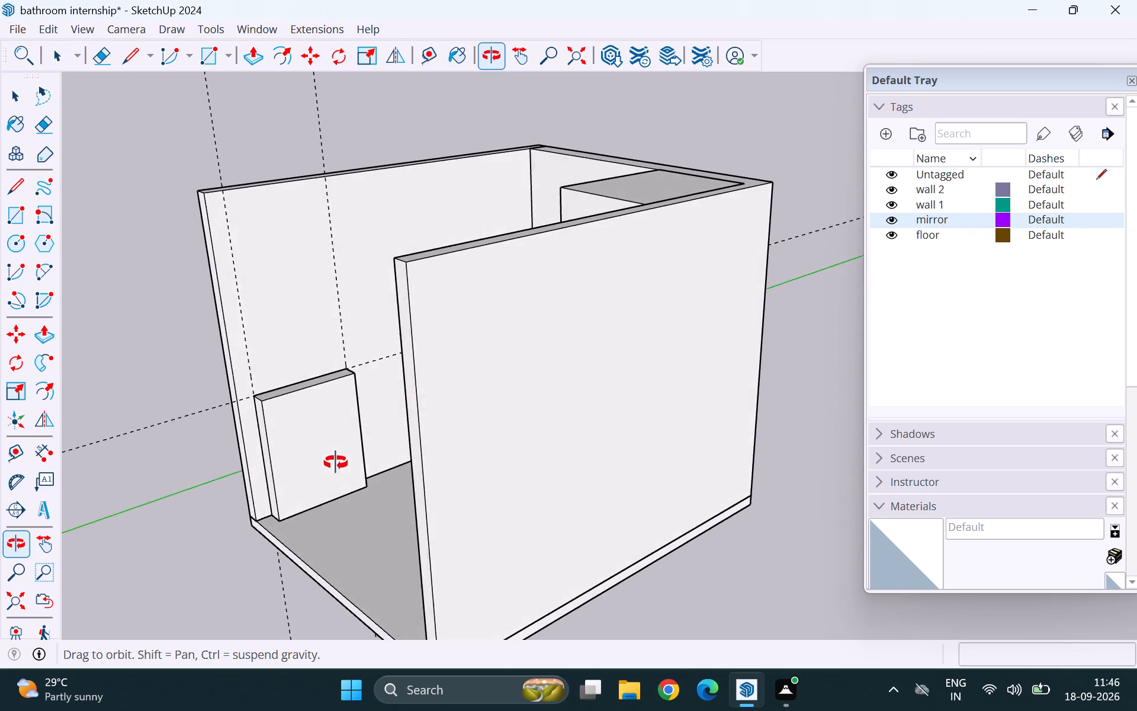
middle_click_drag(336, 463, 343, 460)
scroll(343, 451, "up", 6)
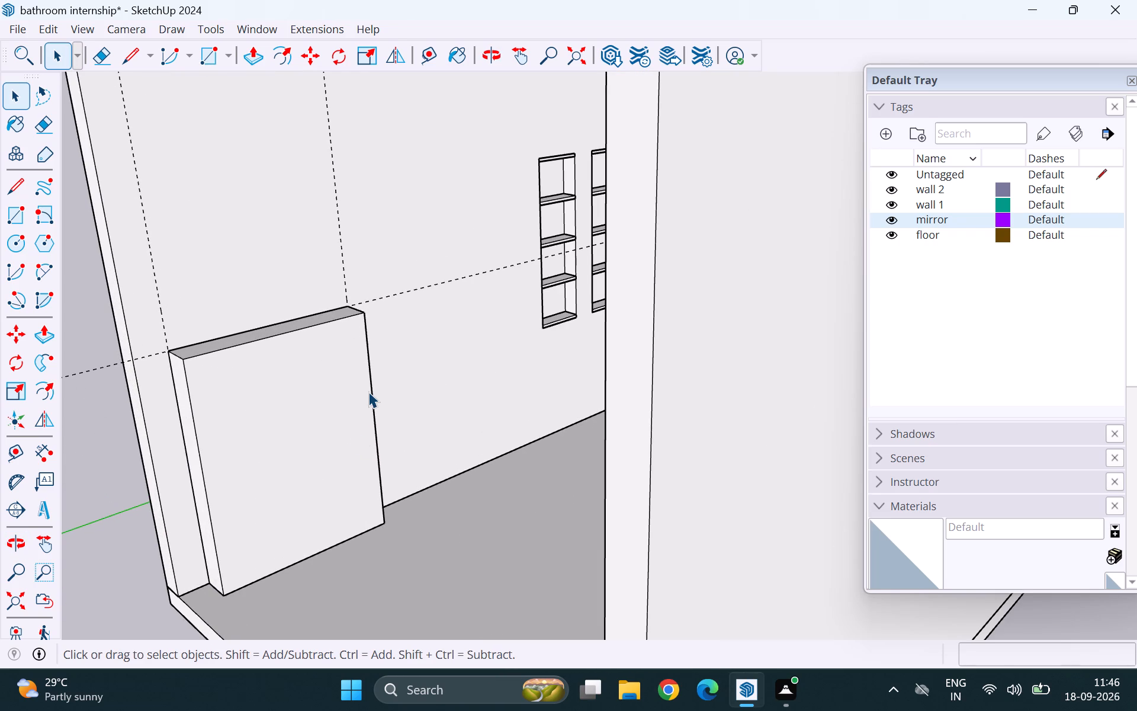
scroll(414, 398, "down", 6)
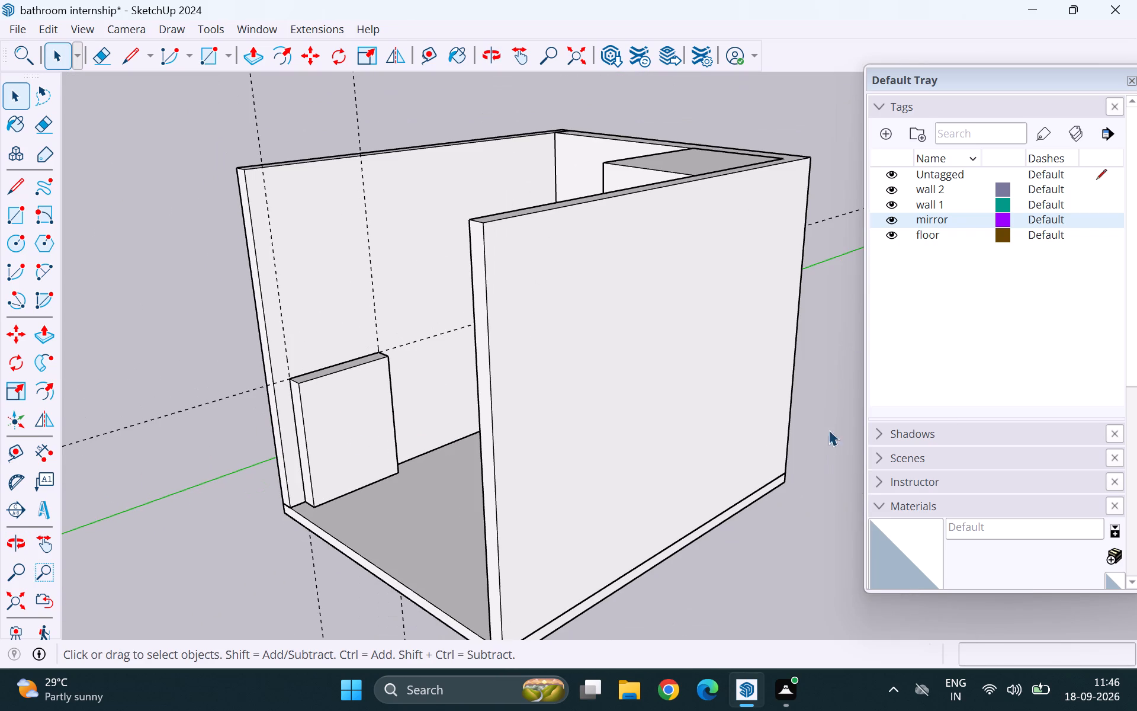
Hide the wall 1 and mirror tags.
left_click(893, 201)
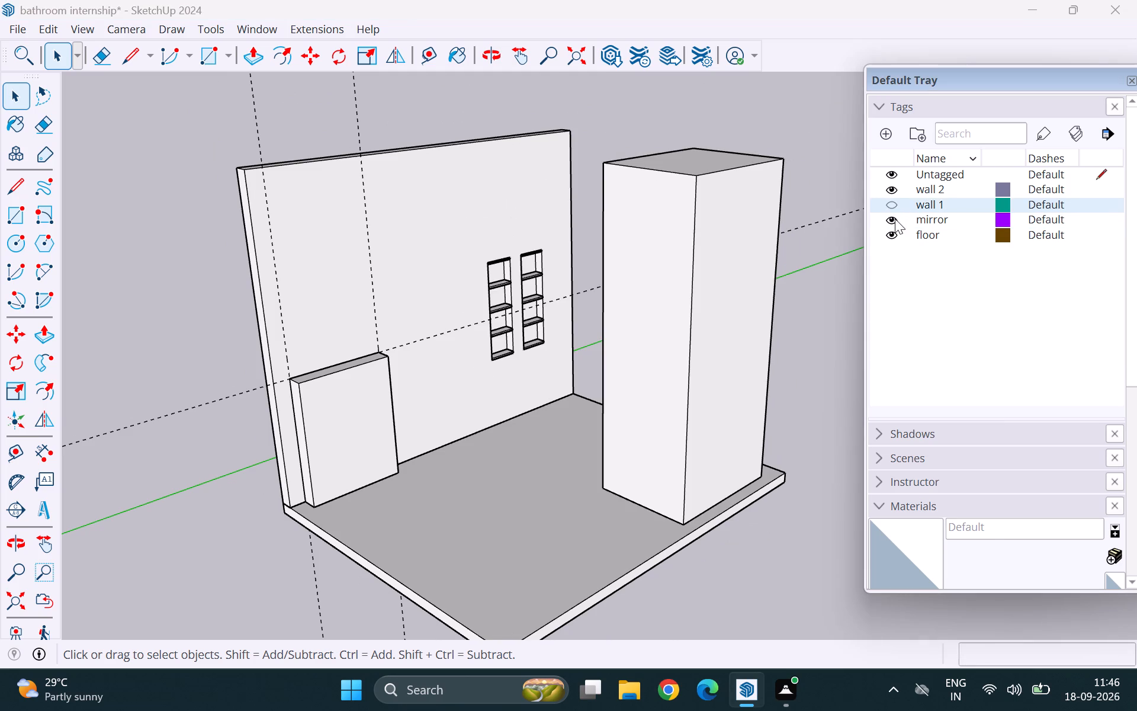
left_click(895, 219)
Inside the low block's group, Push/Pull the side face nearest the shelf niches outward by 1'.
middle_click_drag(686, 344, 262, 375)
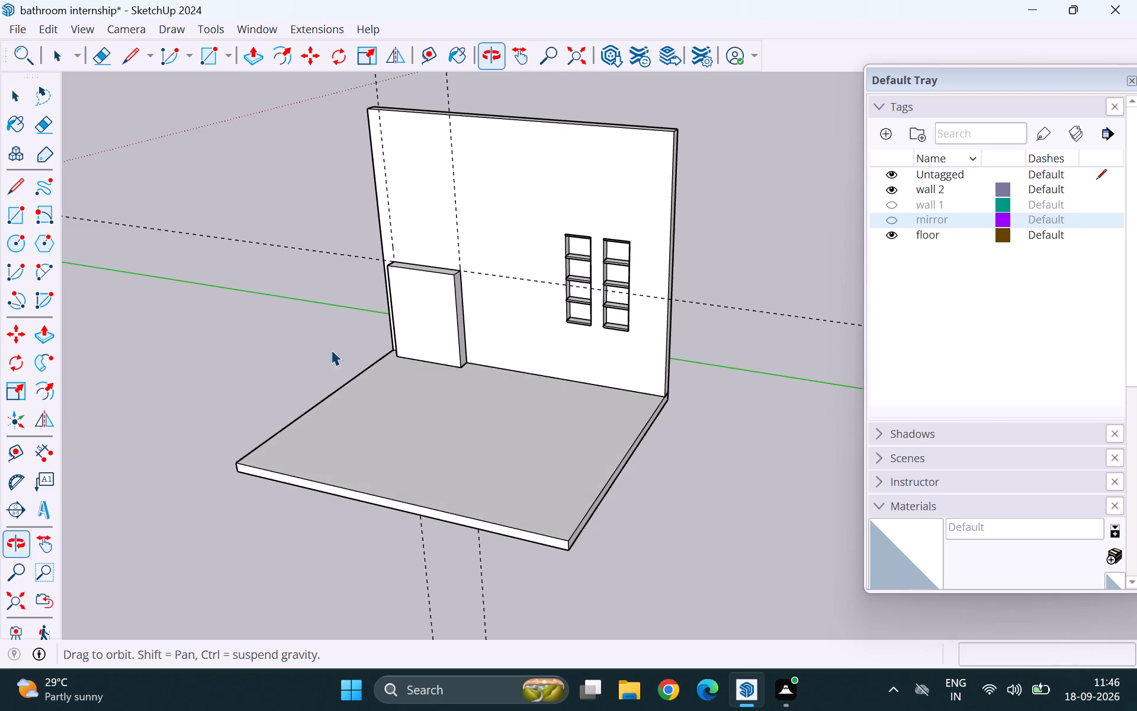
middle_click_drag(564, 336, 481, 342)
scroll(499, 289, "up", 5)
double_click(468, 294)
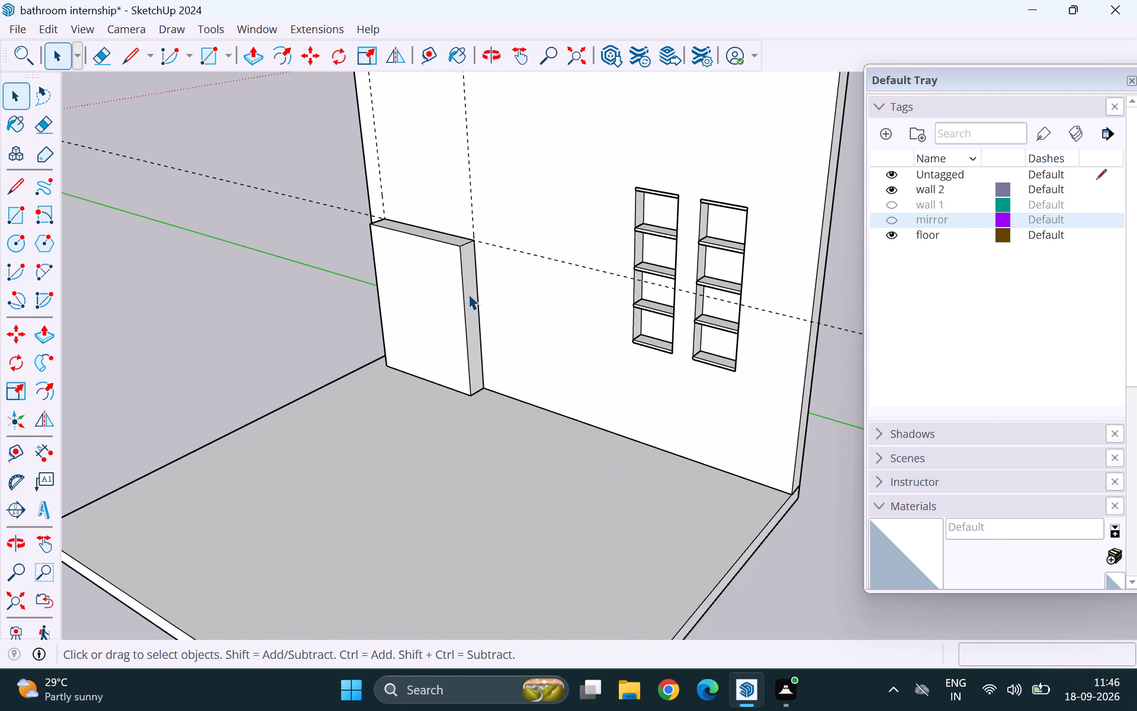
left_click(468, 294)
left_click(468, 294)
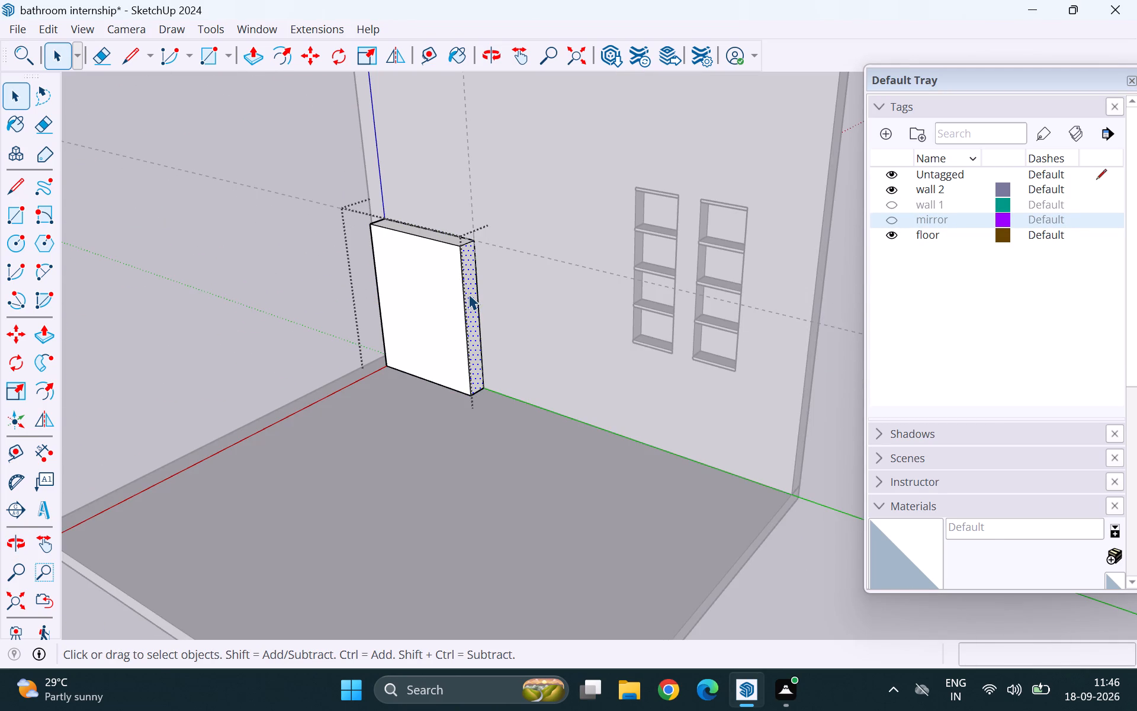
key("p")
left_click(468, 294)
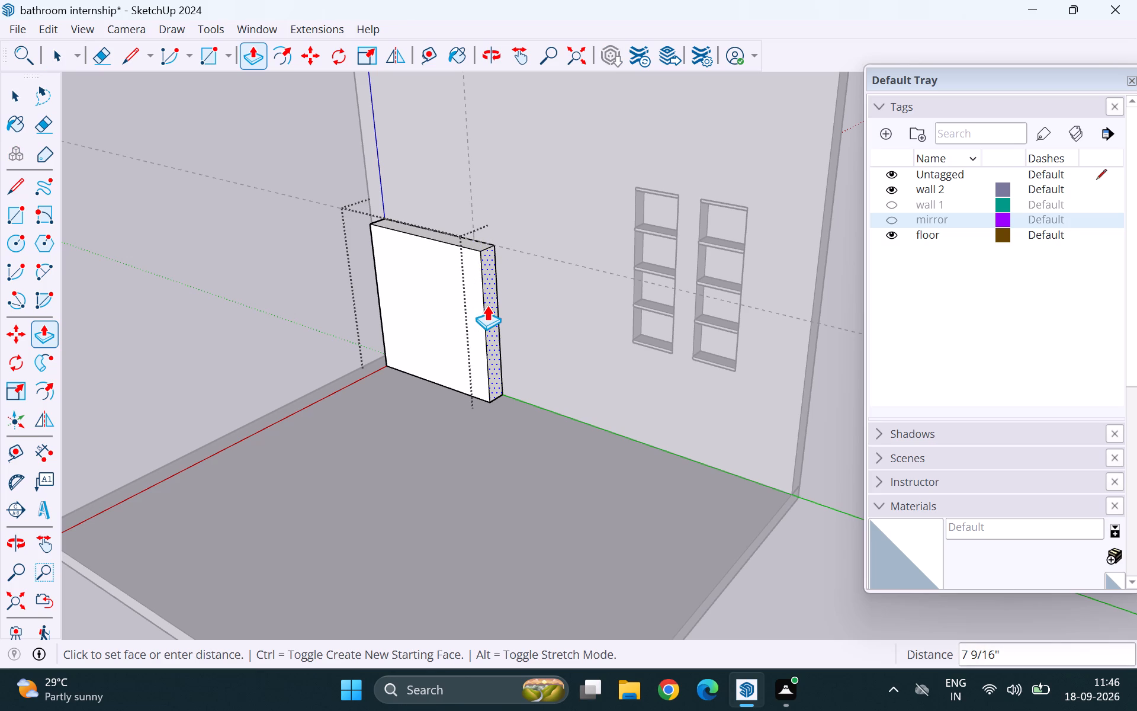
type("1'")
key("Return")
key("space")
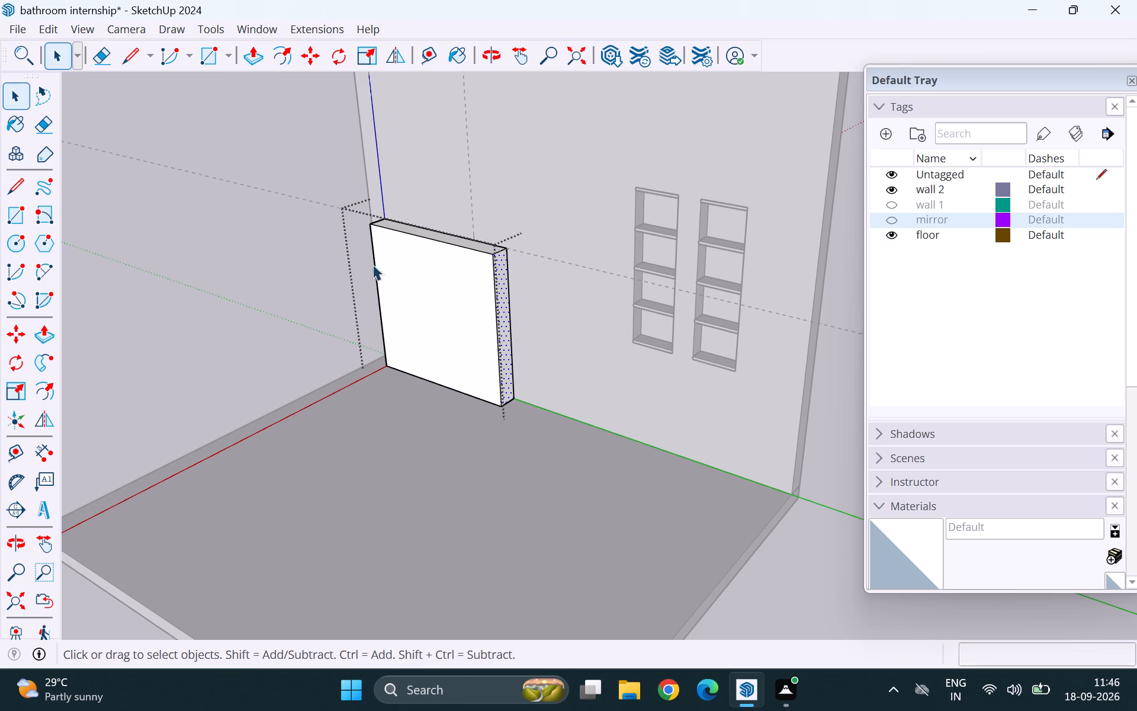
left_click(309, 260)
Erase the vertical guide on wall 2 that runs above the middle of the widened block.
scroll(345, 307, "down", 5)
middle_click_drag(346, 369, 519, 338)
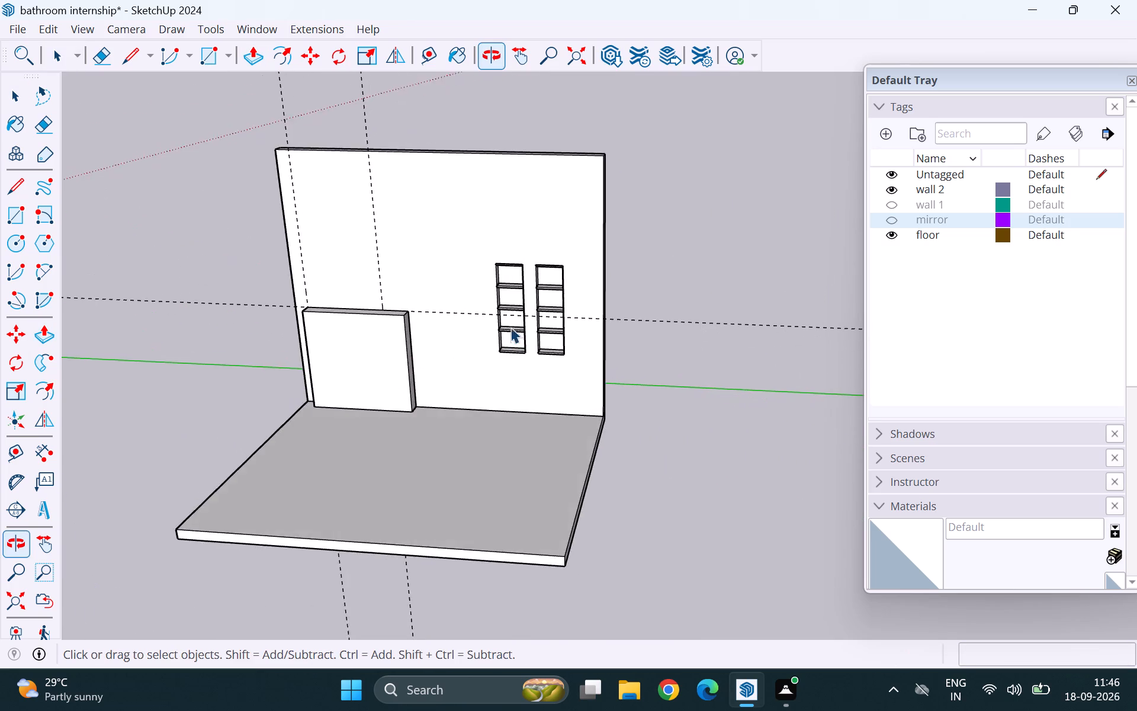
scroll(451, 305, "up", 3)
key("e")
left_click_drag(339, 242, 363, 241)
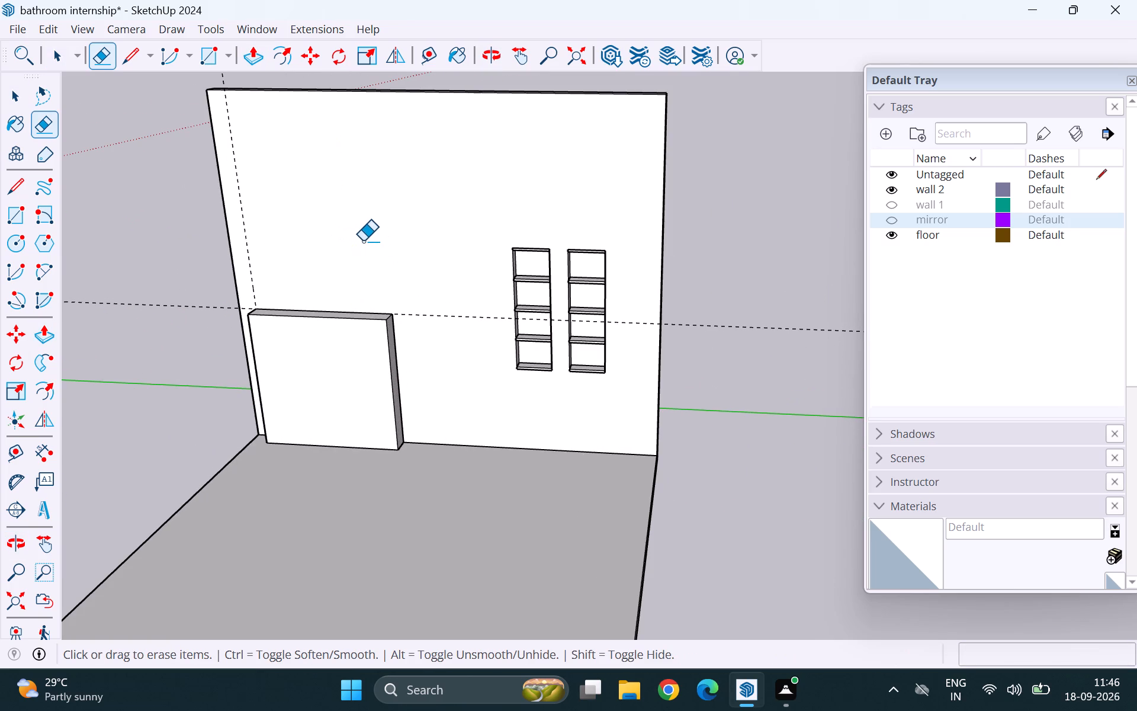
key("space")
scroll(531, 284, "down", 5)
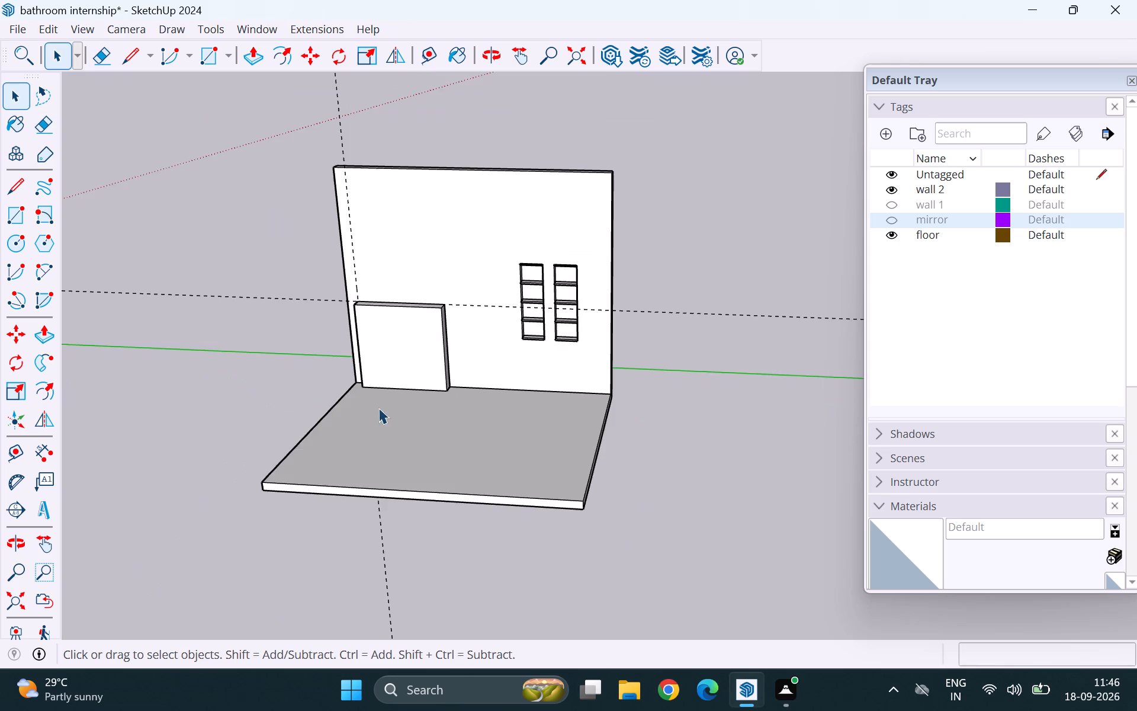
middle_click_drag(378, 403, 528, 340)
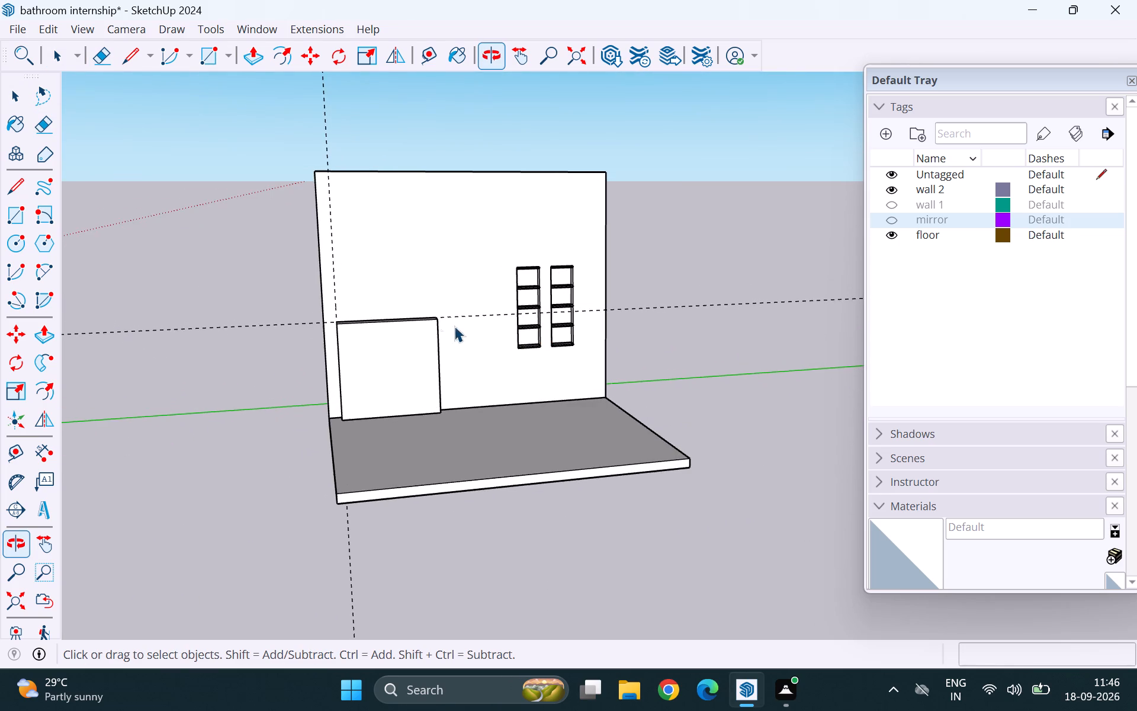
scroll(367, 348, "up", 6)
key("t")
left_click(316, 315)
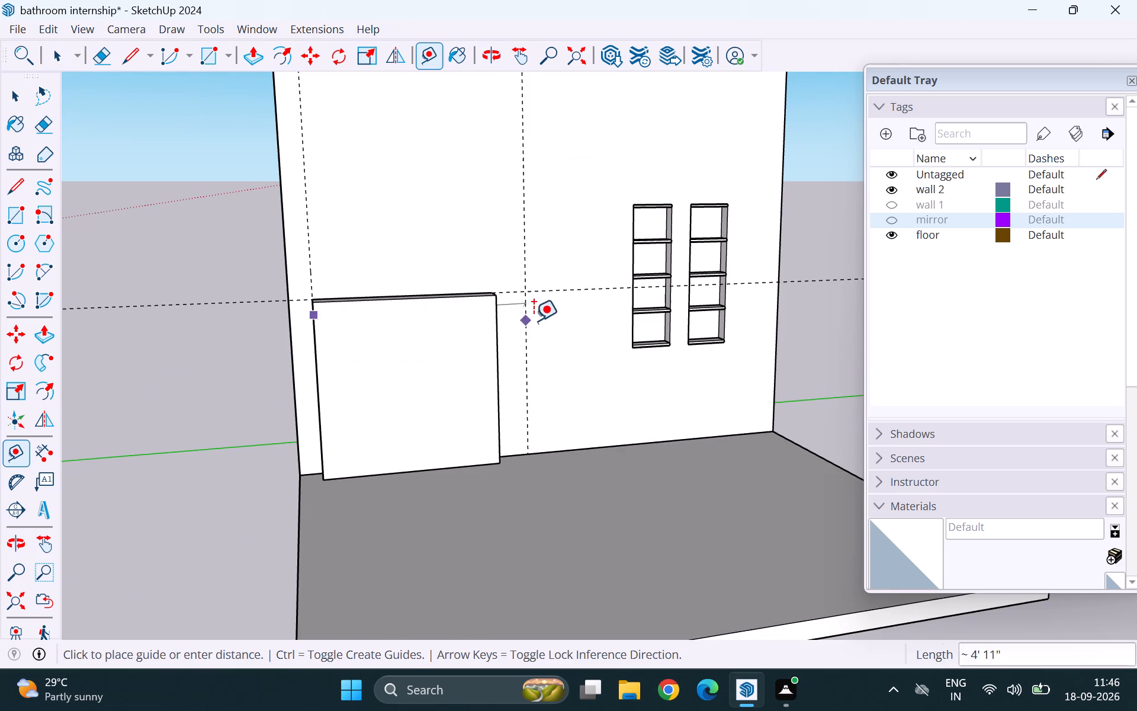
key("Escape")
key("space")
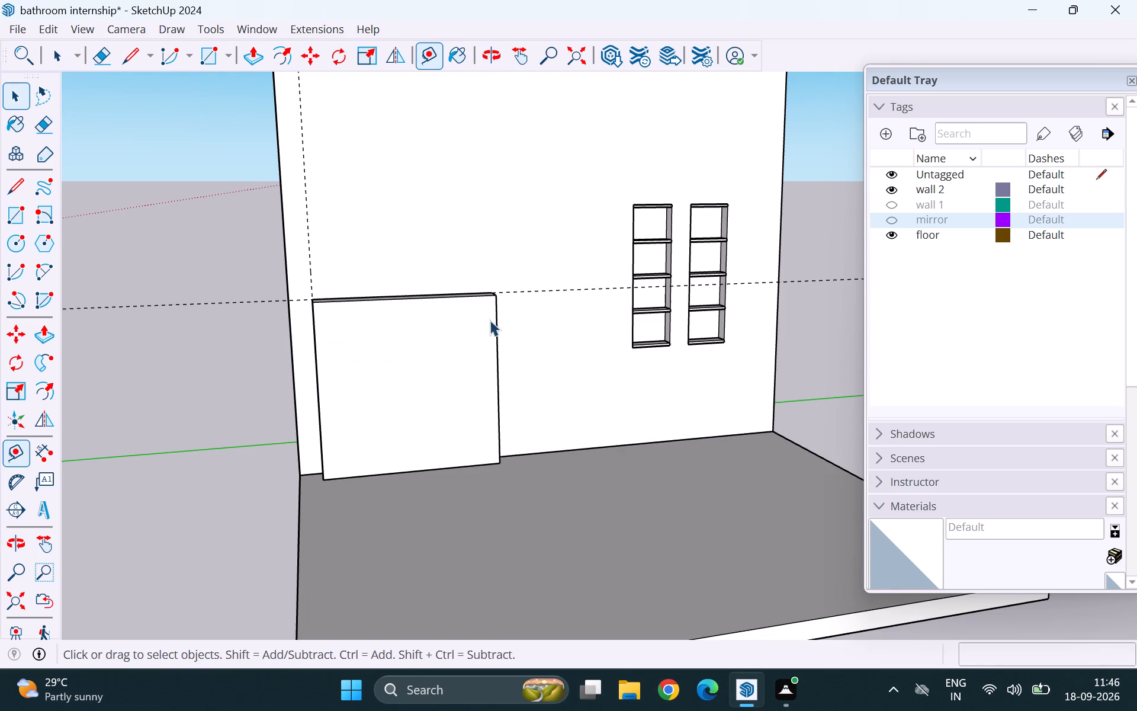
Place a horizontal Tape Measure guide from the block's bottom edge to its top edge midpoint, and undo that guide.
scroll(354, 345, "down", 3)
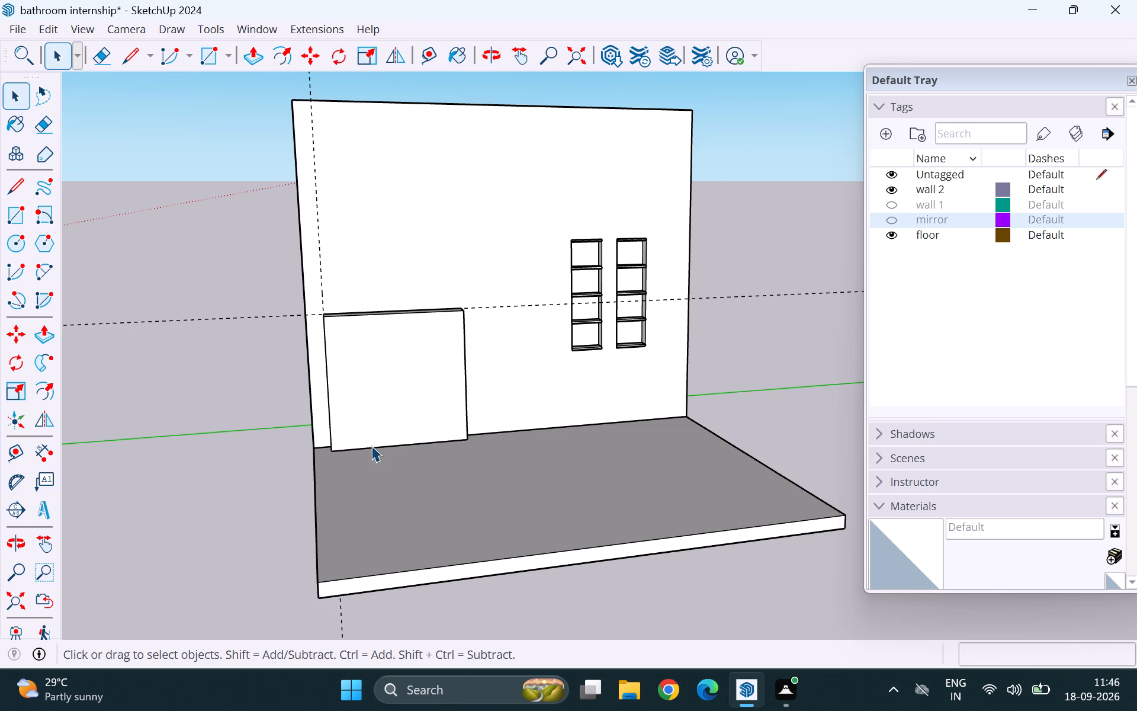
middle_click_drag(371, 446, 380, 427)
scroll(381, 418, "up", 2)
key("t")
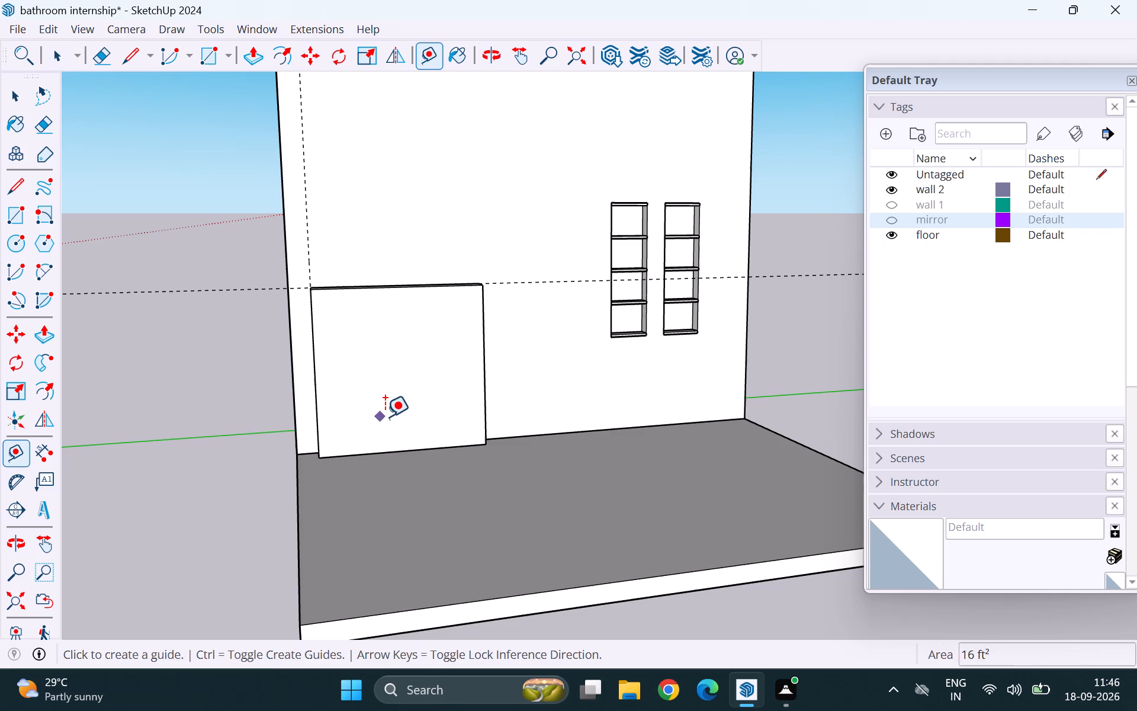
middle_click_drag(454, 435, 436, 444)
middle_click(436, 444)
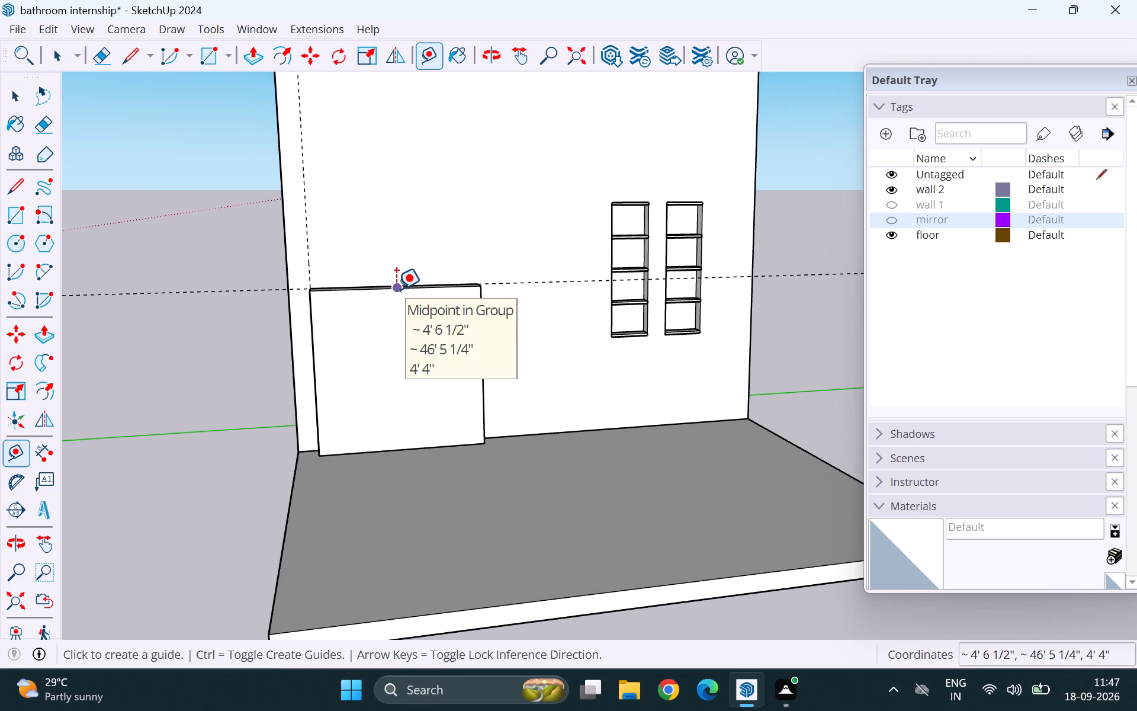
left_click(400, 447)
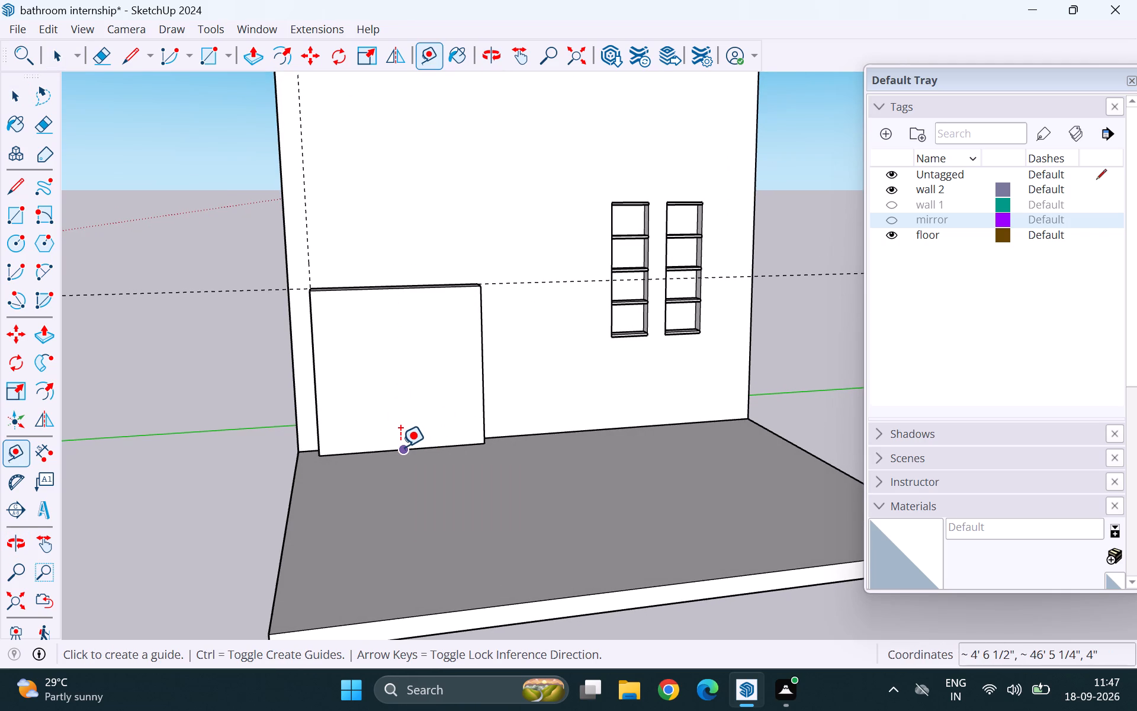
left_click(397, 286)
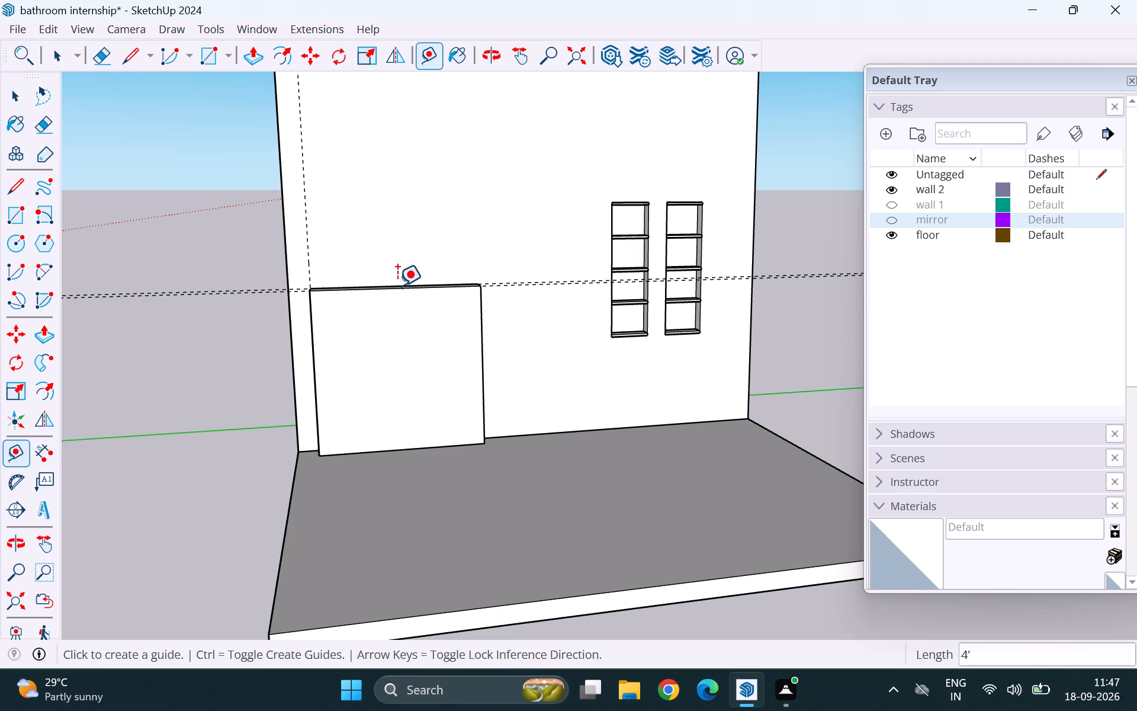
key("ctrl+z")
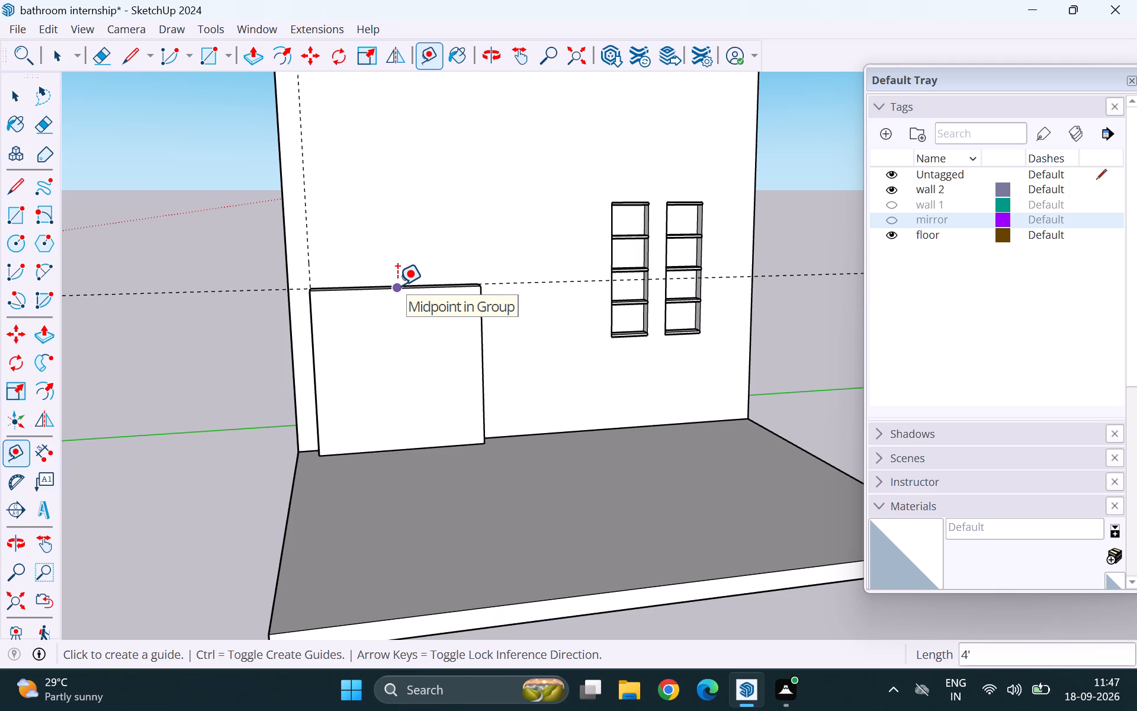
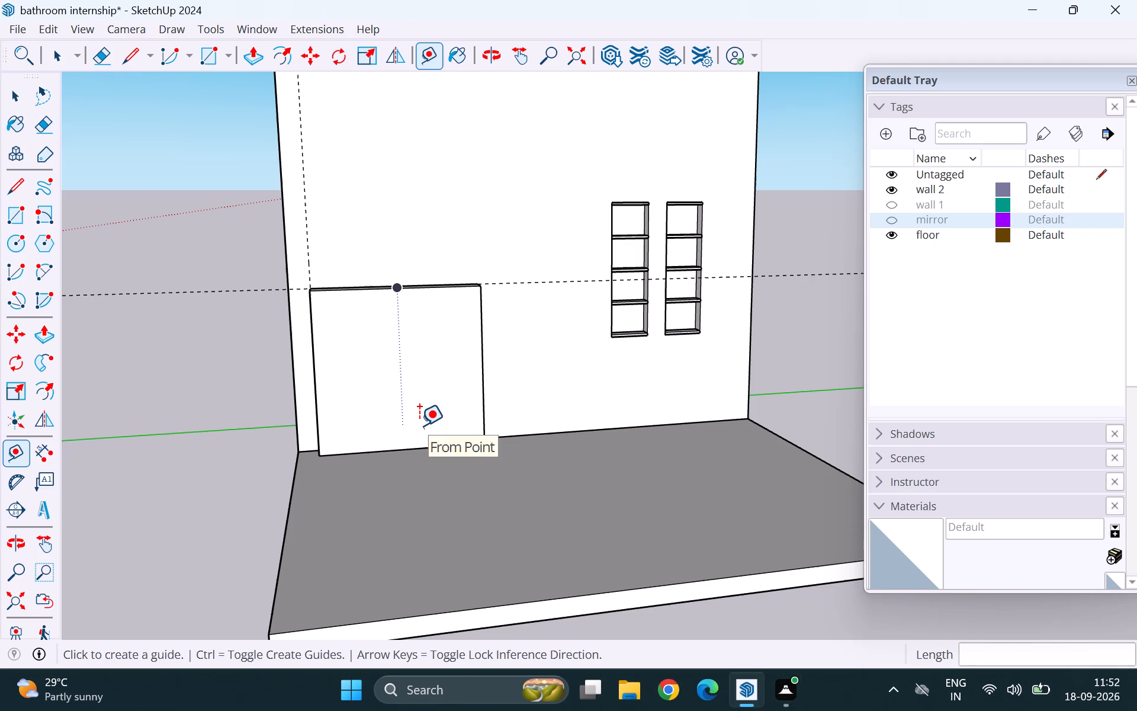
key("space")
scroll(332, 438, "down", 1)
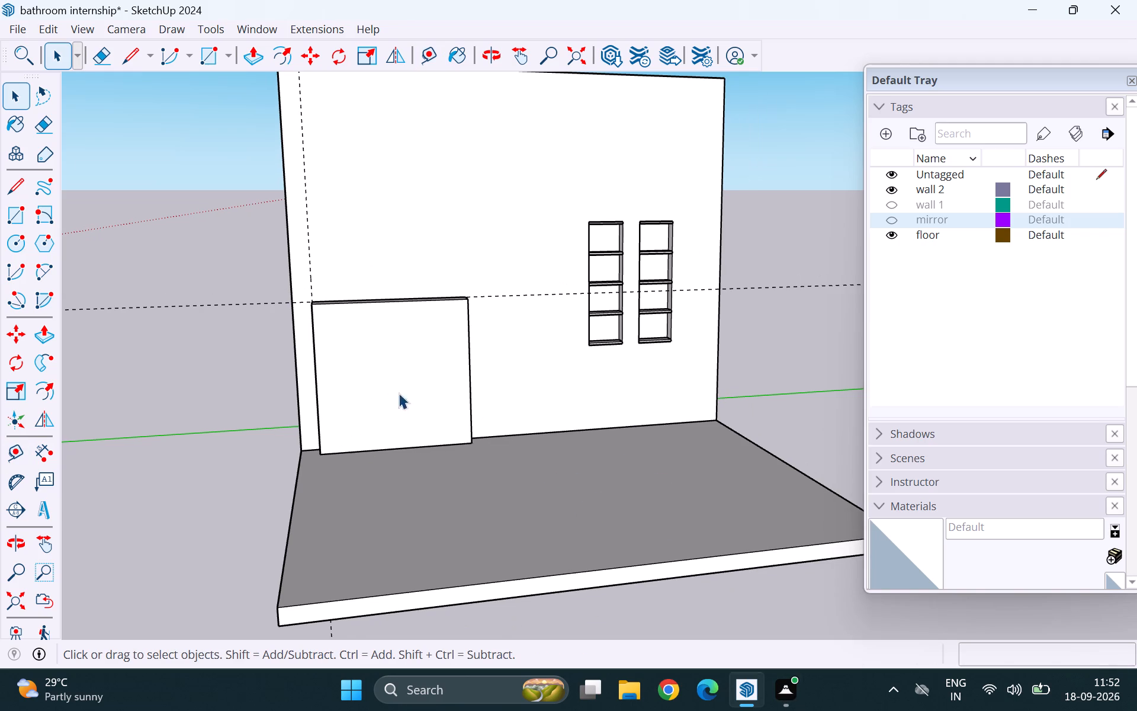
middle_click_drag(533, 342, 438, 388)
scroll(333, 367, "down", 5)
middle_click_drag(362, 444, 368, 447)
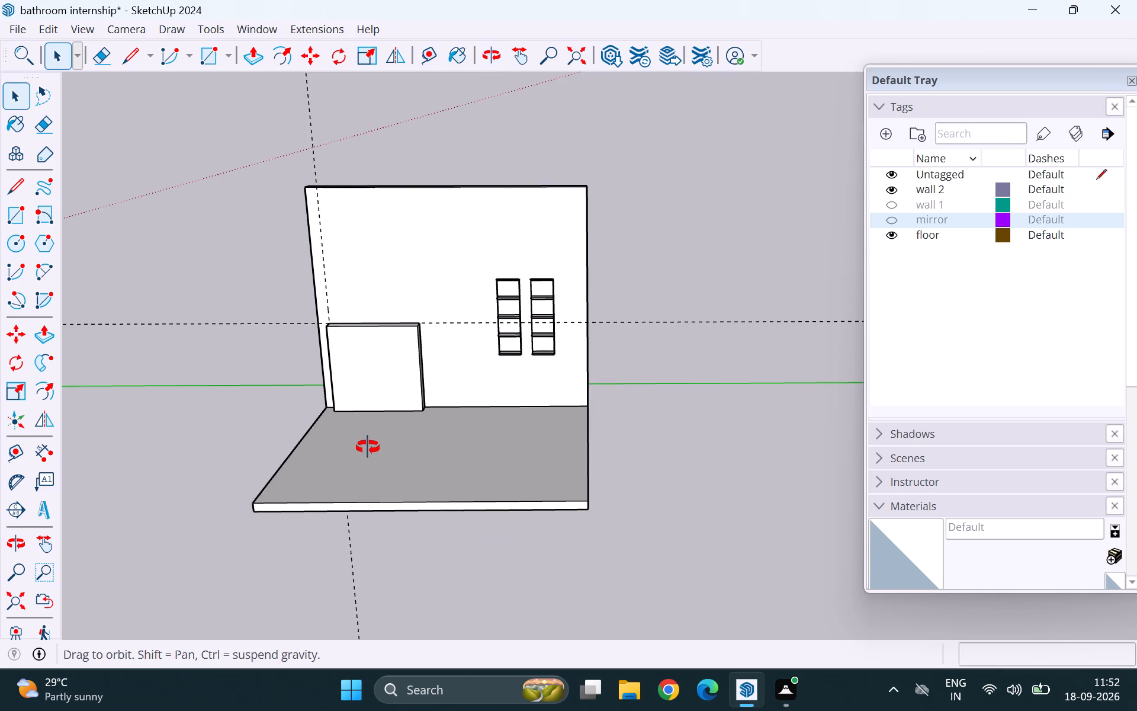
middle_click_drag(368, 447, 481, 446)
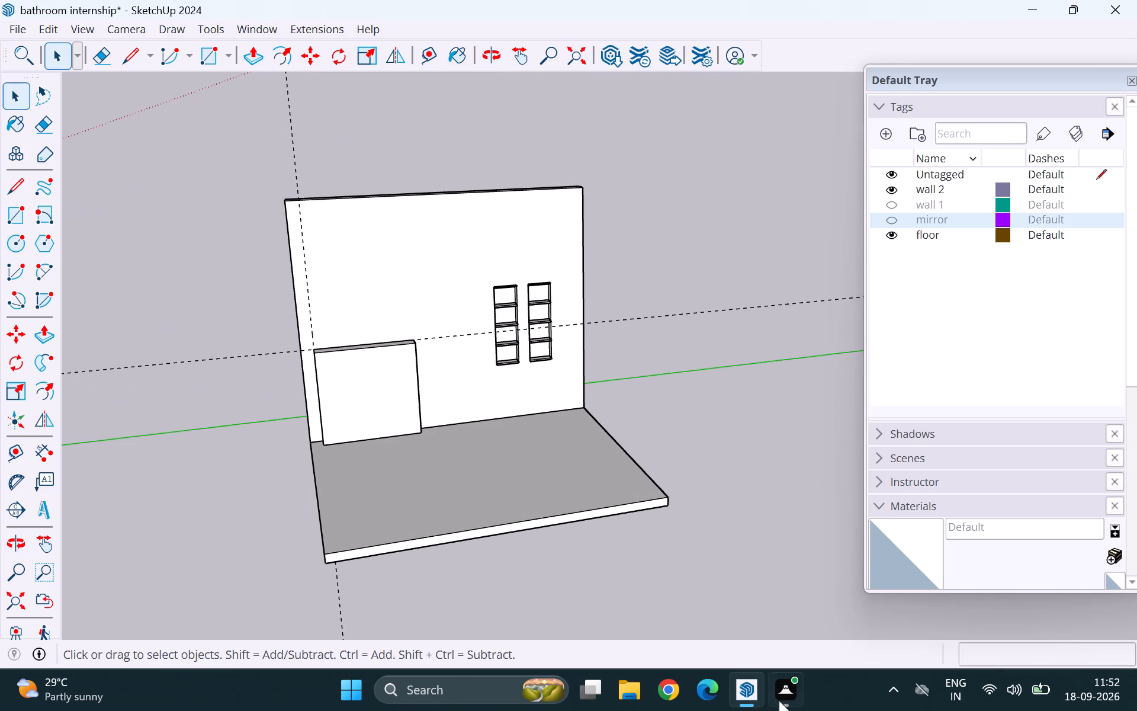
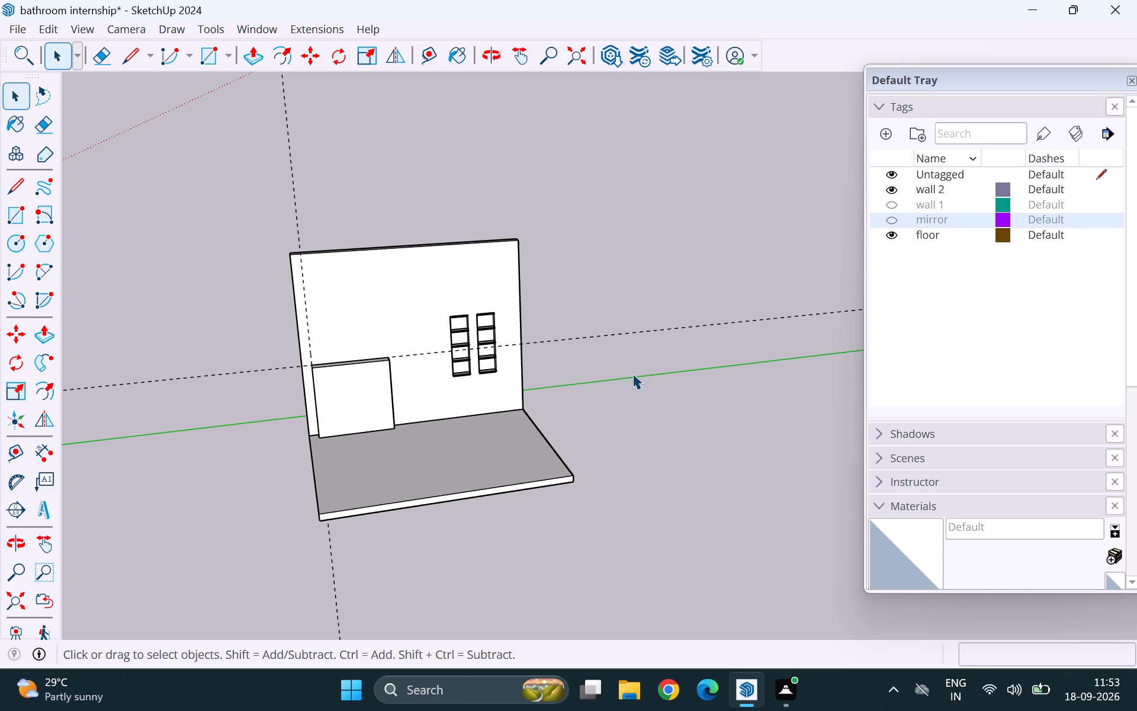
Examine the low block and the two columns of shelf niches on wall 2 from several angles.
middle_click_drag(632, 373, 359, 382)
scroll(540, 320, "up", 9)
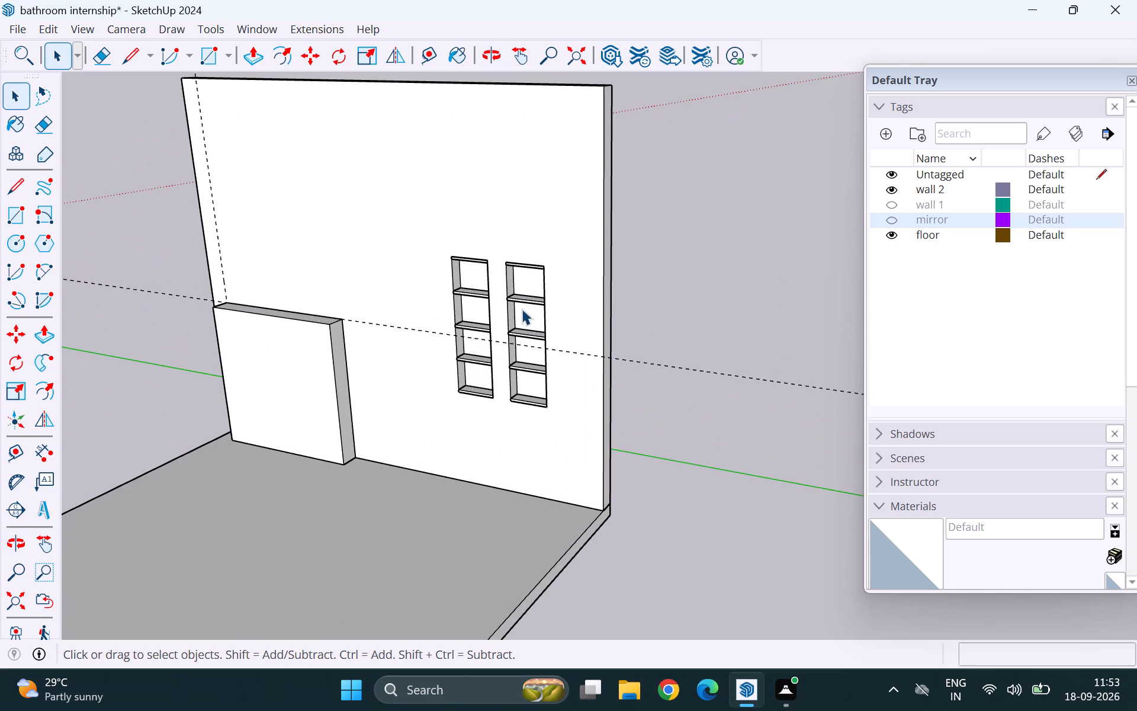
middle_click_drag(551, 395, 469, 377)
scroll(529, 284, "up", 6)
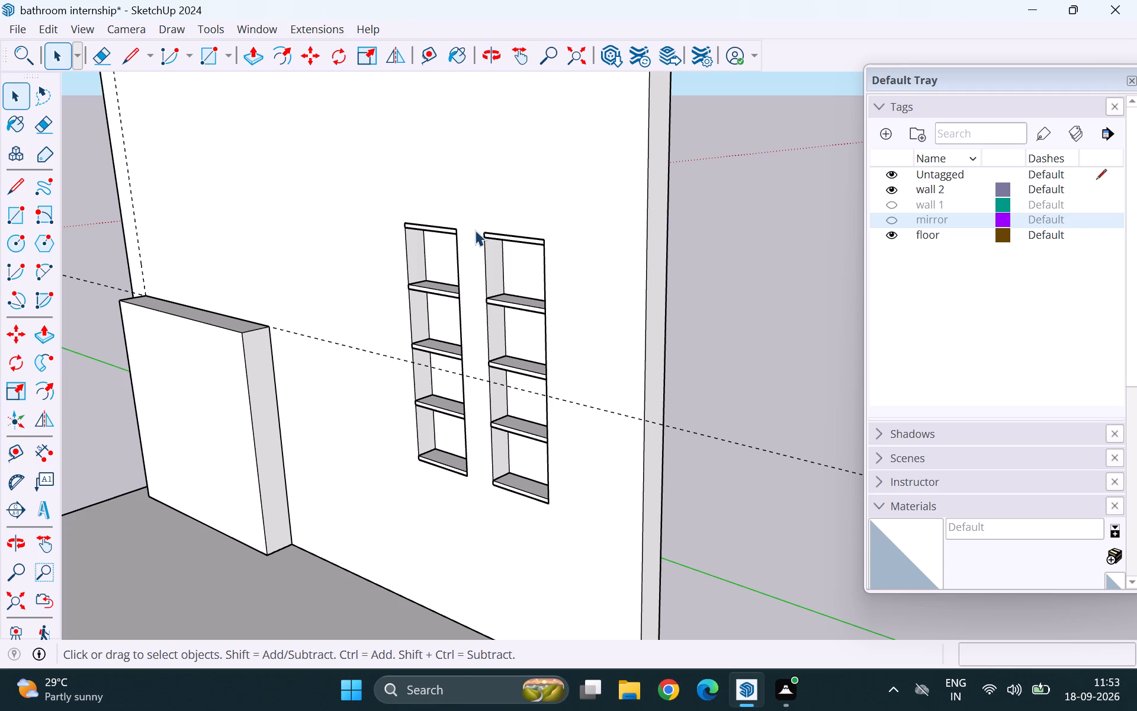
scroll(288, 335, "down", 8)
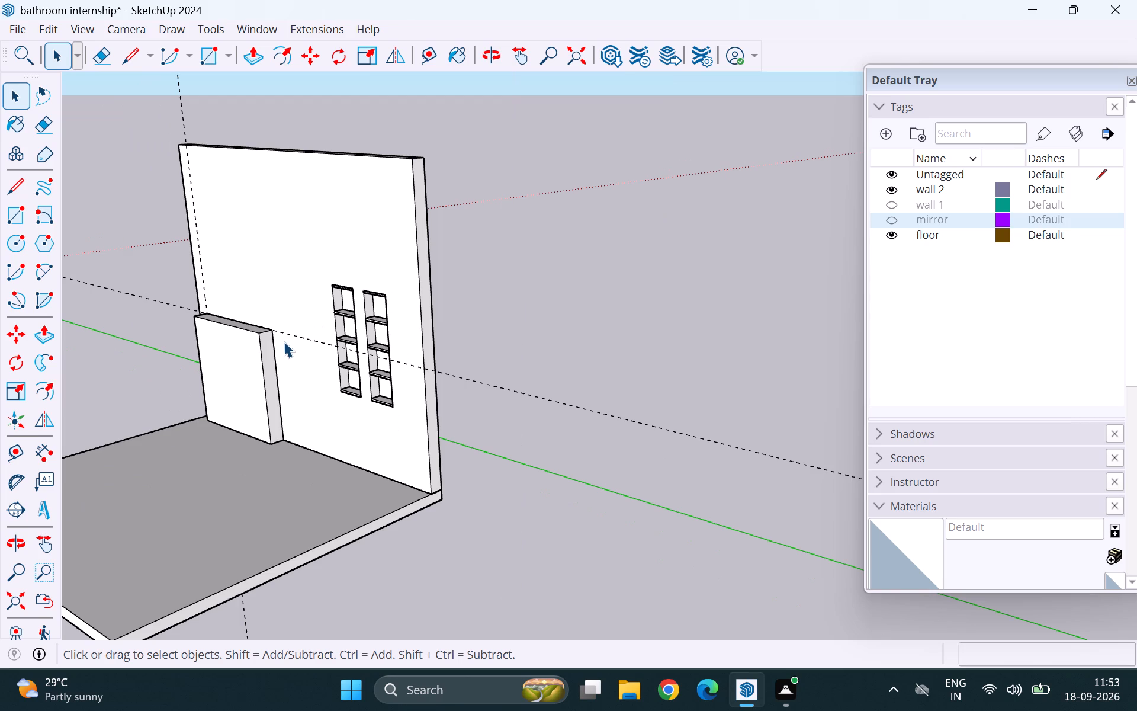
scroll(288, 322, "down", 3)
middle_click_drag(294, 347, 383, 341)
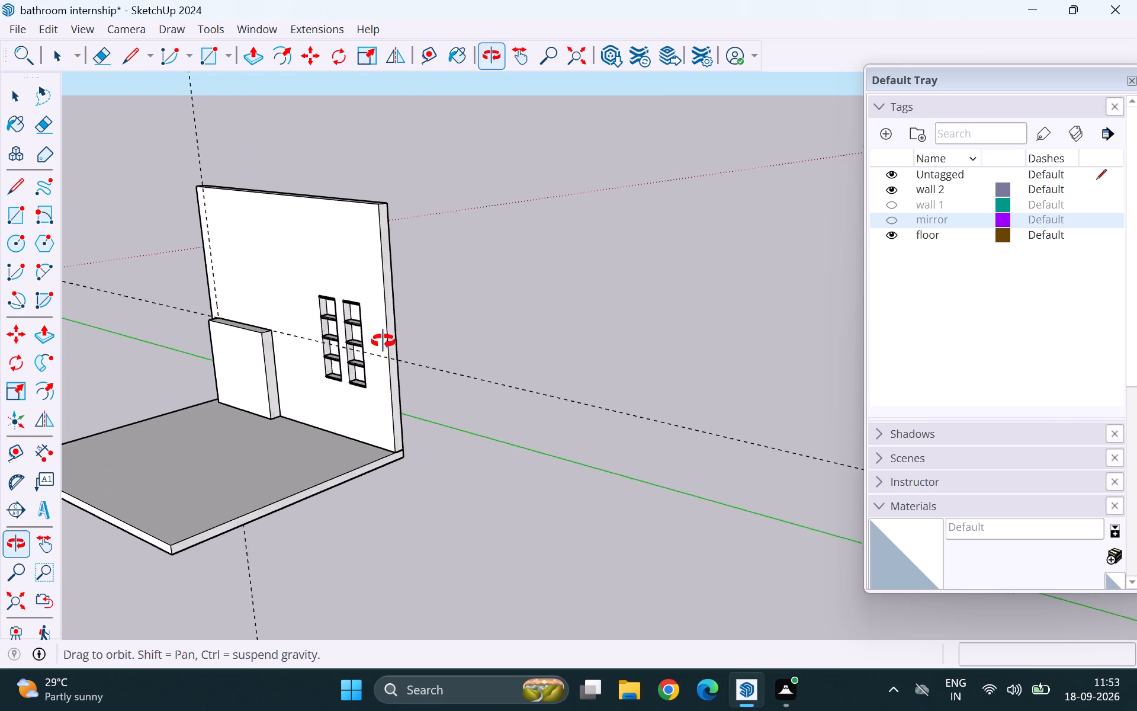
middle_click_drag(383, 341, 444, 328)
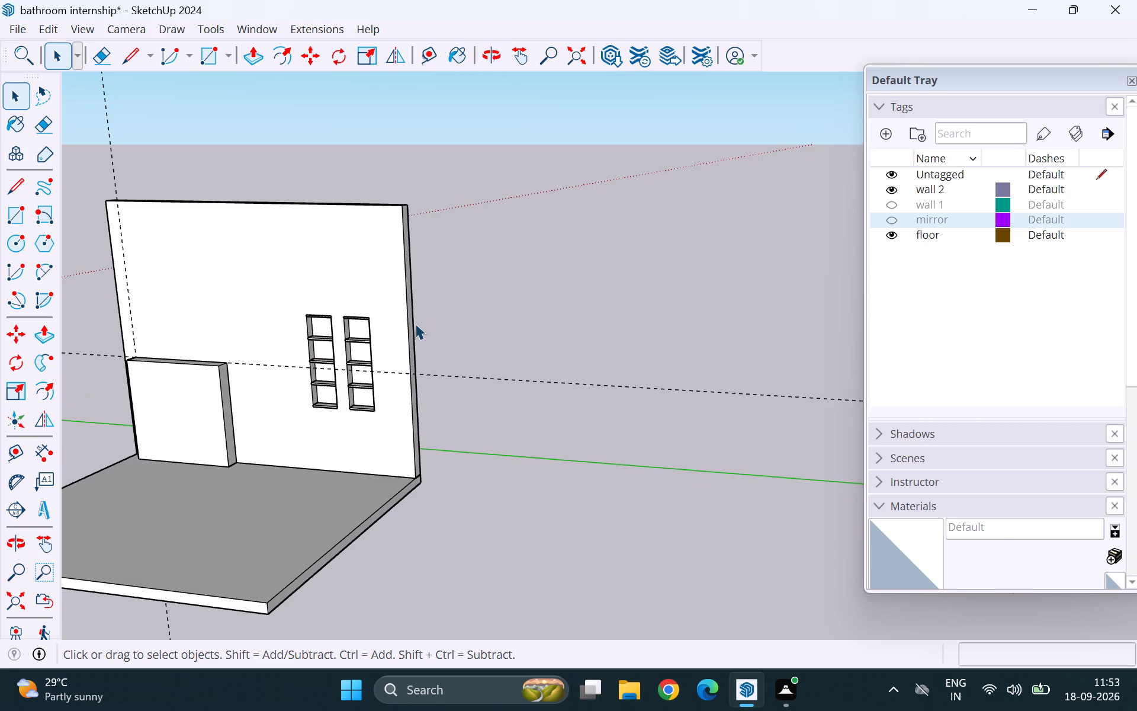
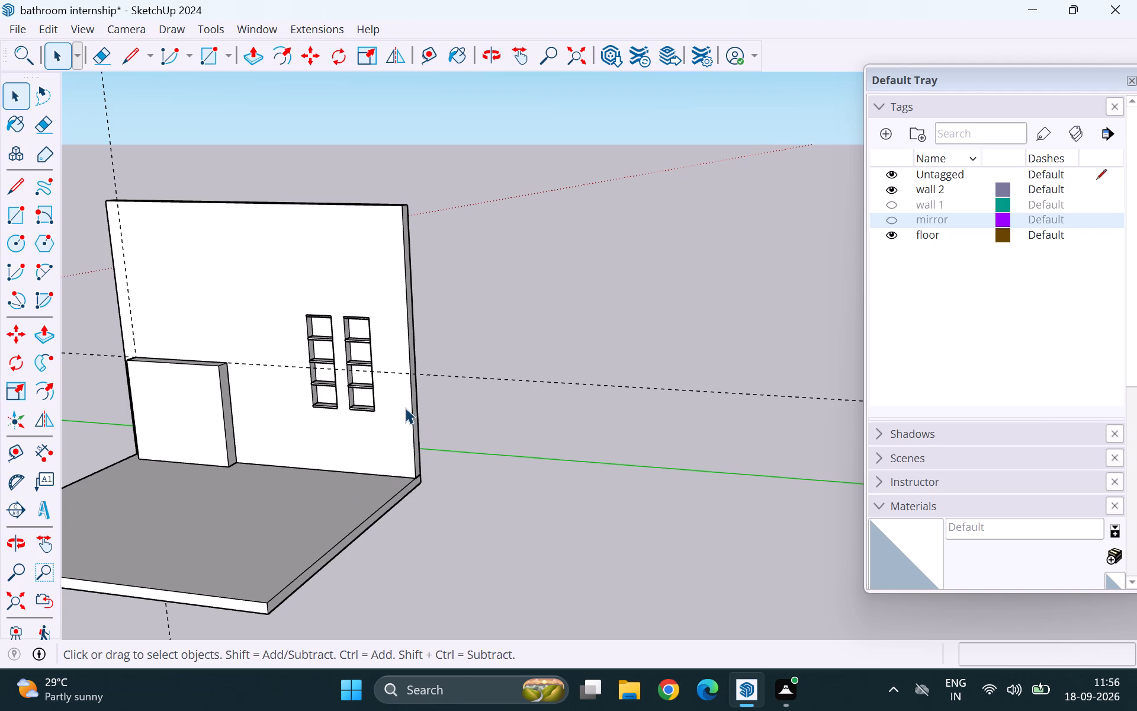
Inspect the low block's front, top and side faces against wall 2, the floor and the nearby shelf niches.
scroll(364, 360, "down", 1)
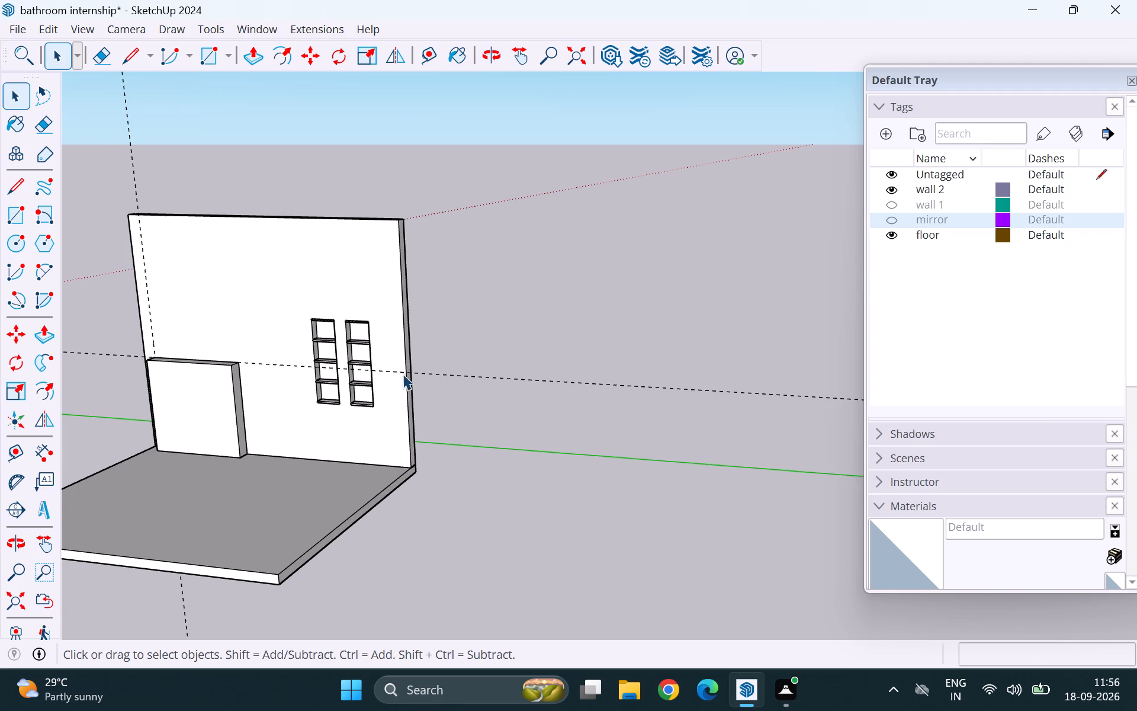
scroll(403, 367, "down", 4)
middle_click_drag(249, 430, 364, 417)
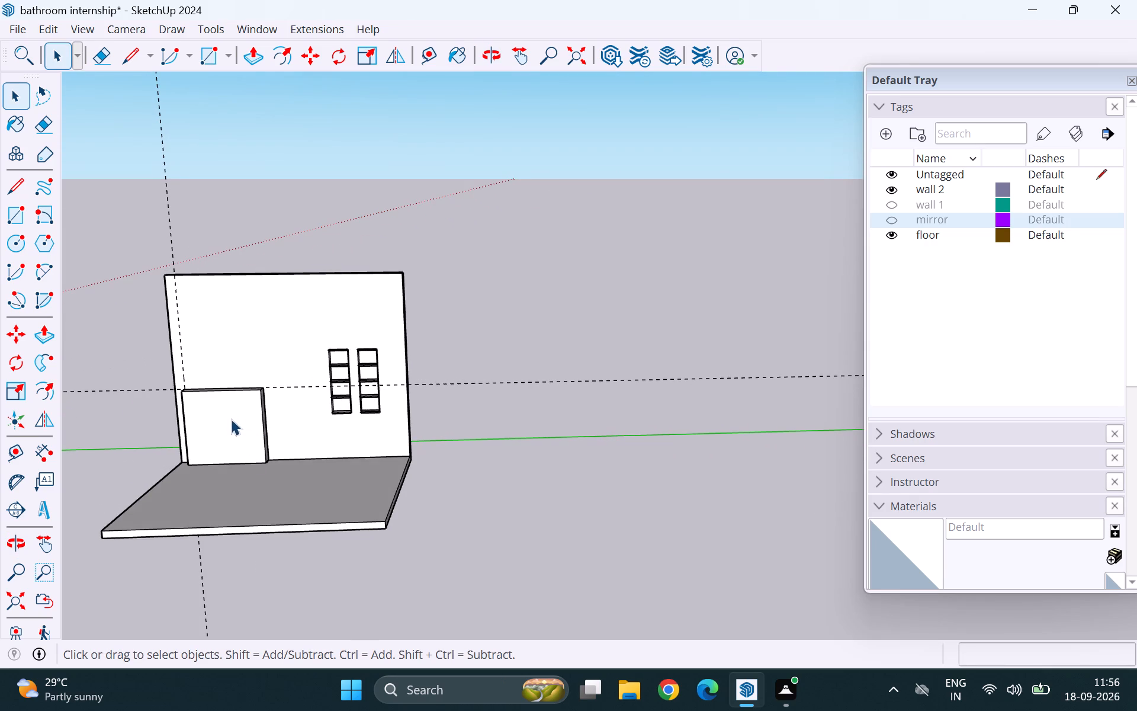
scroll(221, 424, "up", 11)
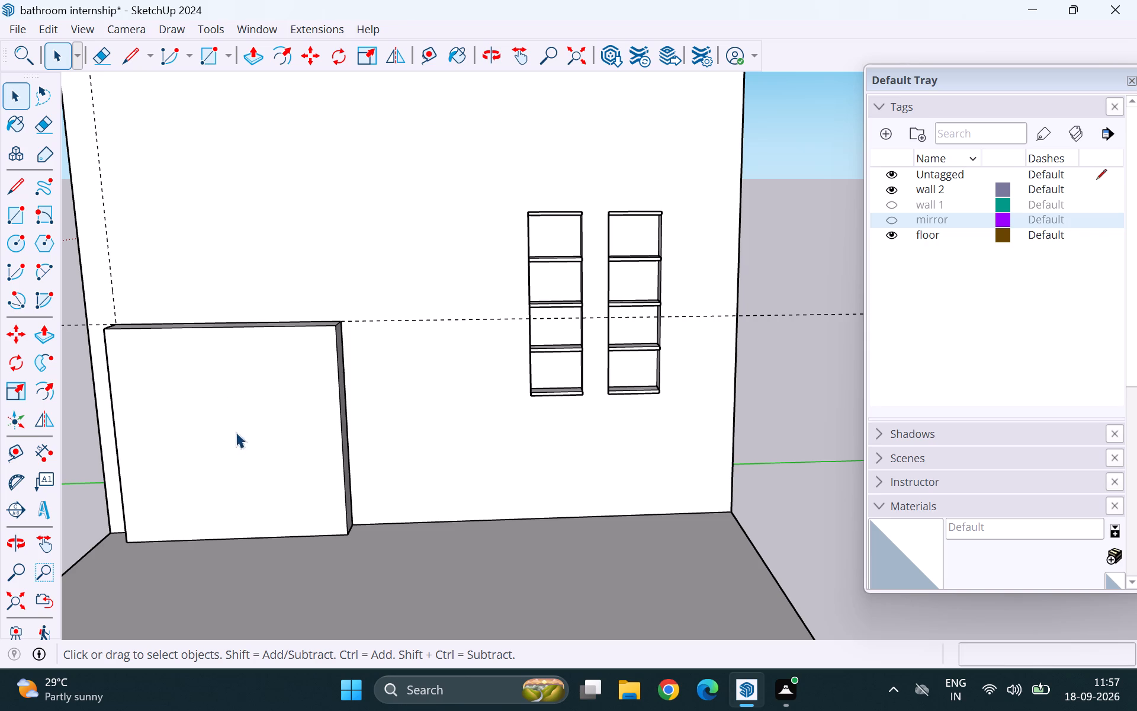
scroll(359, 371, "down", 3)
middle_click_drag(429, 425, 403, 524)
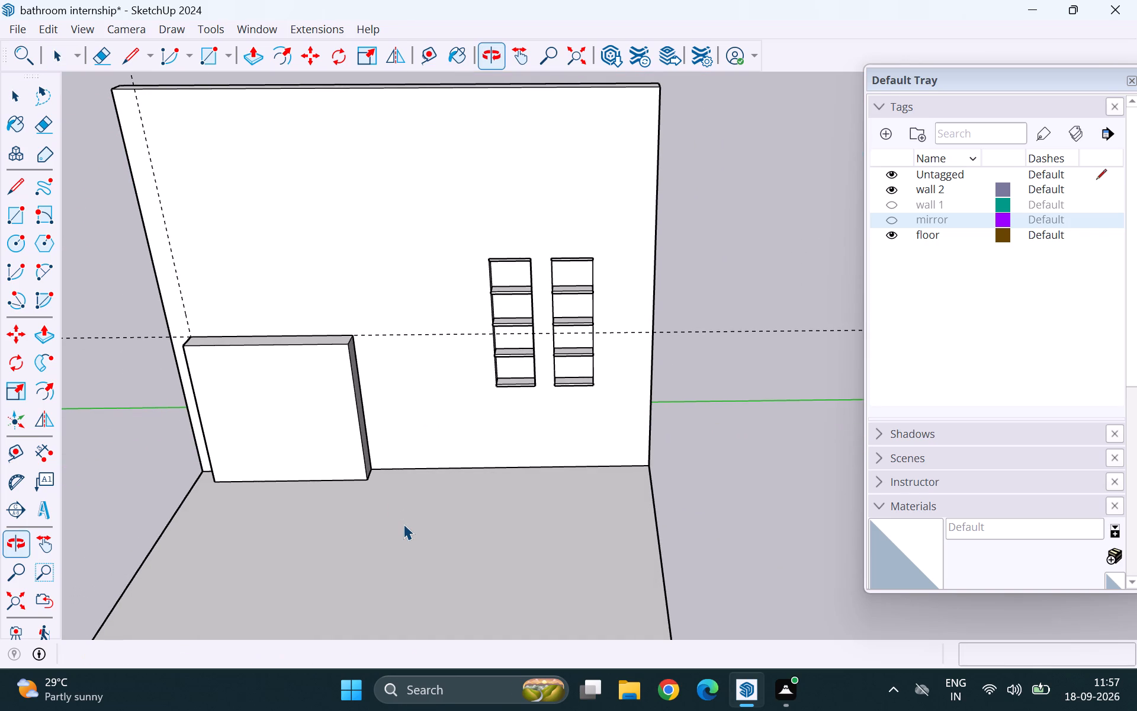
middle_click_drag(393, 350, 265, 420)
scroll(350, 251, "up", 3)
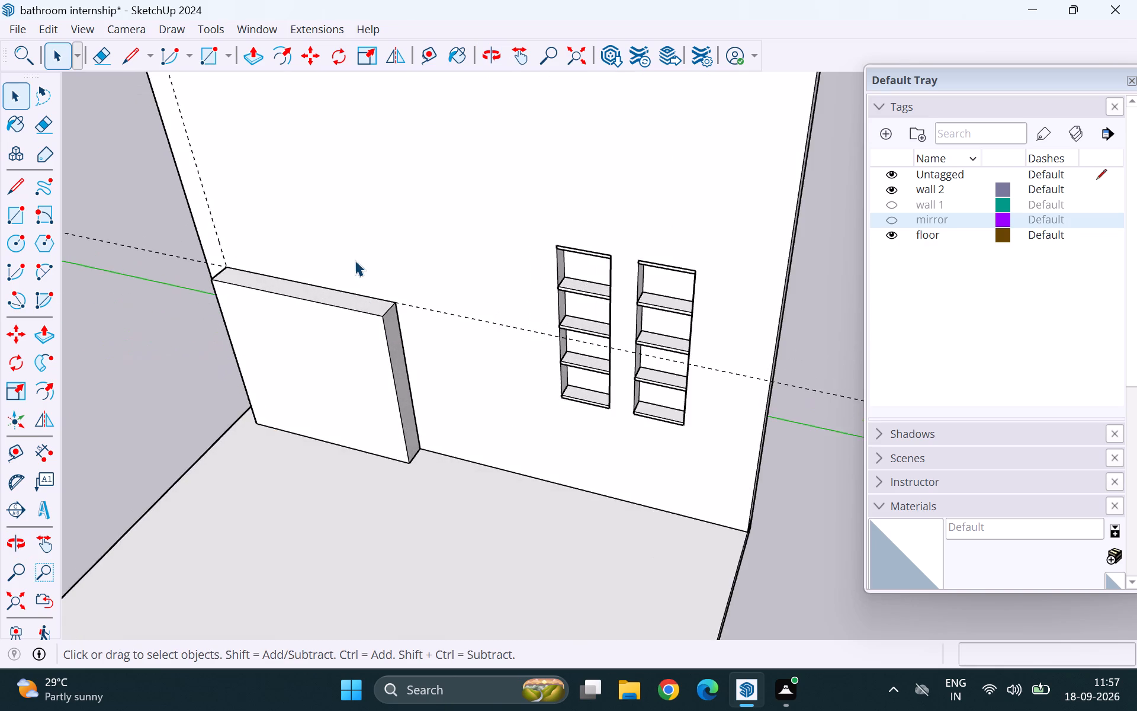
scroll(355, 260, "up", 6)
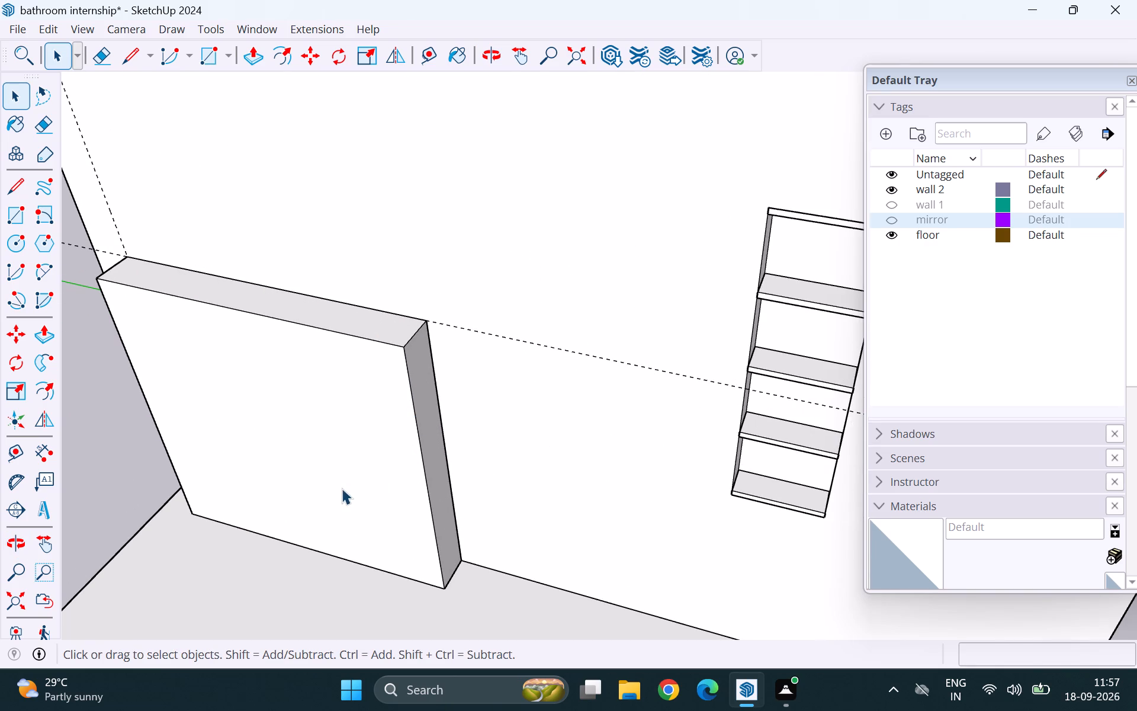
scroll(322, 405, "down", 10)
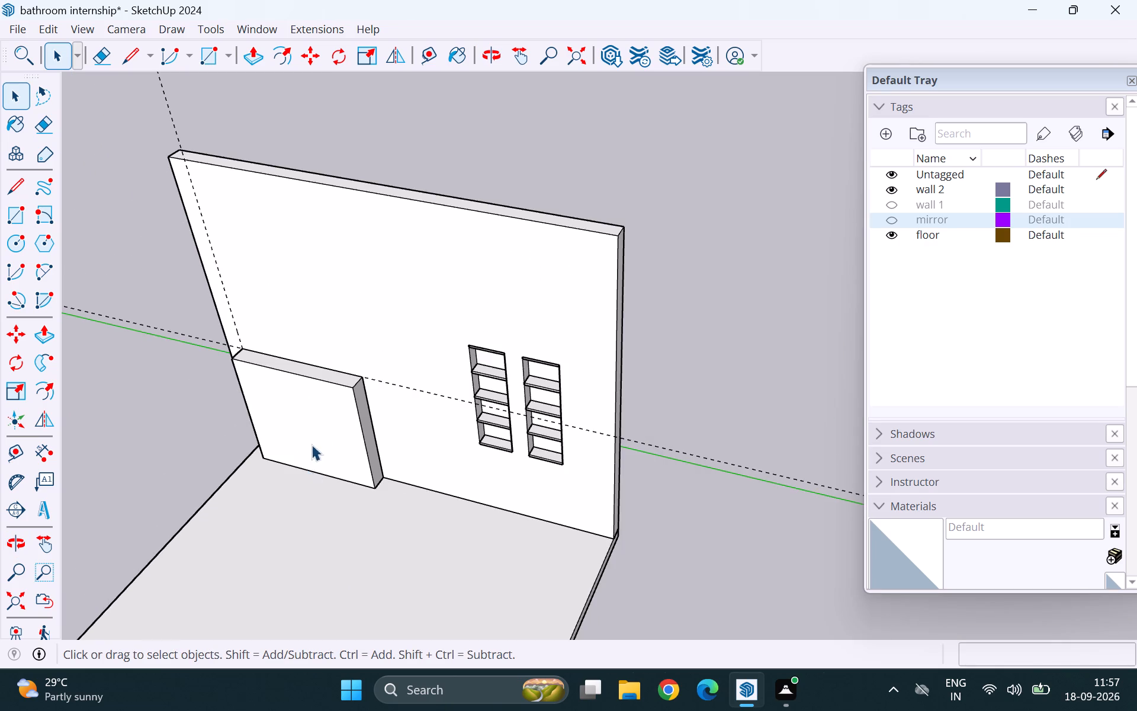
scroll(321, 414, "down", 4)
middle_click_drag(306, 473, 438, 413)
scroll(363, 270, "down", 4)
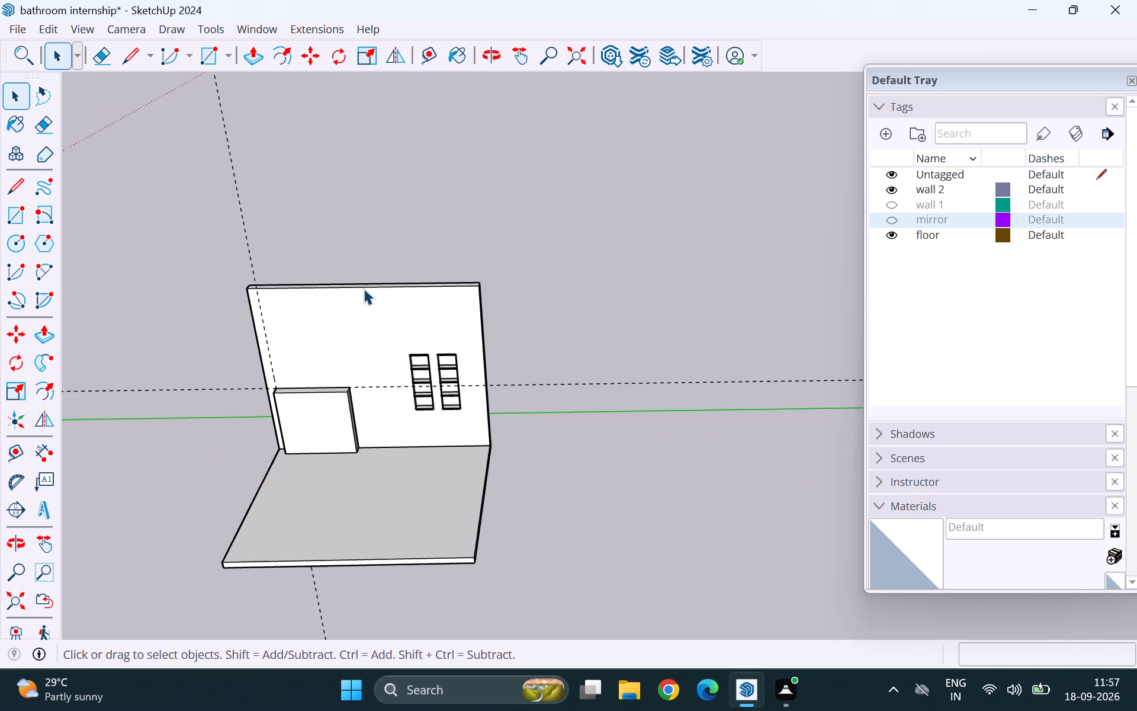
scroll(365, 292, "down", 2)
middle_click_drag(378, 427, 410, 392)
scroll(378, 427, "up", 1)
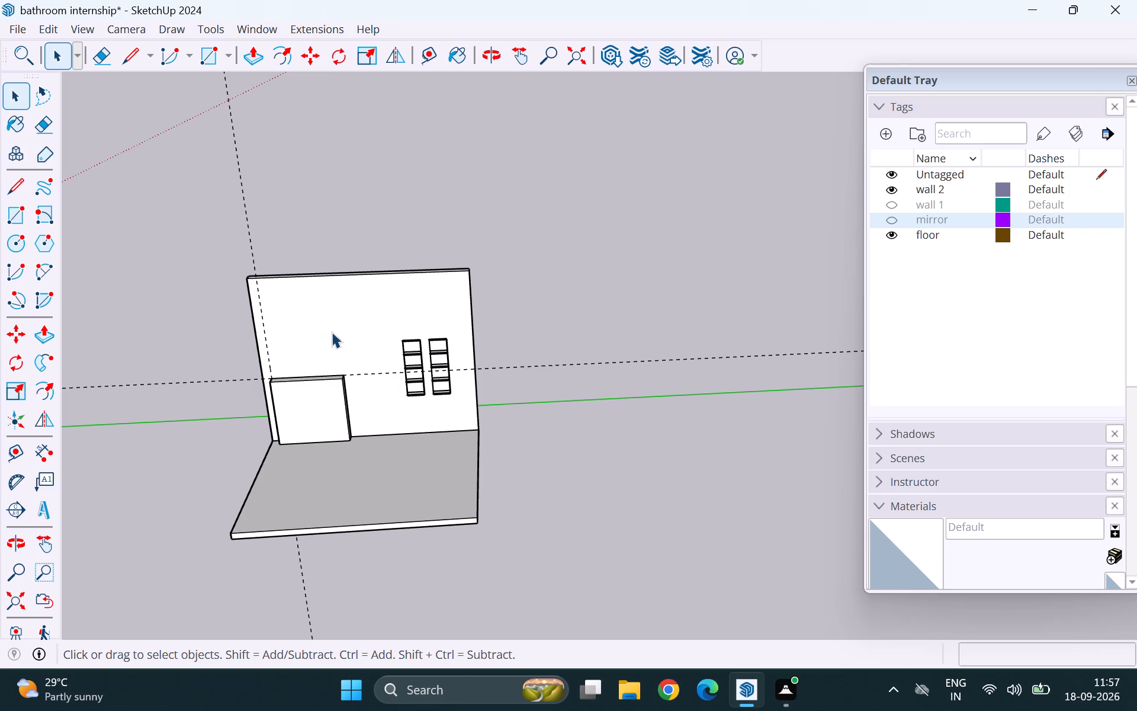
scroll(338, 356, "down", 2)
scroll(359, 399, "up", 11)
scroll(311, 392, "up", 4)
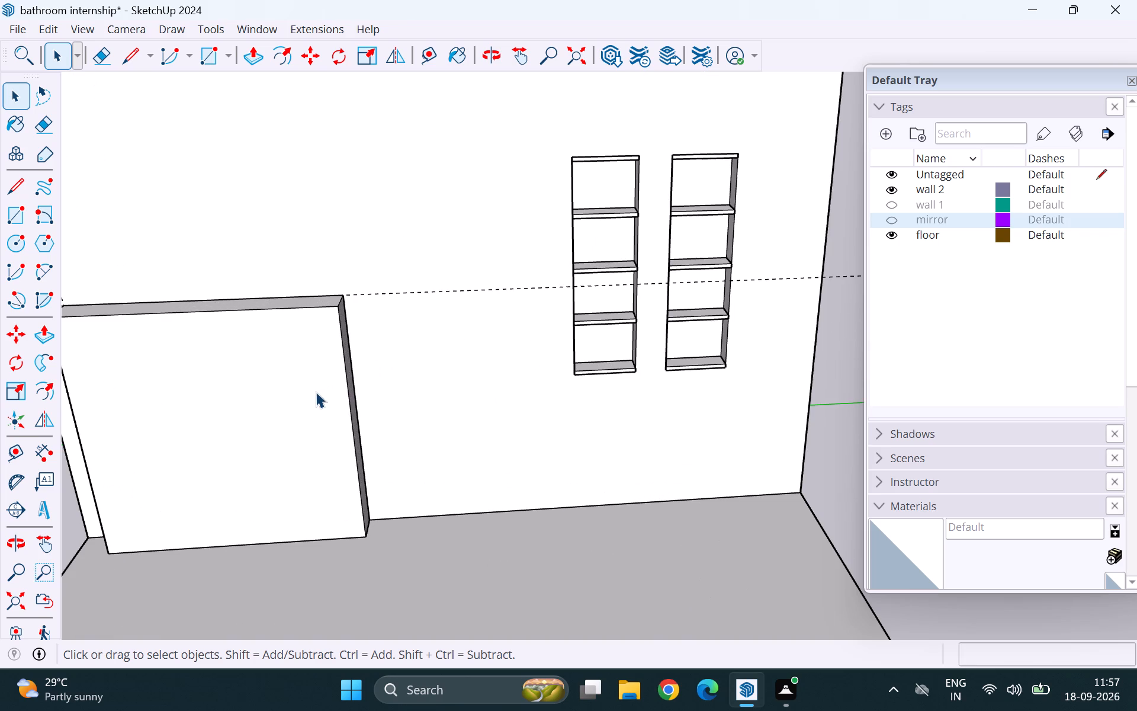
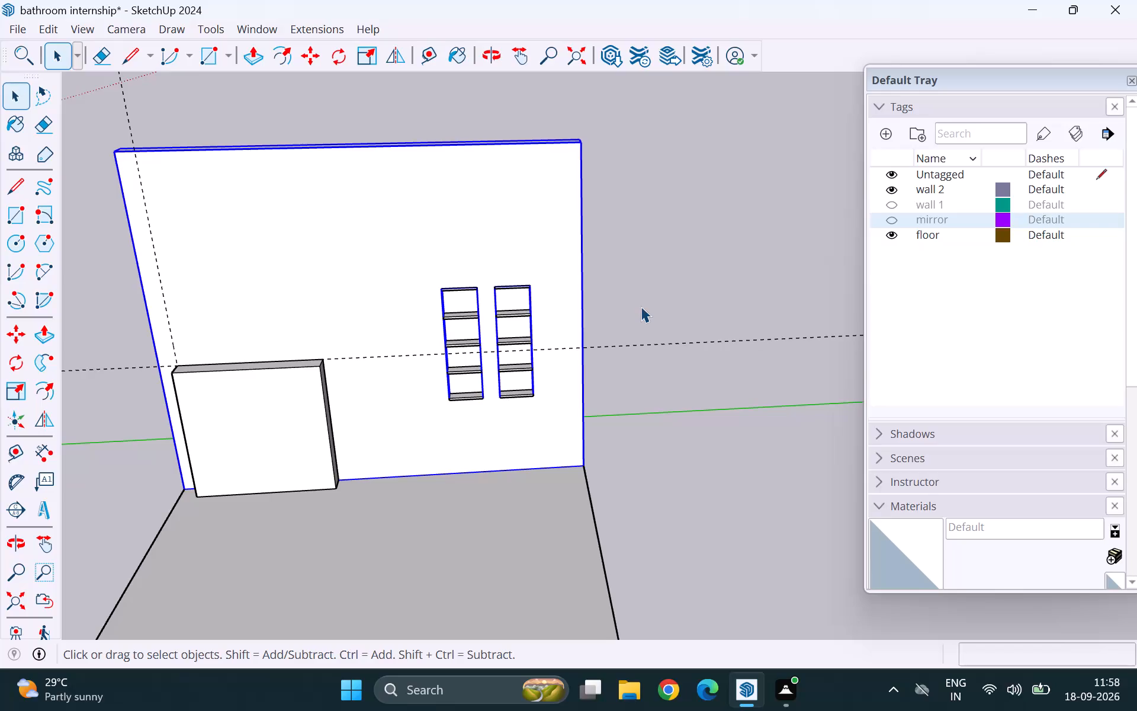
Clear the current selection and bring up the available operations for the wall 2 group behind the low block.
left_click(641, 306)
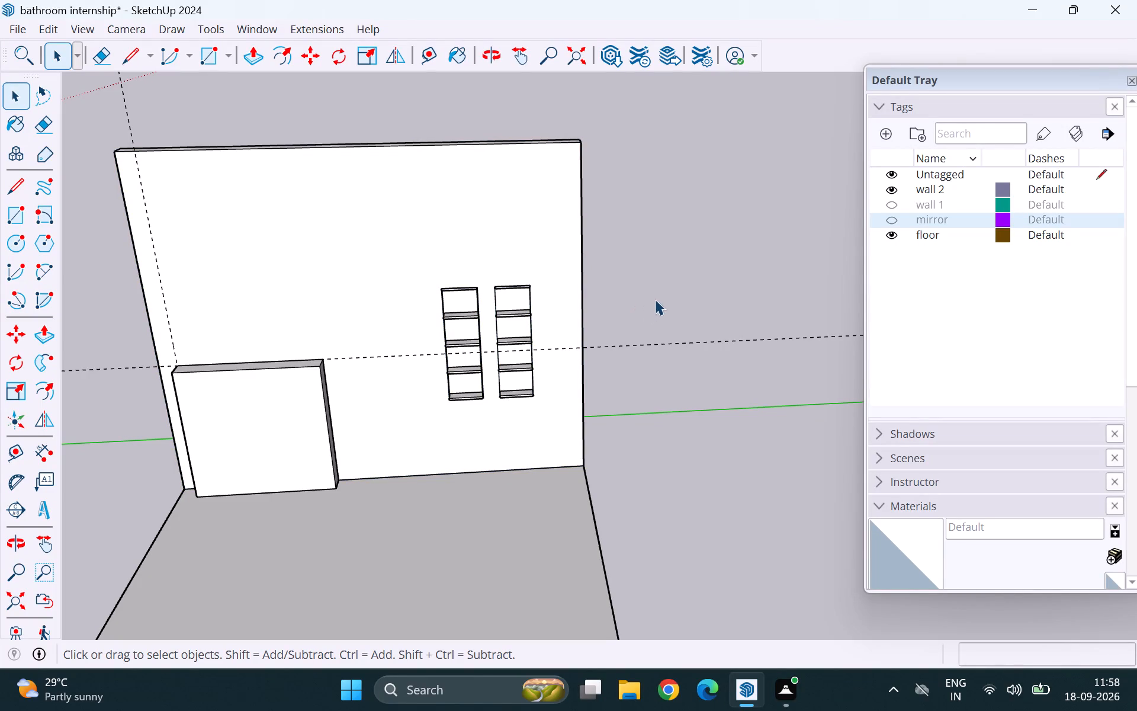
right_click(351, 467)
right_click(351, 467)
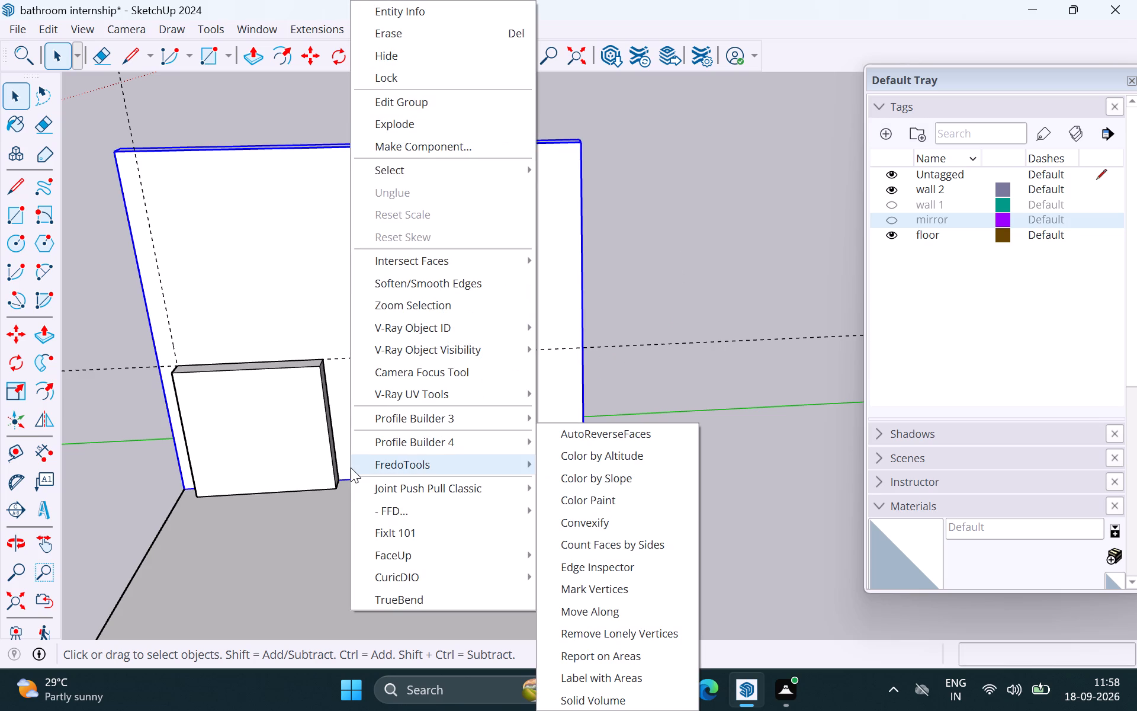
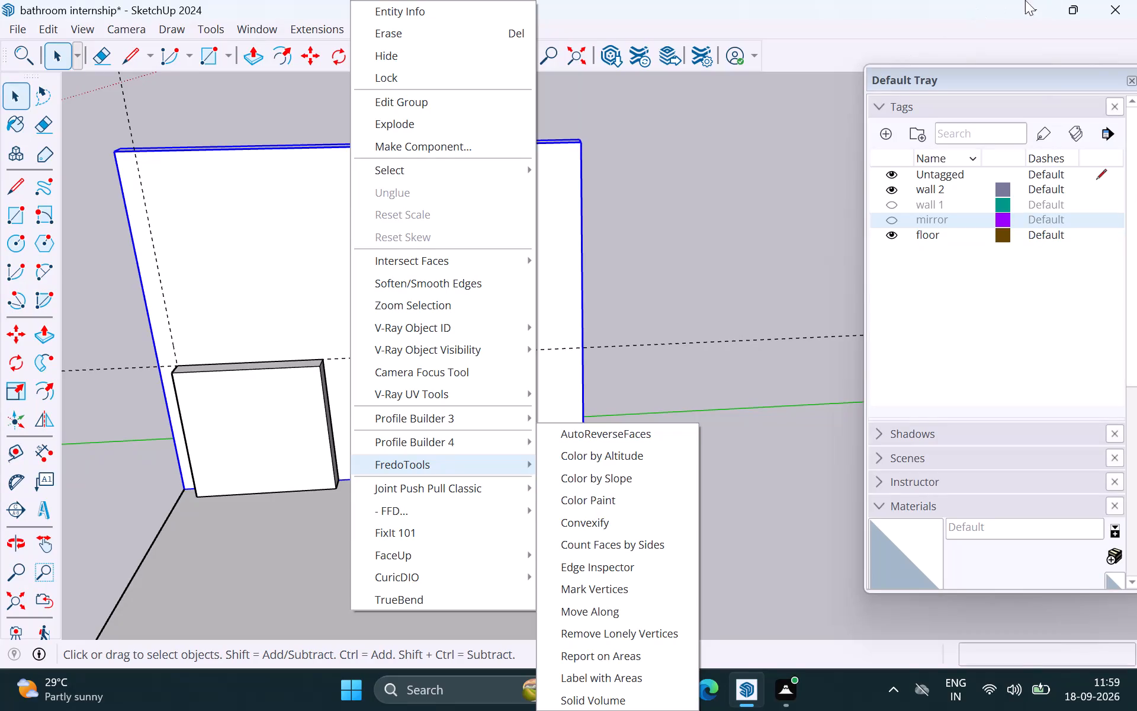
Place a vertical guide down the middle of the low block's front face, 2' from its side edge nearest the wall end.
left_click(667, 220)
scroll(440, 307, "down", 6)
middle_click_drag(400, 449, 431, 322)
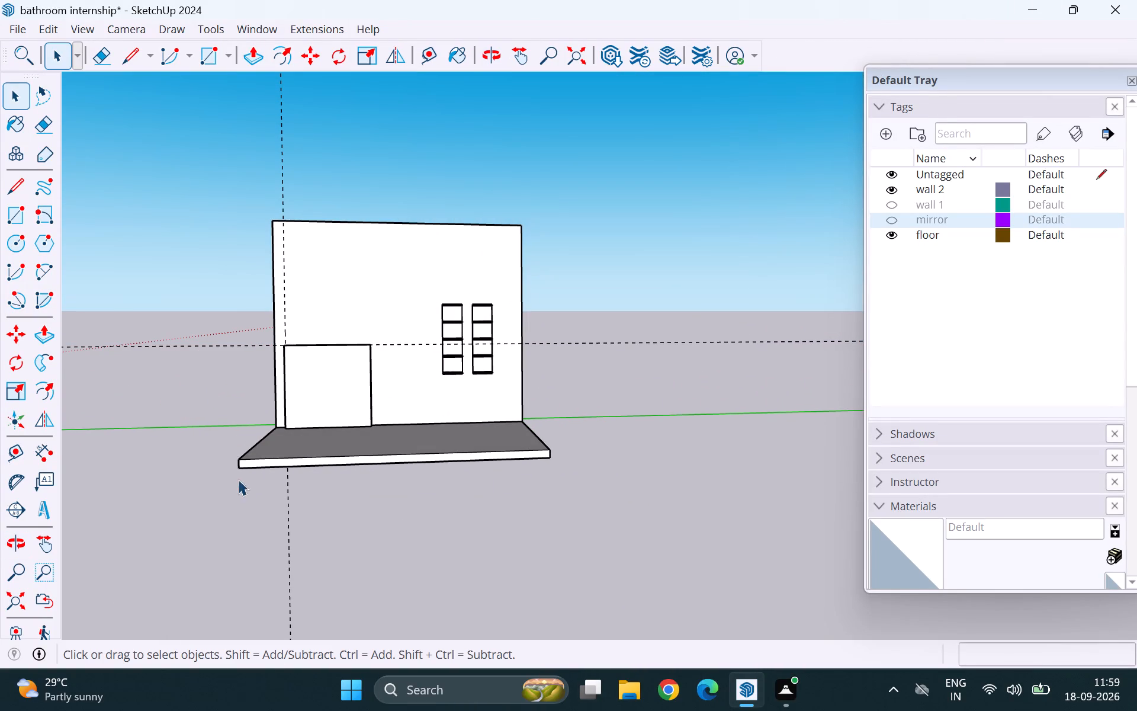
scroll(314, 377, "up", 5)
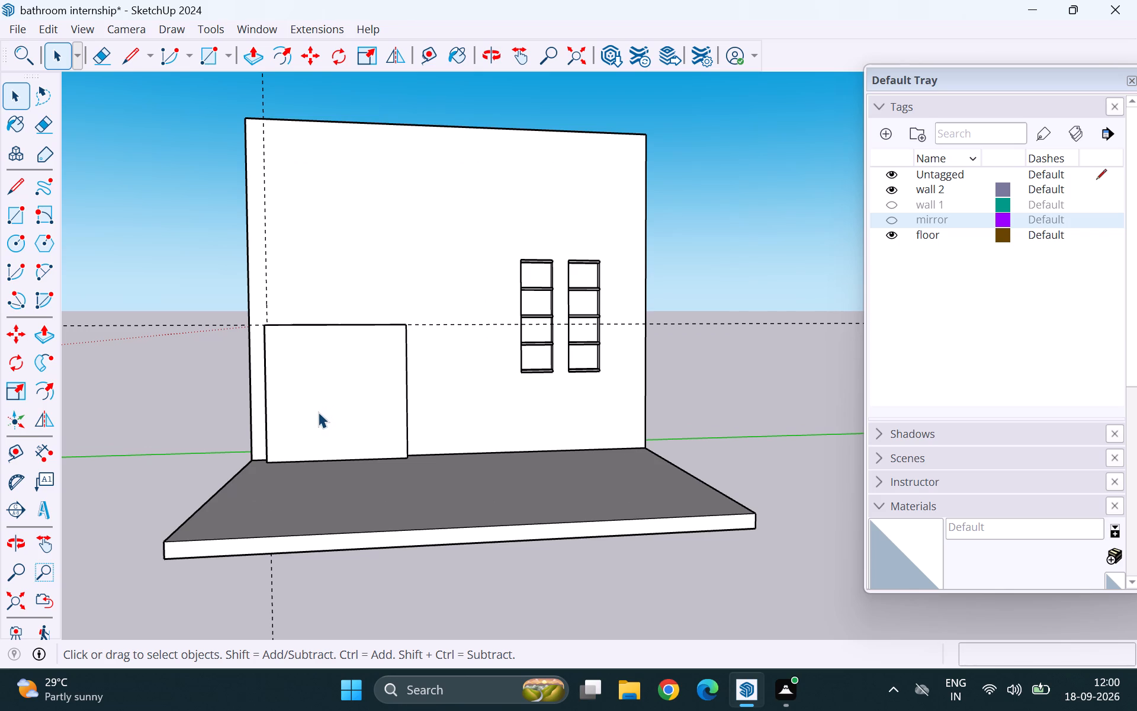
key("t")
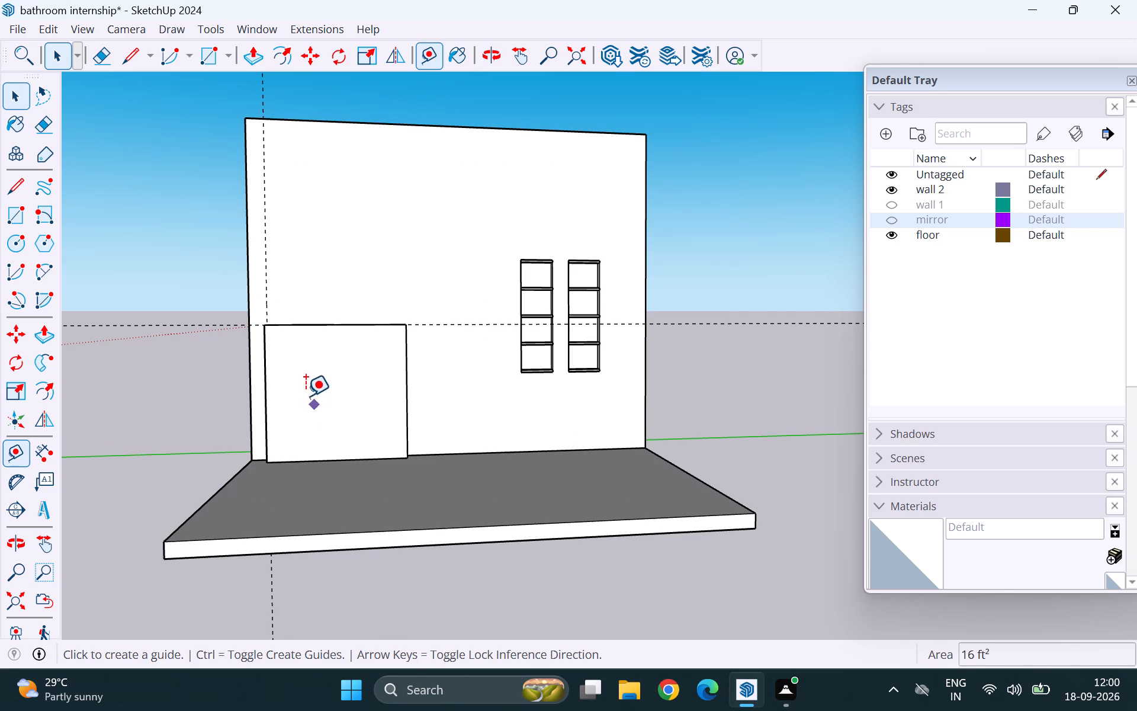
left_click(268, 394)
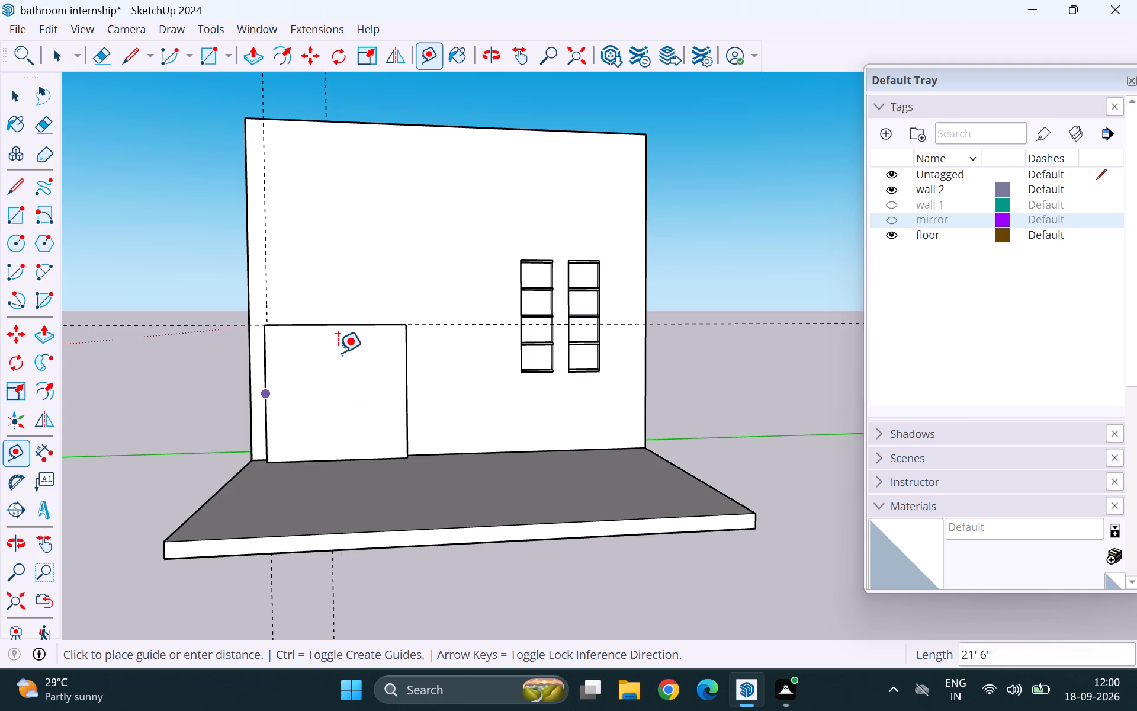
left_click(335, 324)
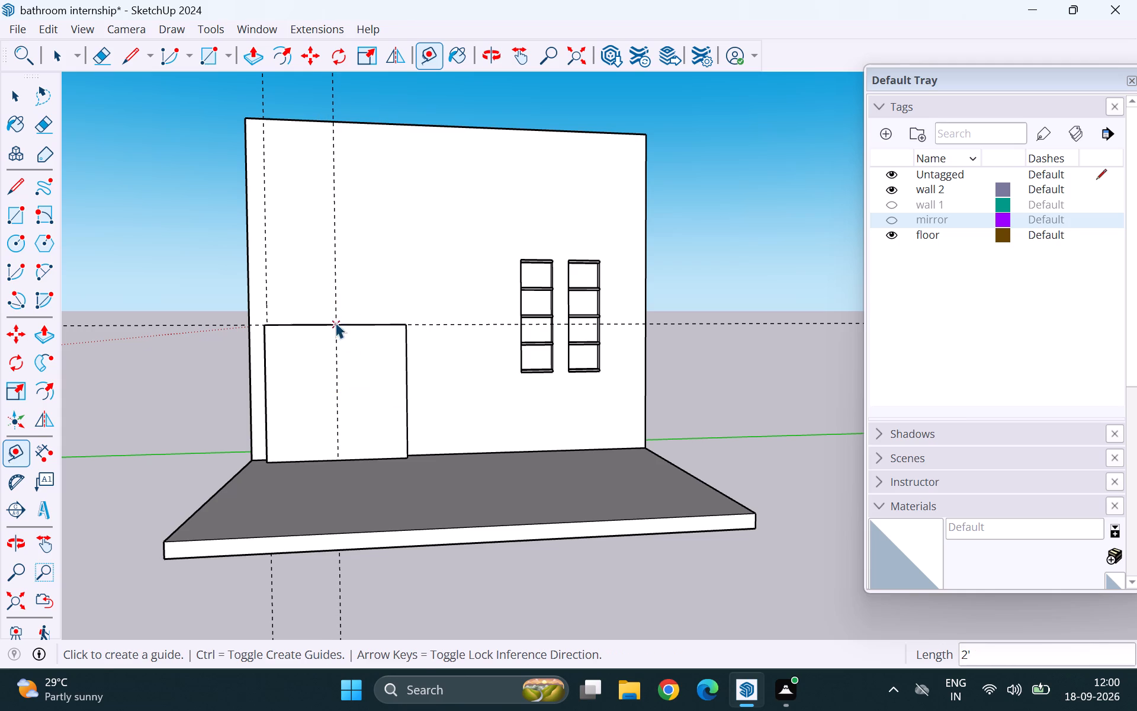
key("space")
Start a horizontal guide on the low block's front face, offset upward from its bottom edge.
middle_click_drag(433, 403, 377, 466)
scroll(377, 466, "up", 1)
middle_click_drag(329, 404, 364, 405)
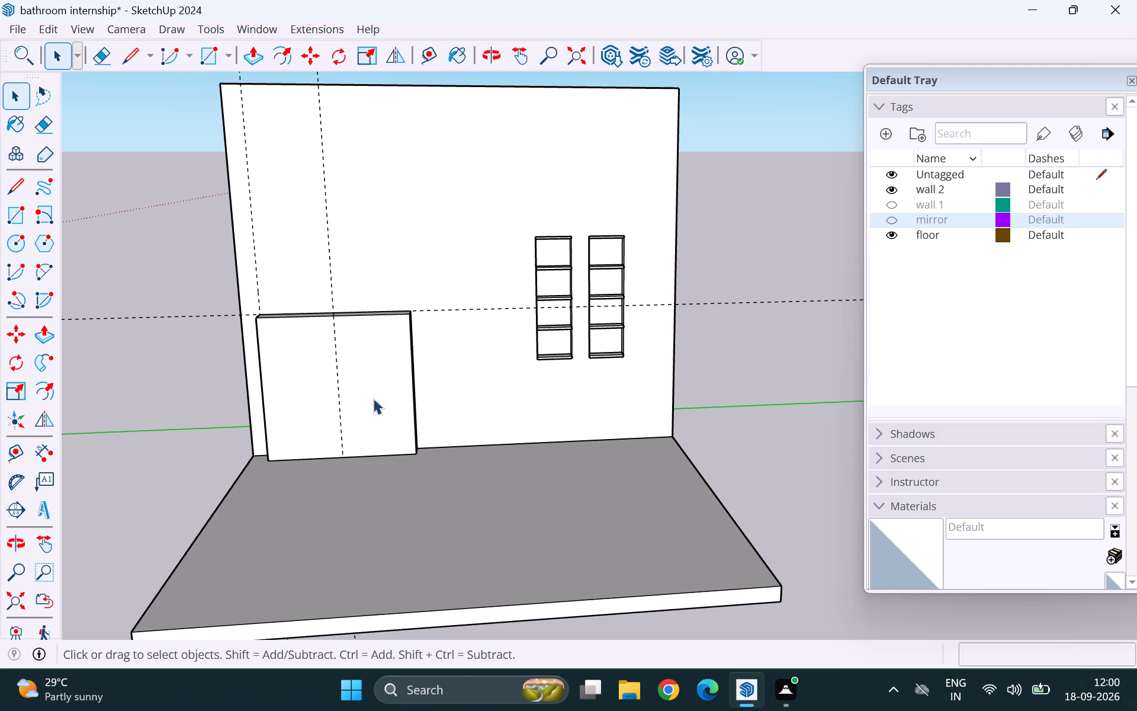
scroll(336, 454, "up", 10)
key("t")
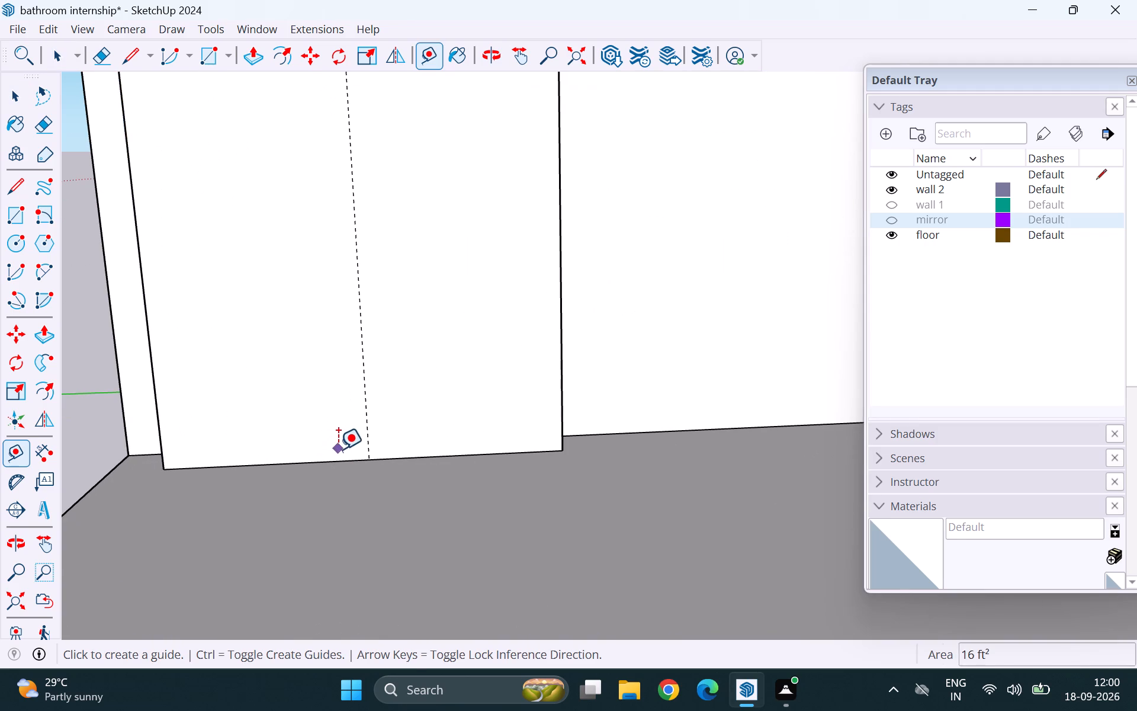
left_click(343, 456)
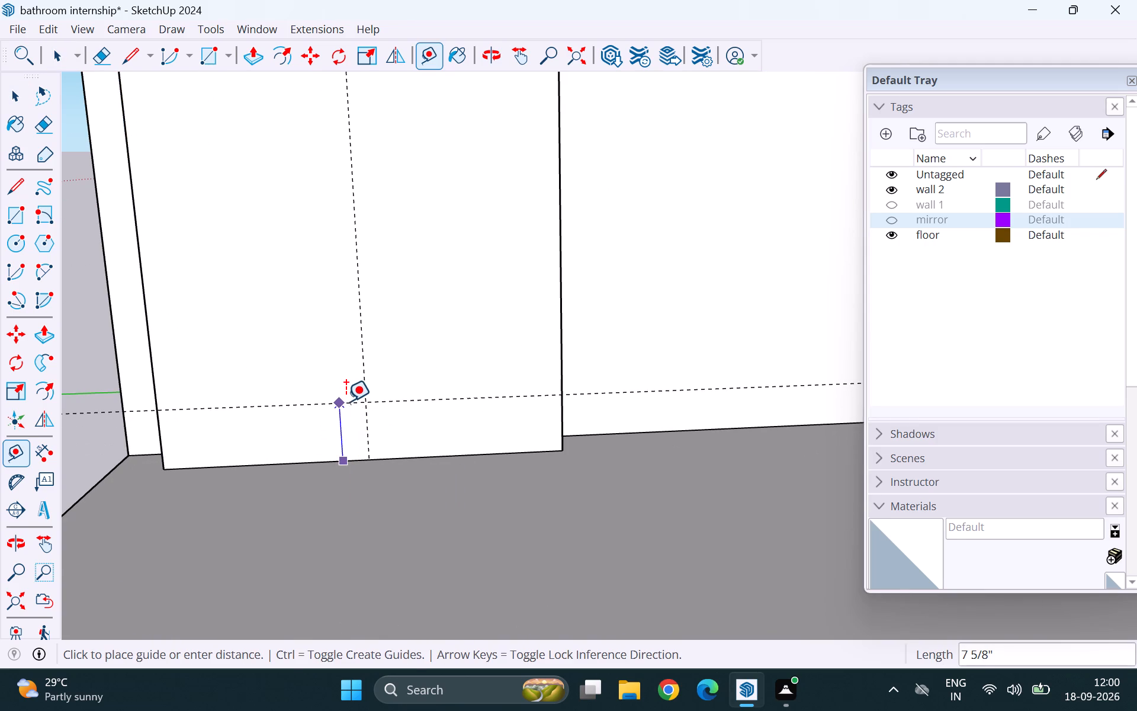
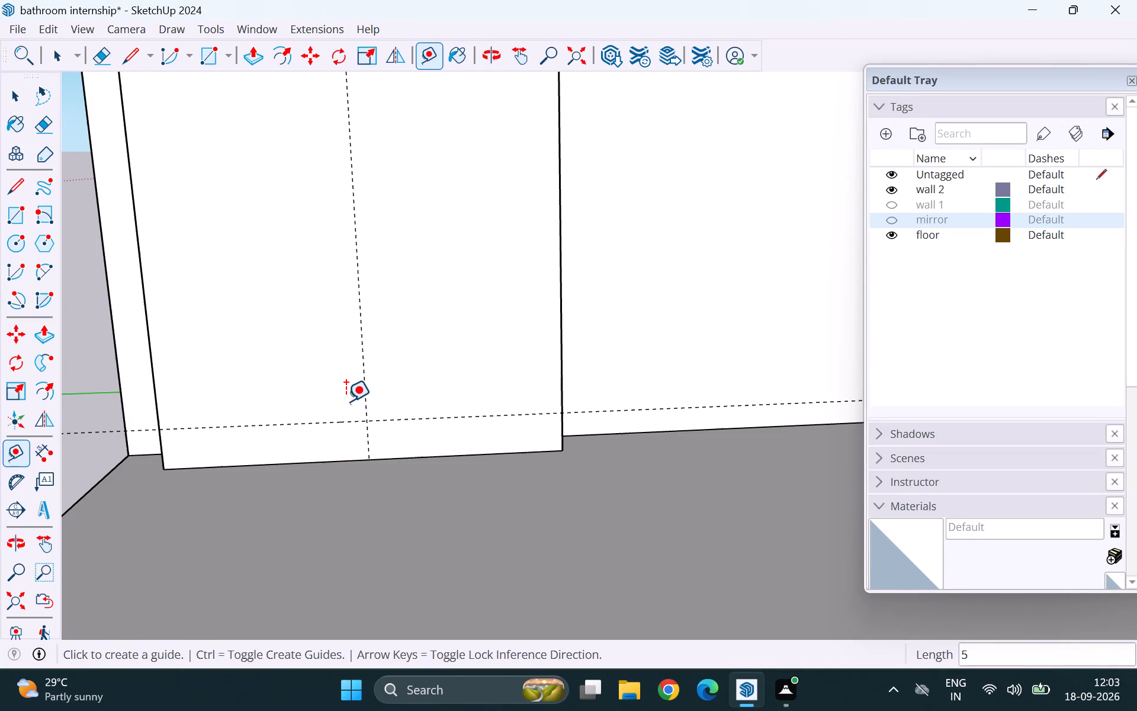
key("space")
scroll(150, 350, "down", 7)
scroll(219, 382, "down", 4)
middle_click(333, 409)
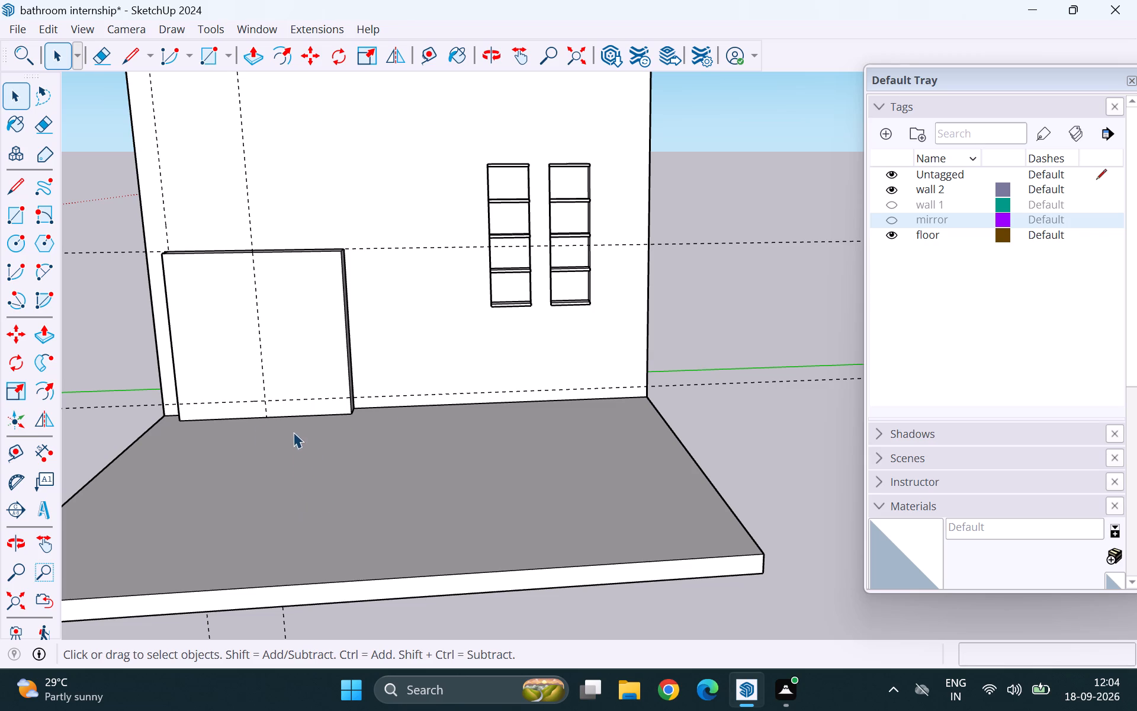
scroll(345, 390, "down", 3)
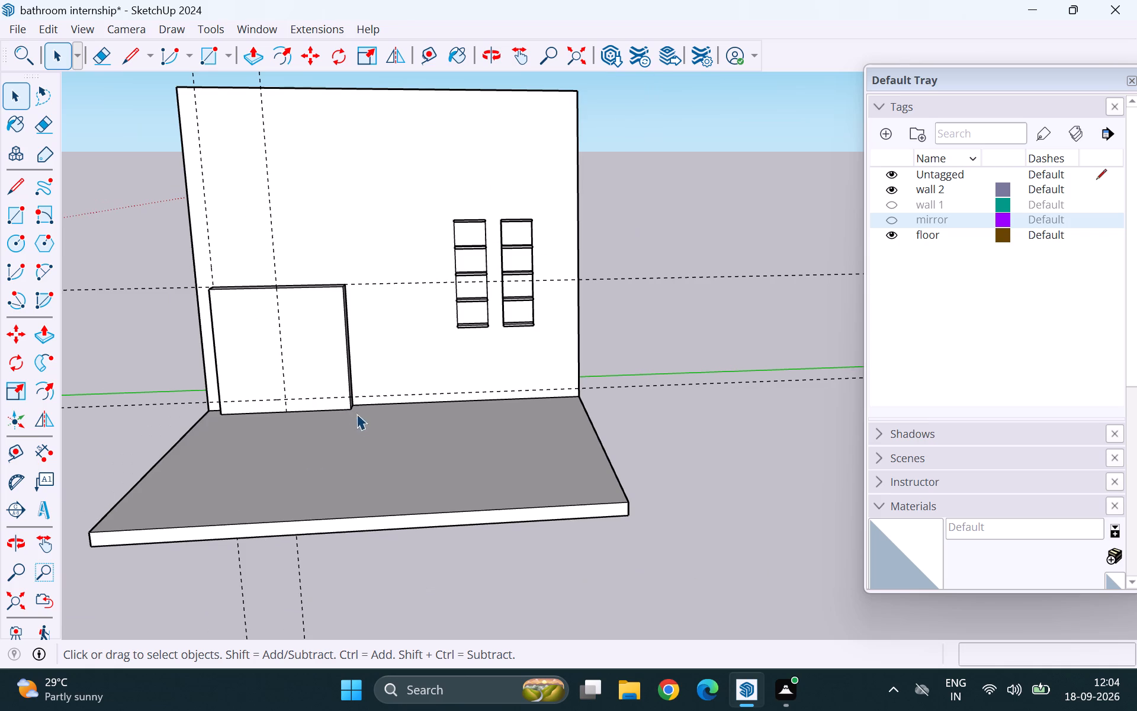
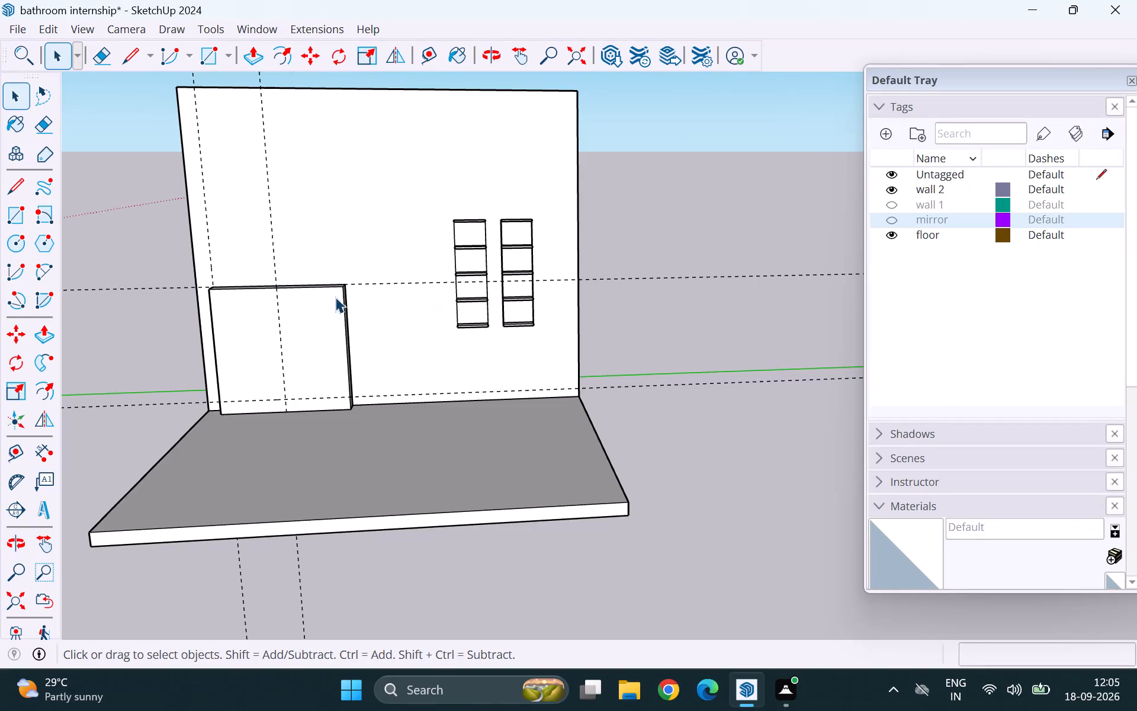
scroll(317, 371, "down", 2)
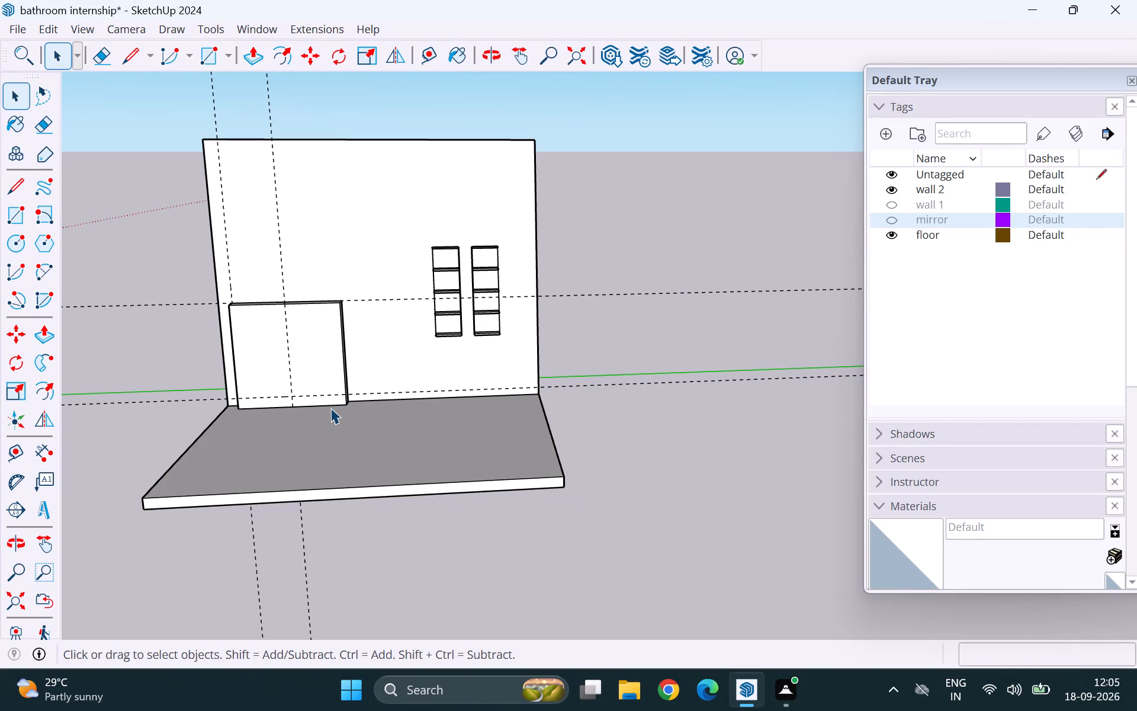
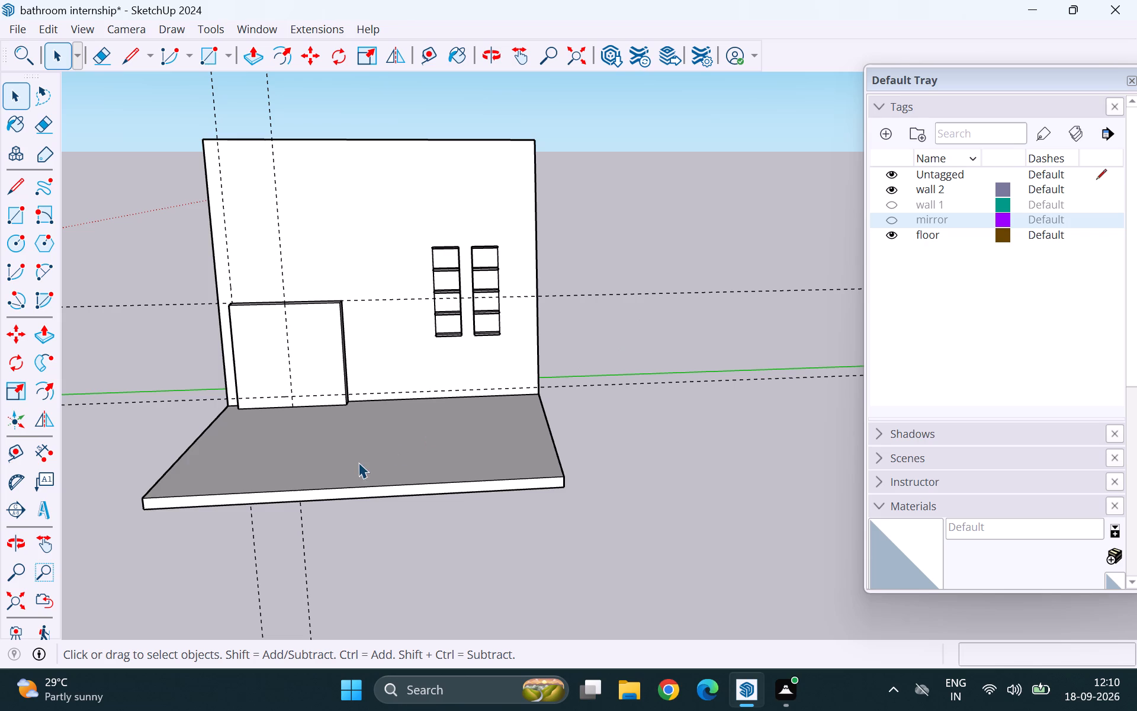
Open 3D Warehouse and search its models for "wc".
scroll(261, 304, "up", 5)
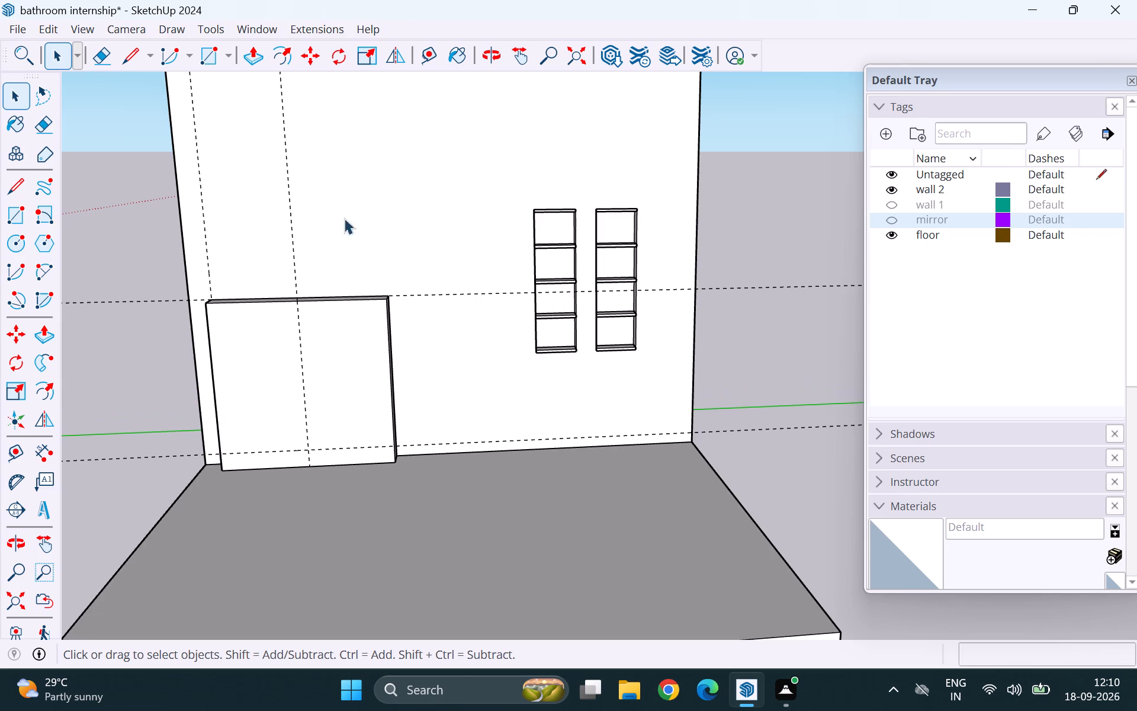
left_click(260, 28)
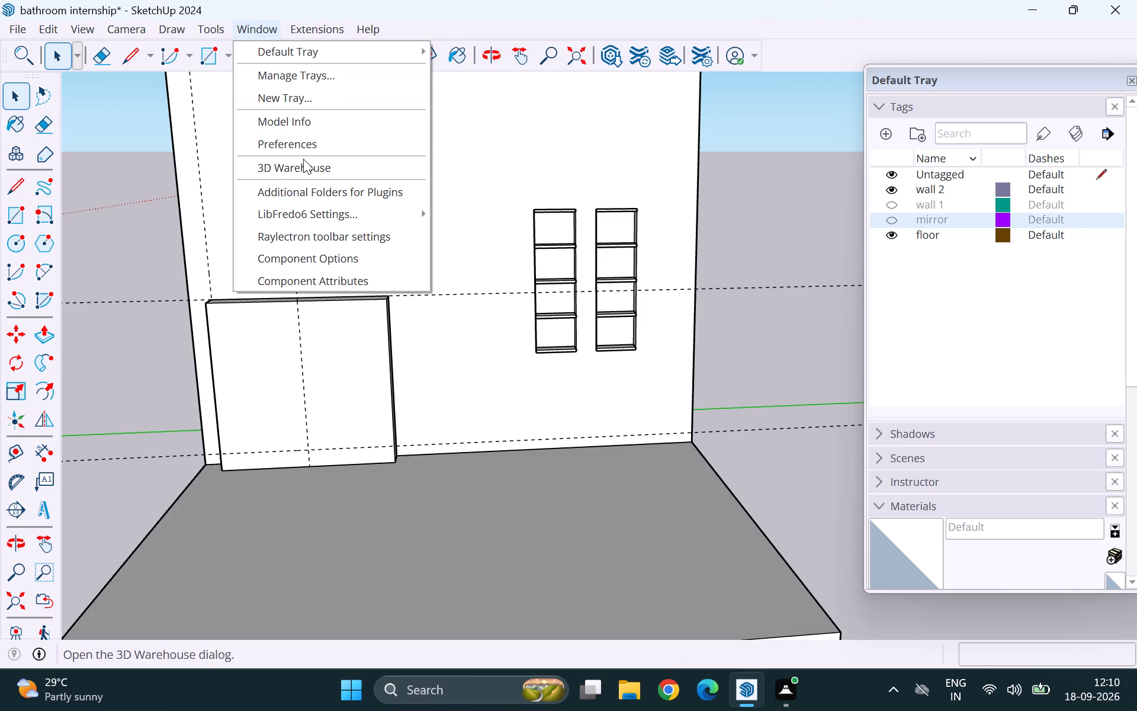
left_click(307, 166)
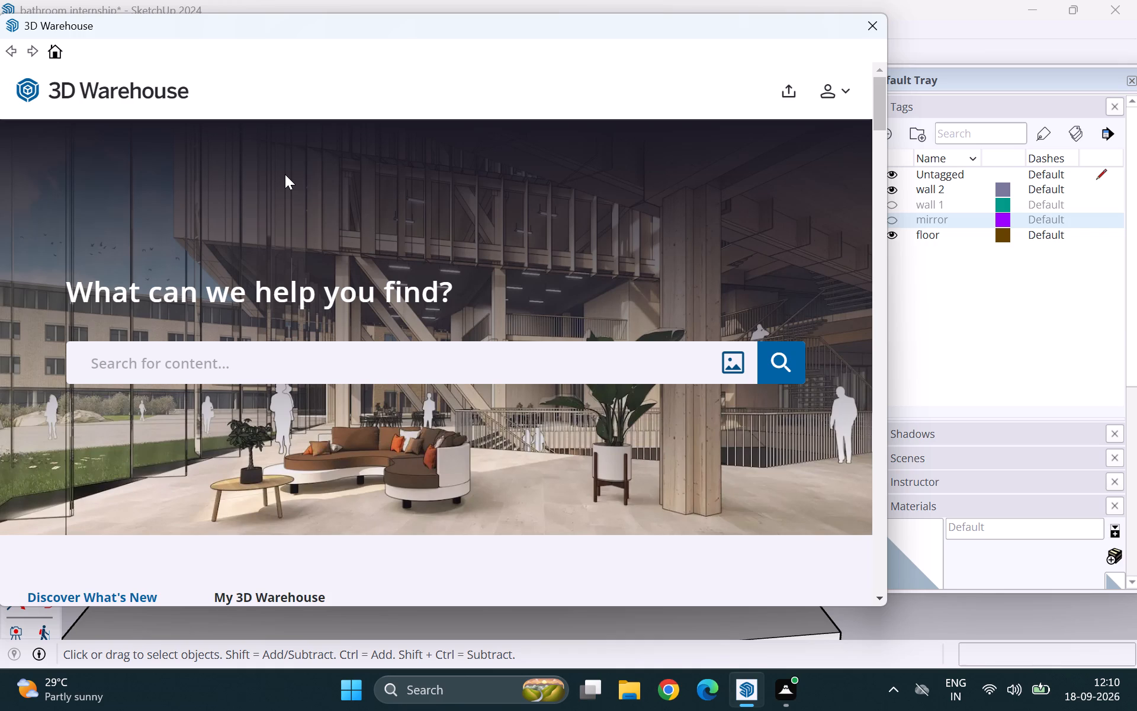
left_click(250, 370)
type("wc")
key("Return")
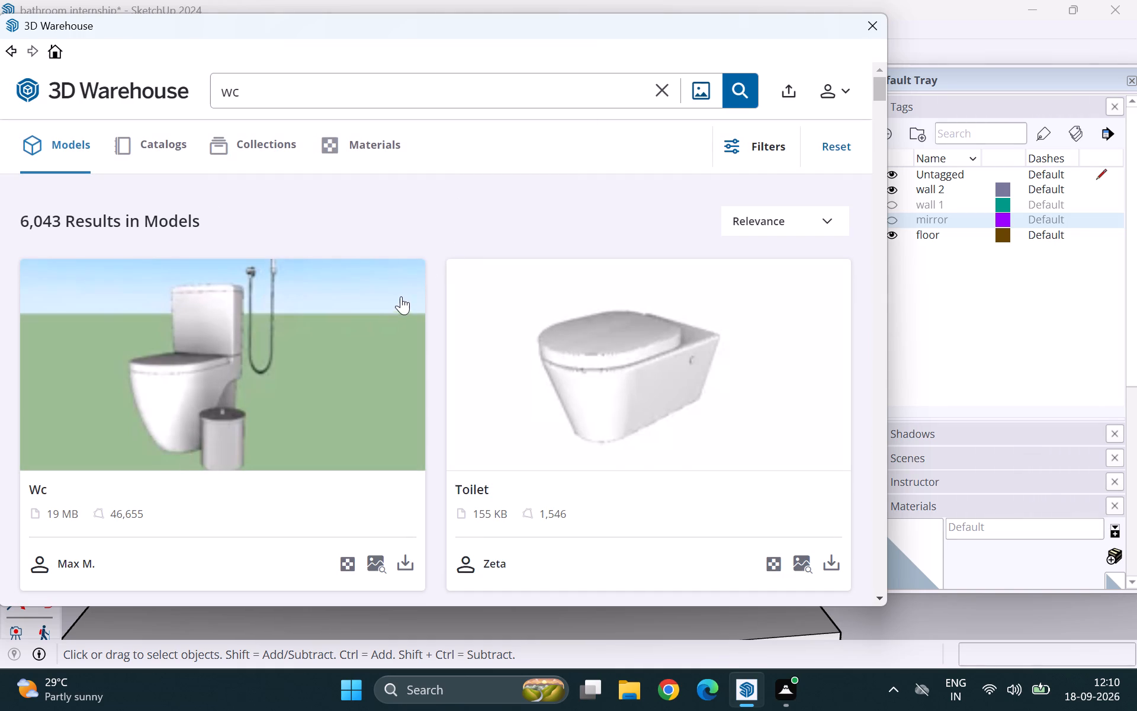
Look through the wc model results for a toilet that suits the bathroom.
scroll(201, 358, "down", 4)
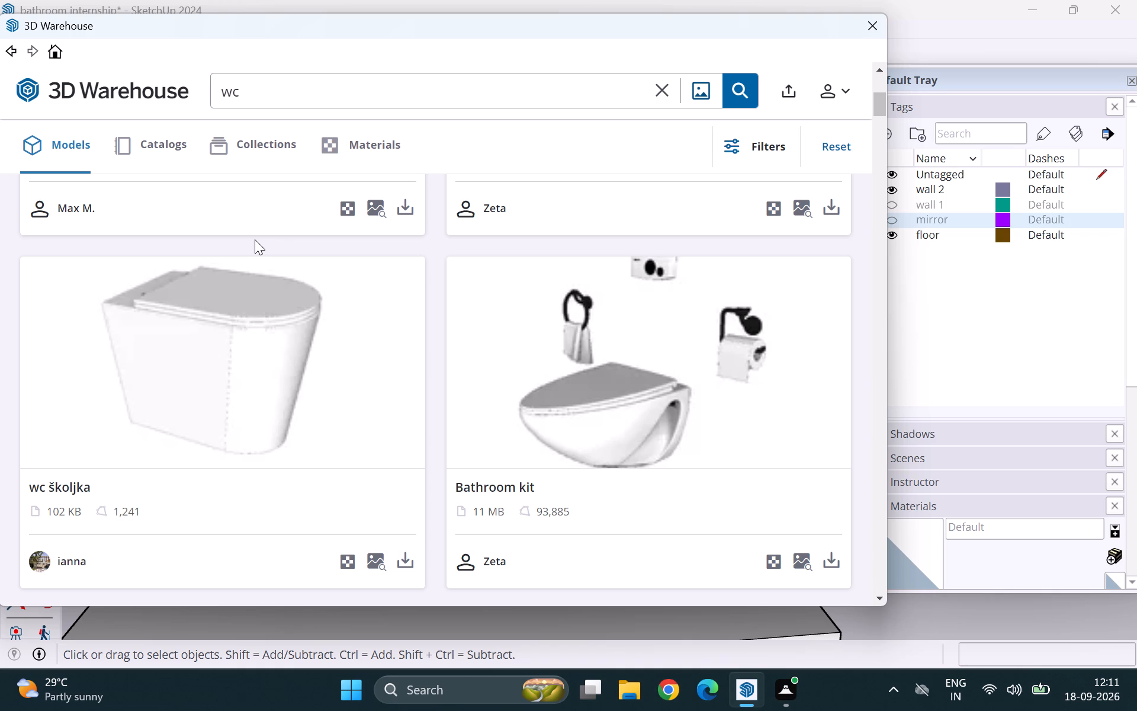
scroll(295, 355, "down", 6)
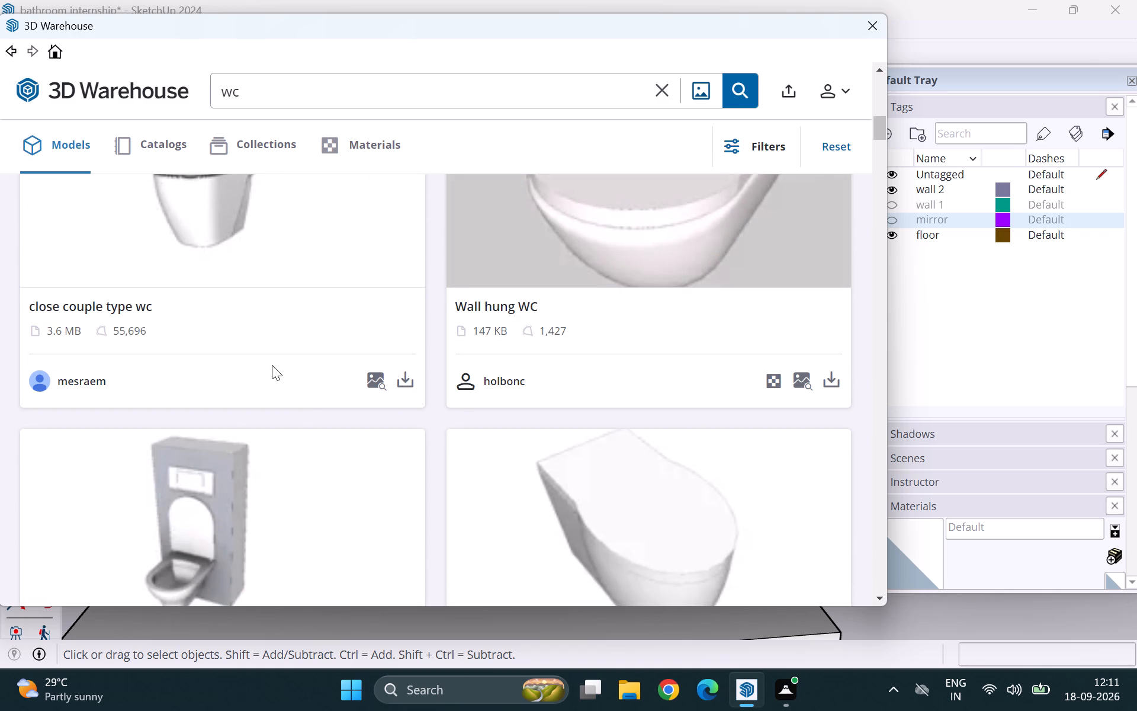
scroll(381, 382, "down", 4)
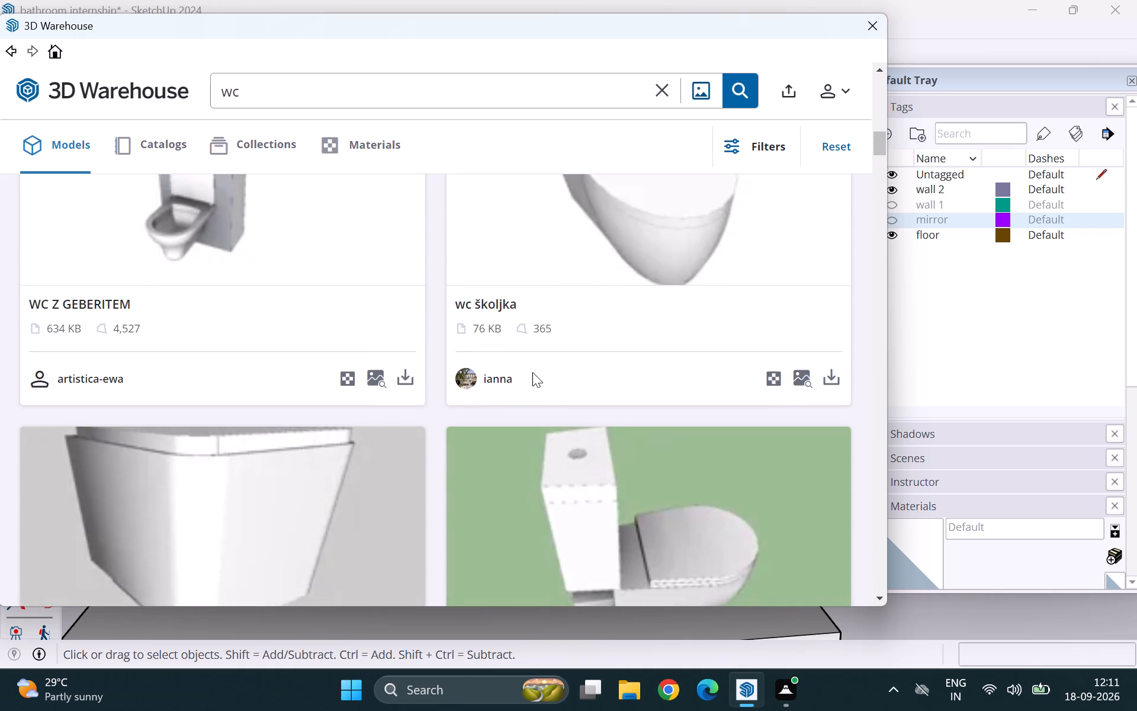
scroll(522, 400, "down", 2)
scroll(229, 366, "down", 4)
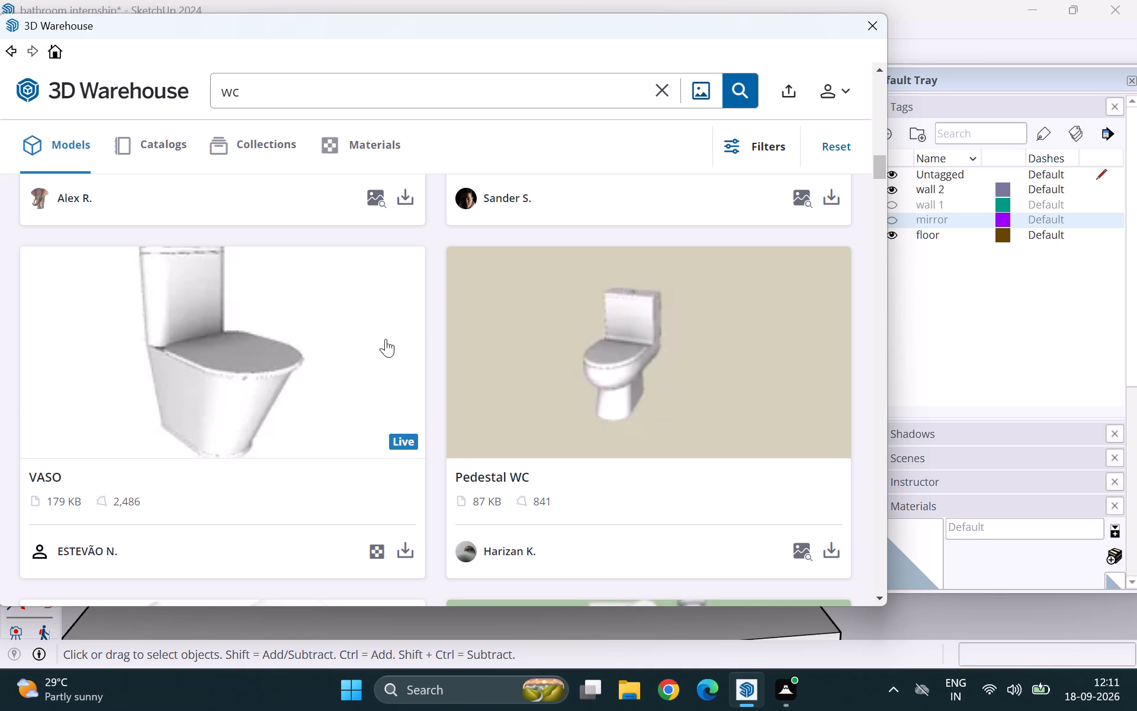
scroll(426, 340, "down", 3)
scroll(301, 357, "down", 3)
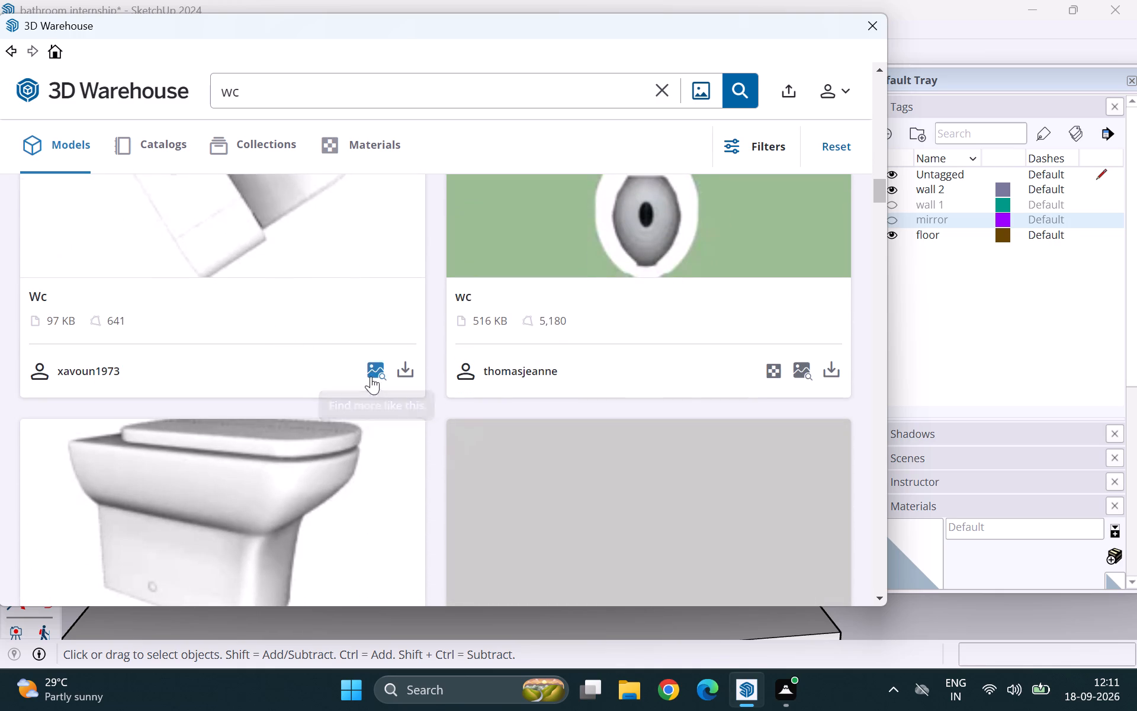
scroll(300, 366, "down", 5)
scroll(352, 376, "down", 5)
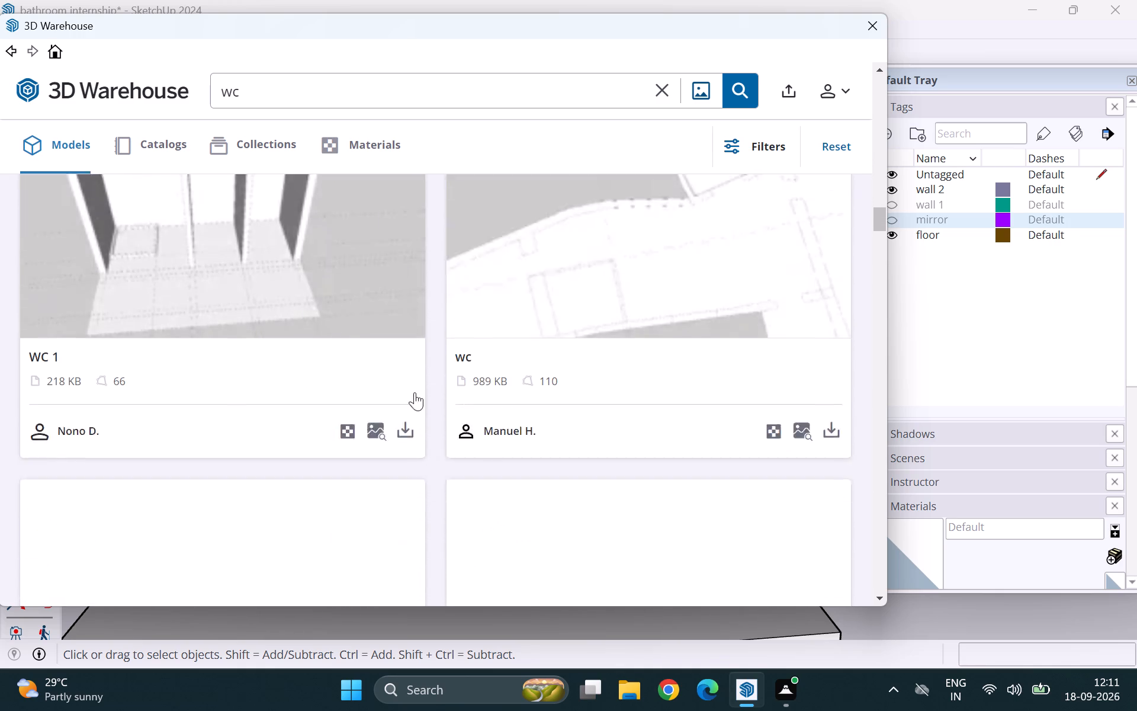
scroll(373, 380, "down", 5)
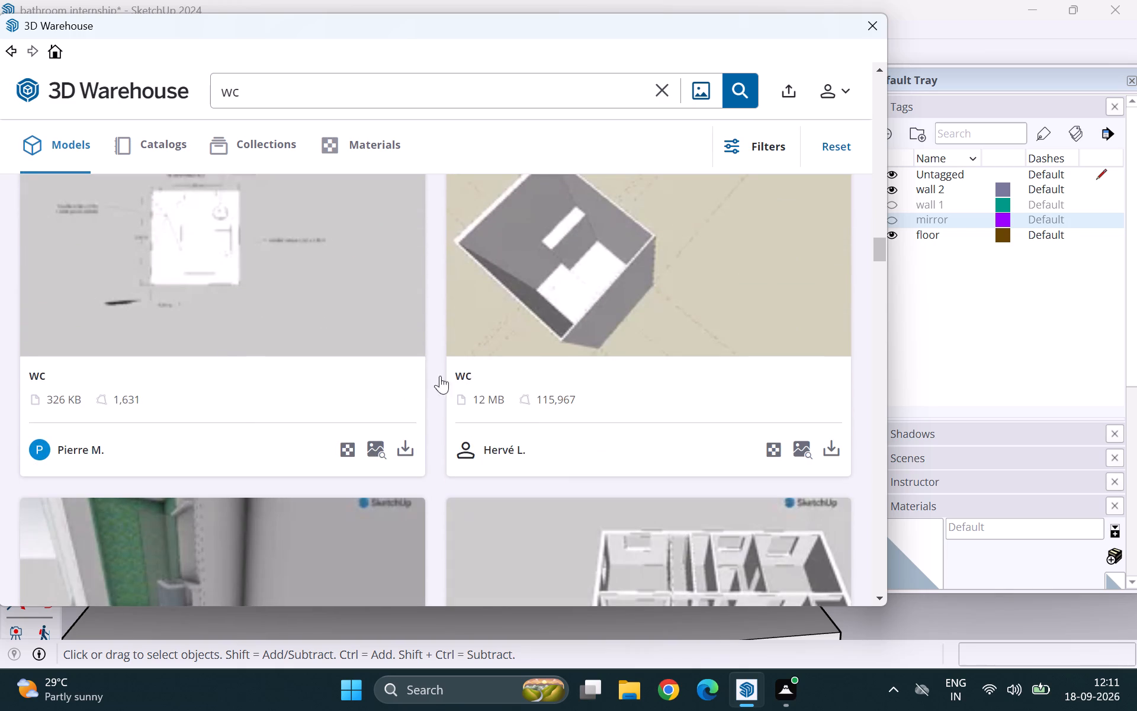
scroll(222, 345, "down", 5)
scroll(356, 344, "down", 4)
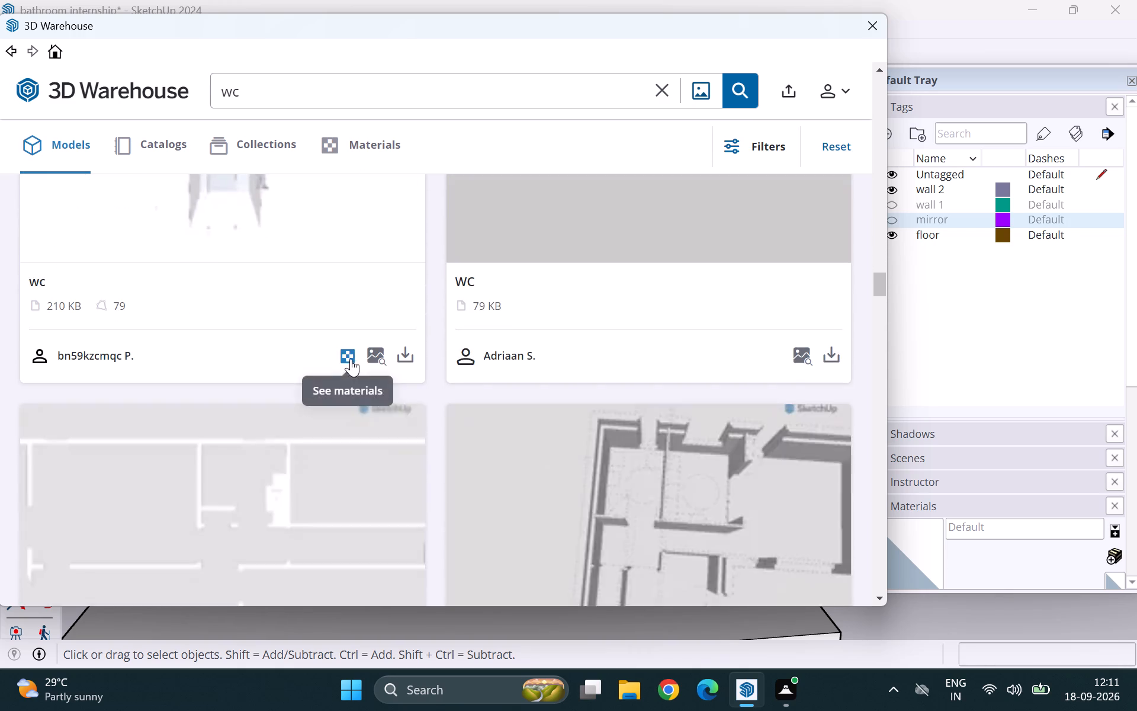
scroll(404, 358, "down", 11)
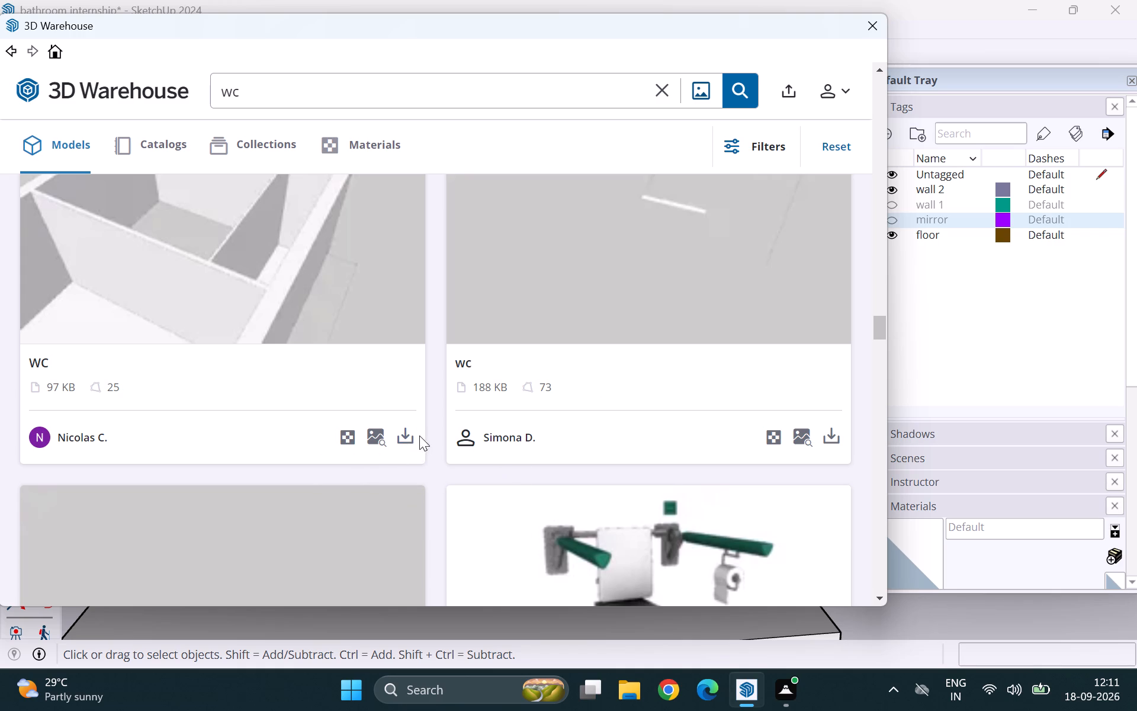
scroll(429, 446, "down", 5)
scroll(485, 391, "down", 3)
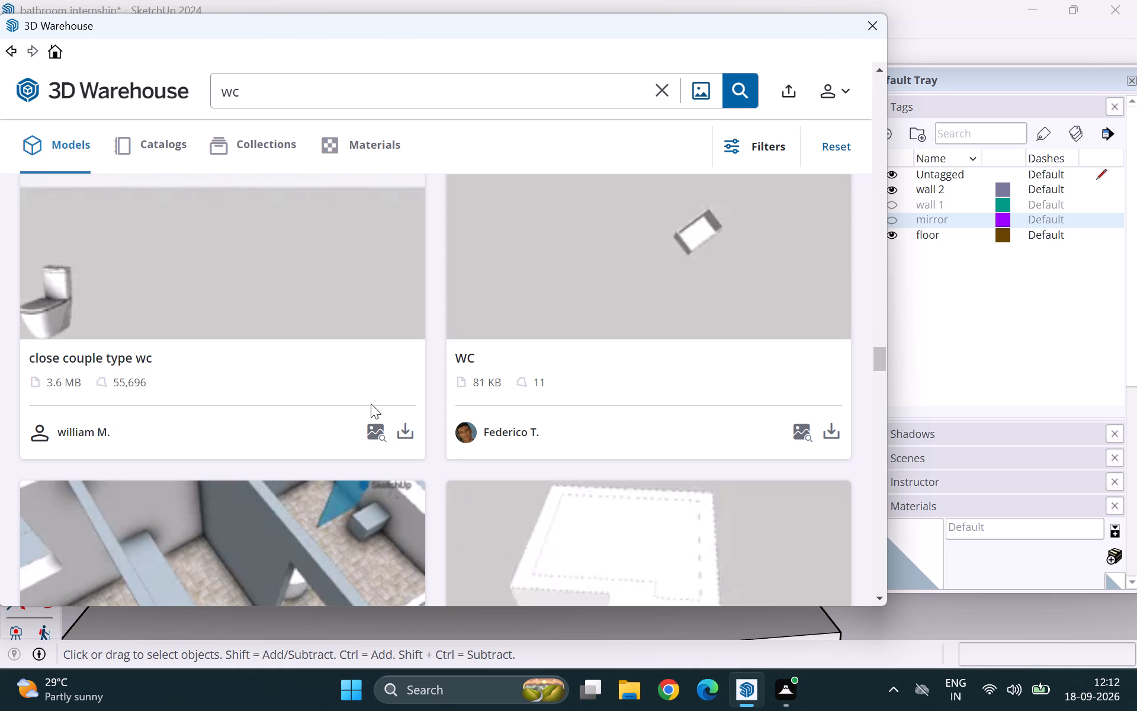
scroll(374, 404, "down", 6)
scroll(531, 436, "down", 3)
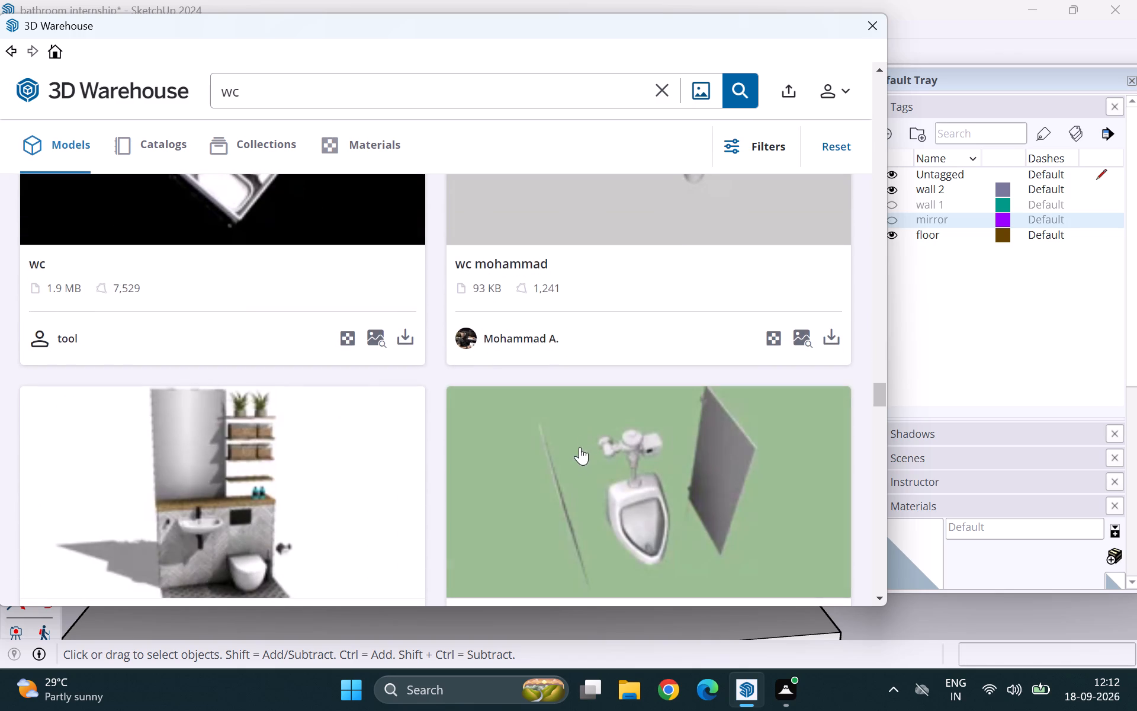
scroll(580, 454, "down", 2)
scroll(471, 448, "down", 5)
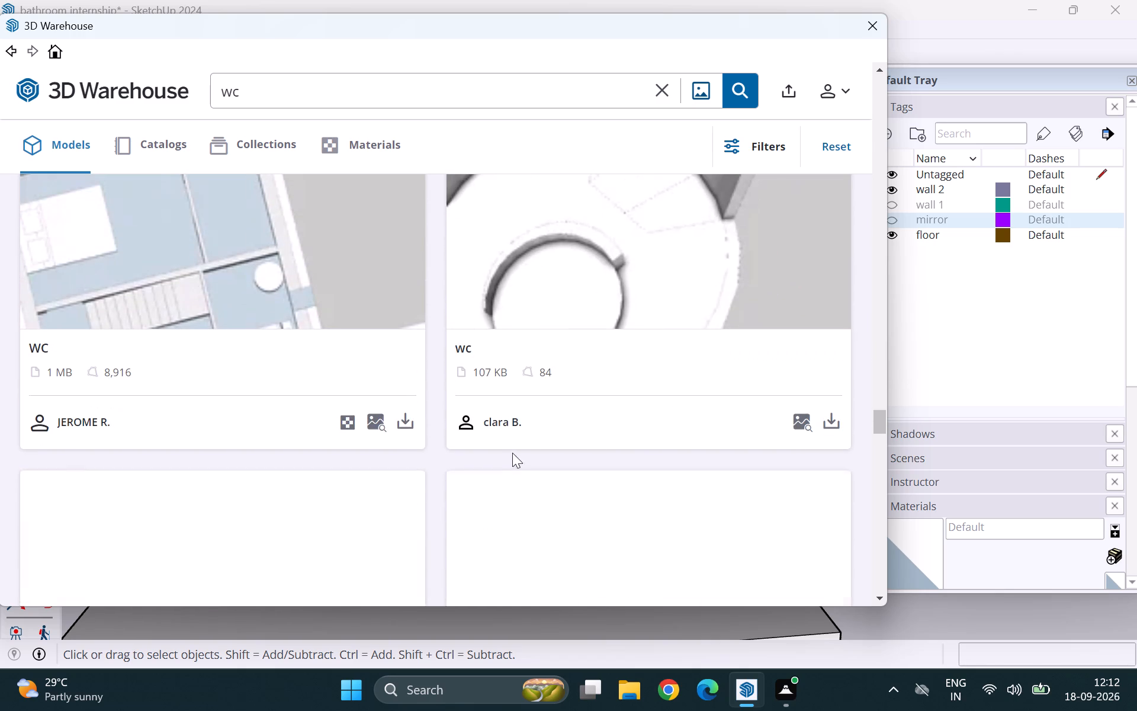
scroll(378, 446, "down", 6)
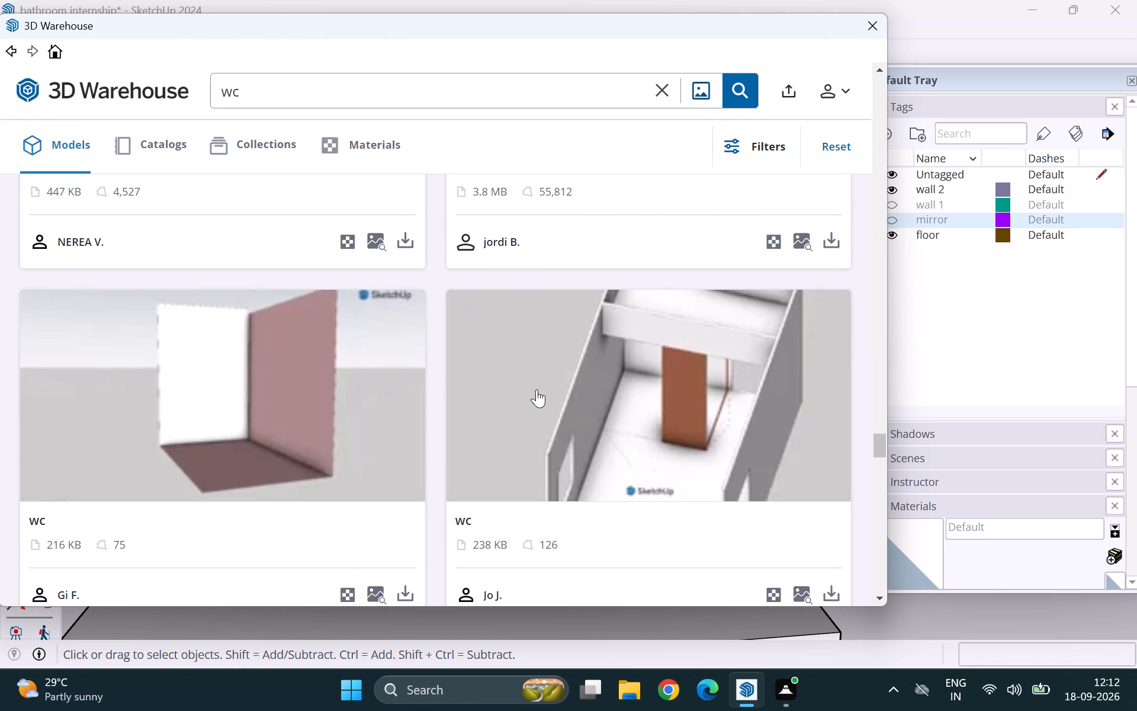
scroll(563, 399, "down", 5)
scroll(456, 436, "down", 4)
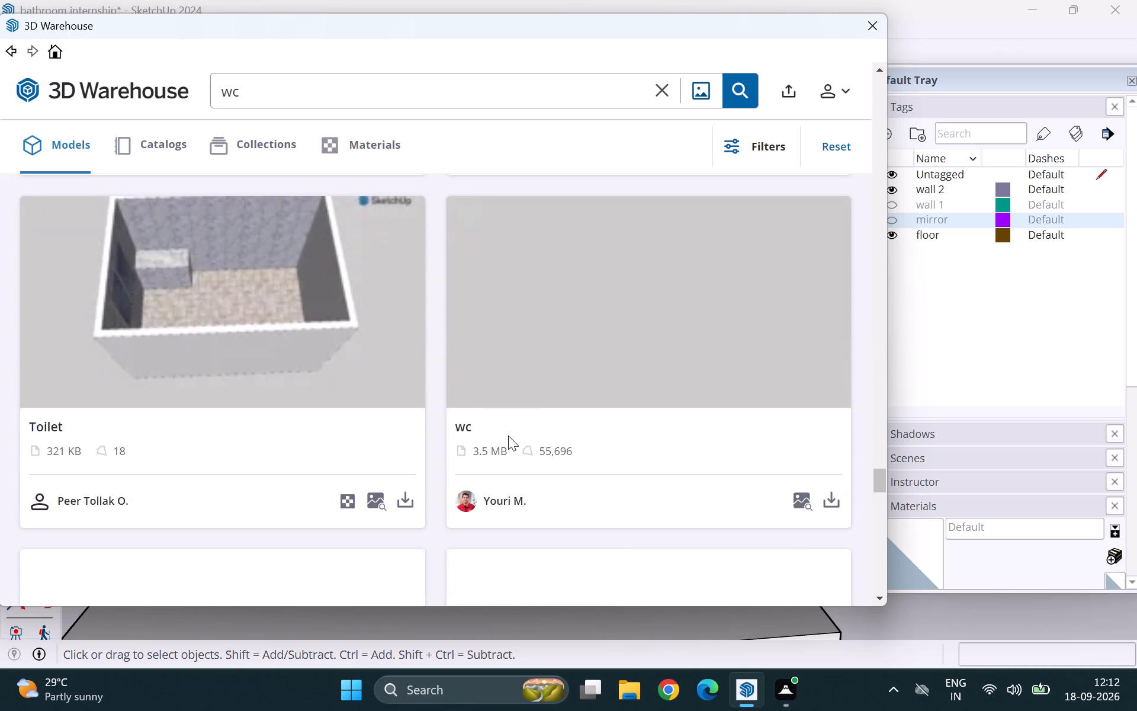
scroll(624, 401, "down", 5)
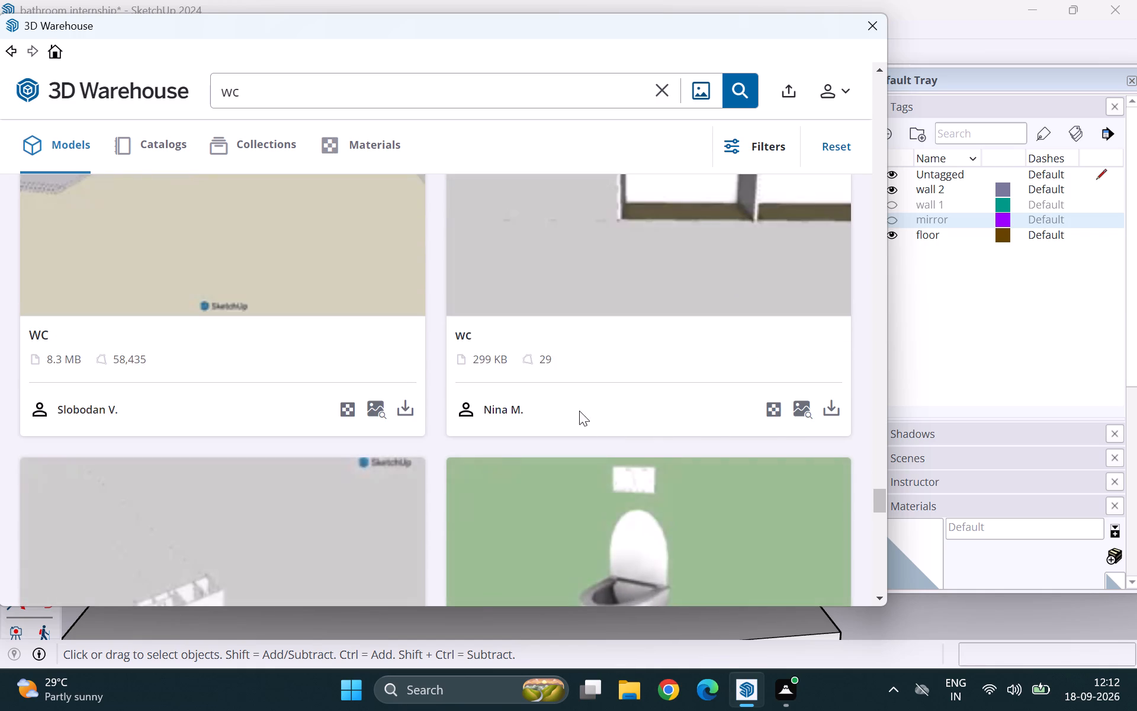
scroll(581, 417, "down", 4)
scroll(624, 454, "down", 12)
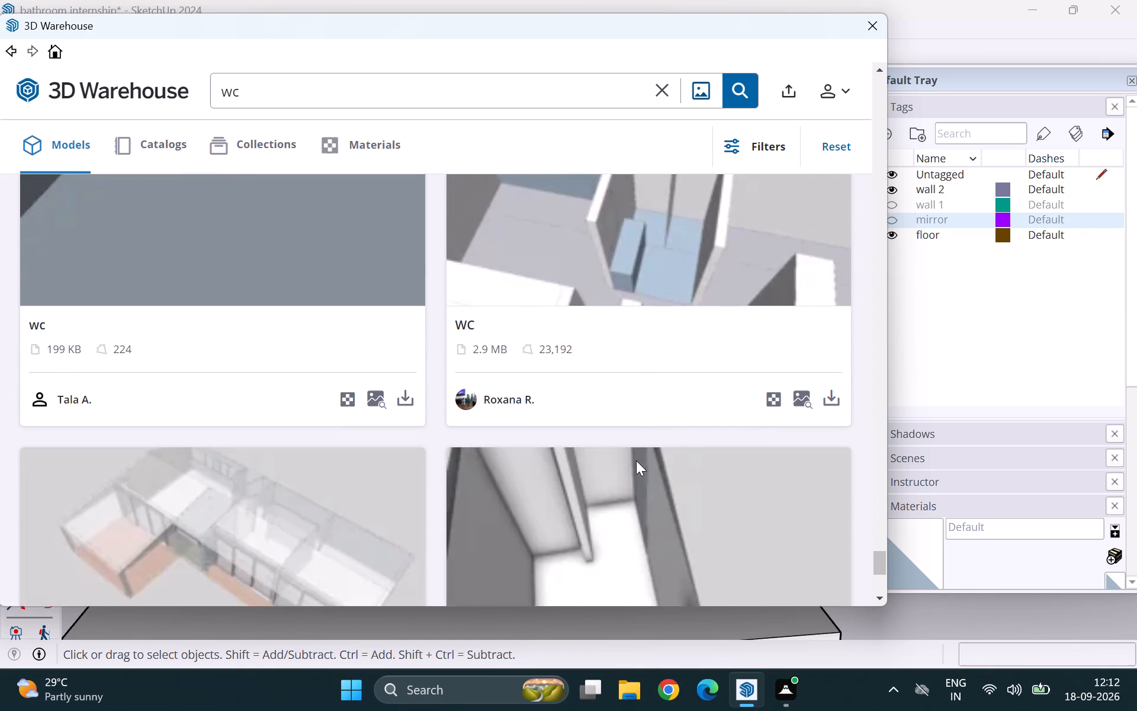
scroll(656, 459, "down", 4)
scroll(677, 415, "up", 8)
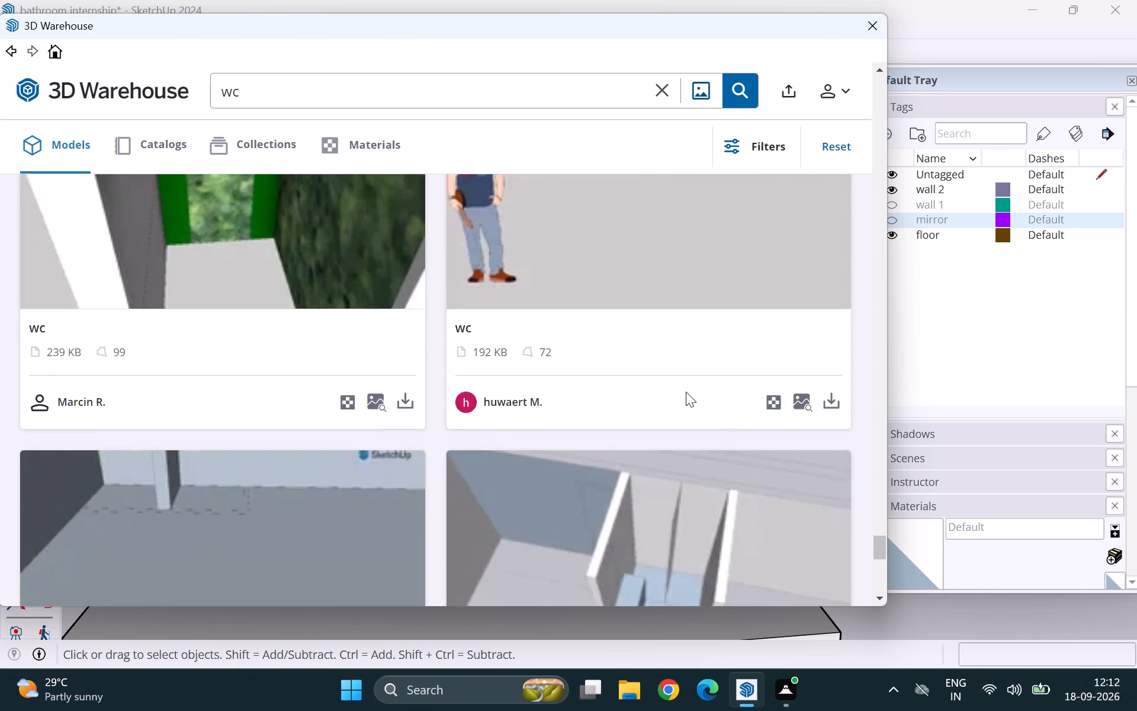
scroll(686, 392, "up", 7)
Search 3D Warehouse for "floor mounted wc" and check the results.
left_click(659, 88)
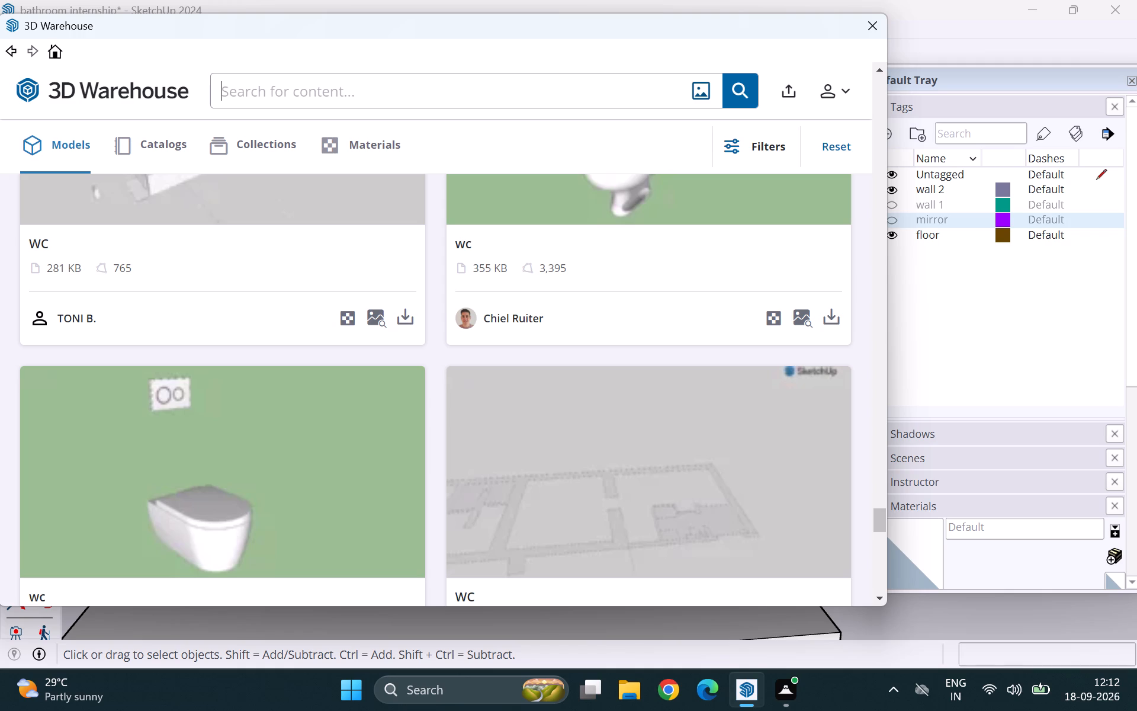
type("floor mounted wc")
key("Return")
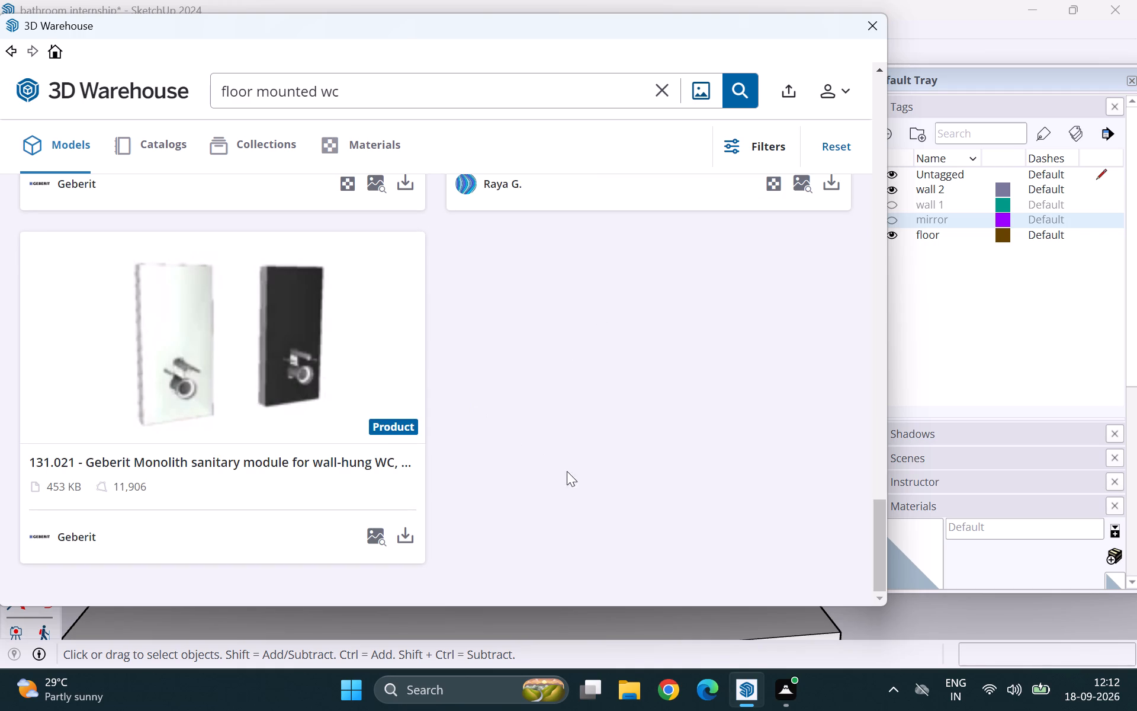
scroll(536, 469, "down", 4)
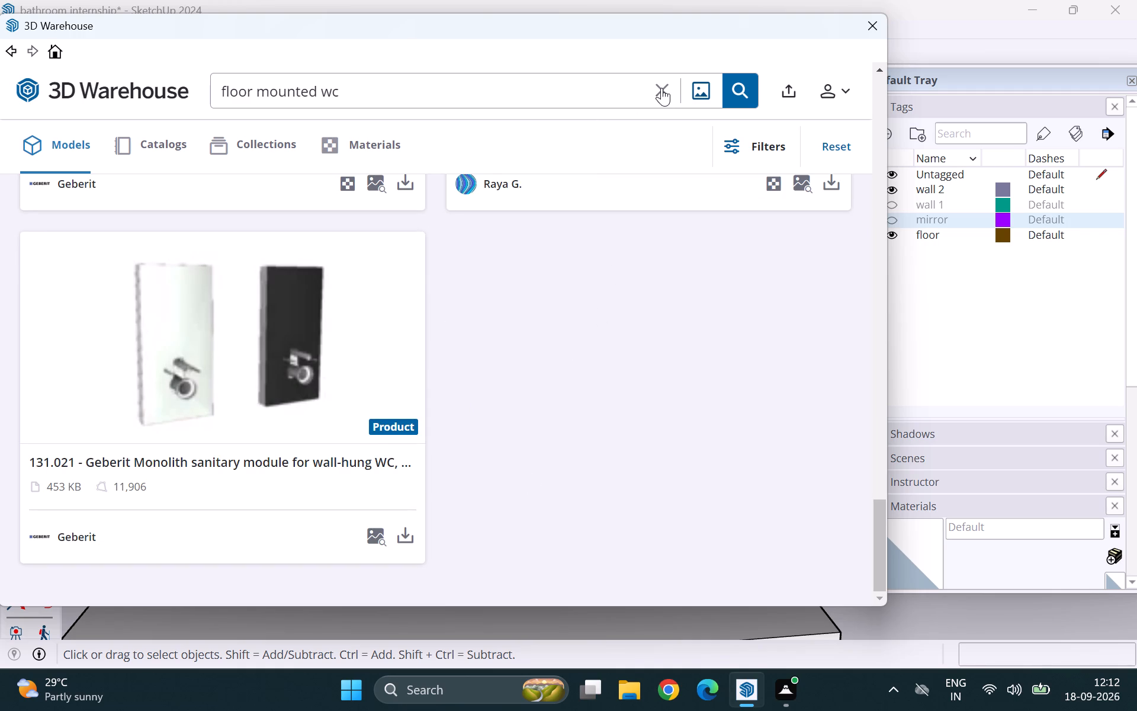
Search 3D Warehouse for "wc" again, look over the results, and close 3D Warehouse.
left_click(661, 88)
left_click(293, 98)
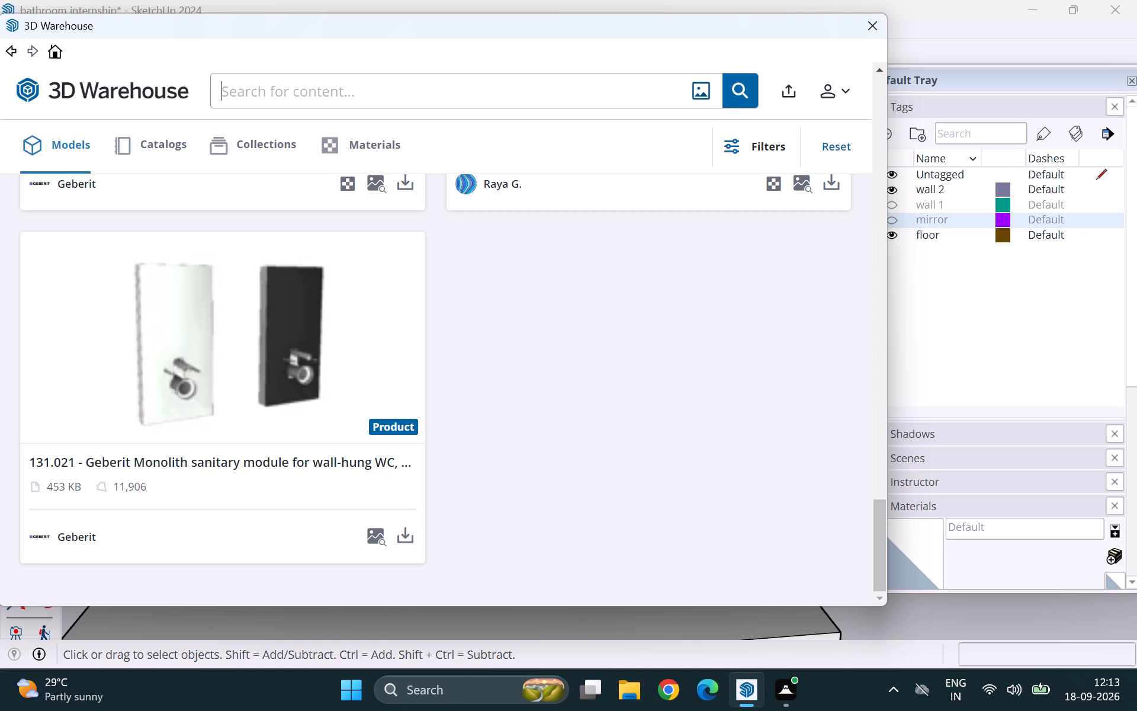
left_click(259, 87)
type("wc")
key("Return")
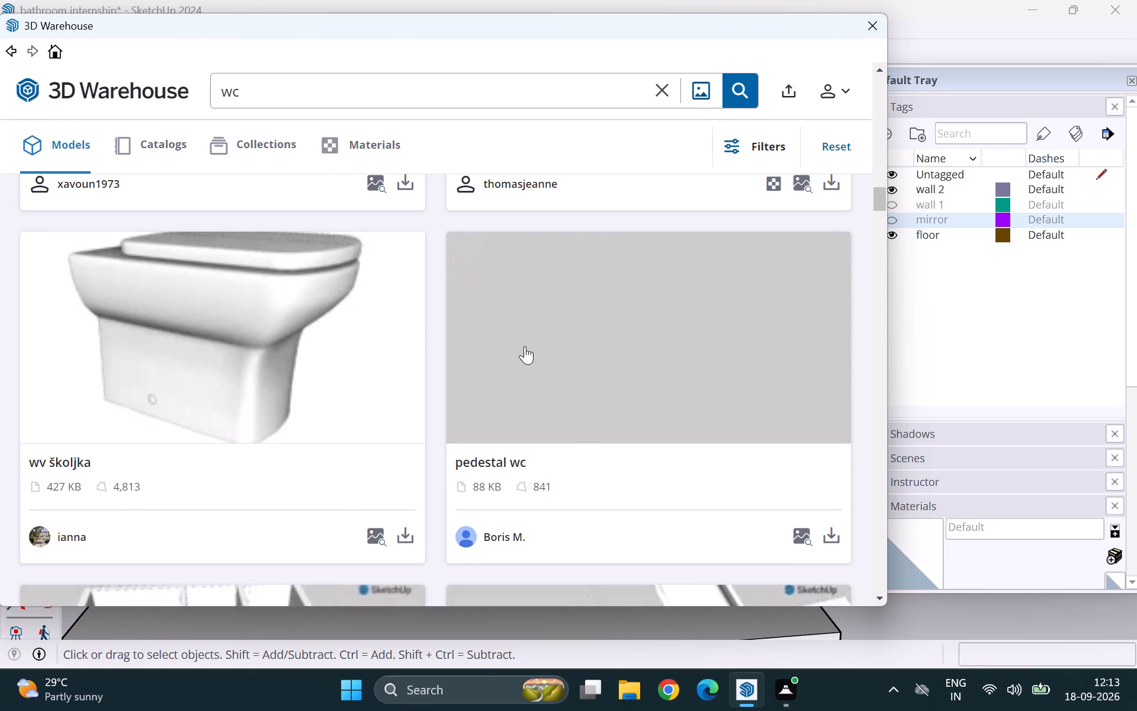
scroll(515, 352, "down", 1)
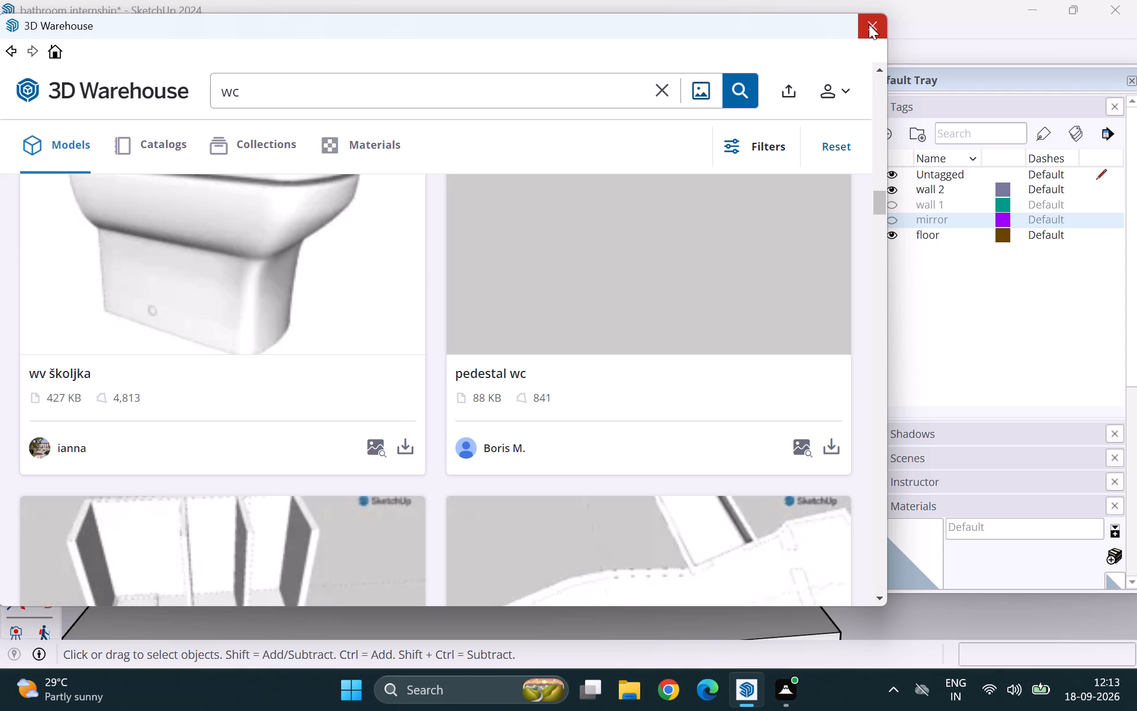
left_click(869, 24)
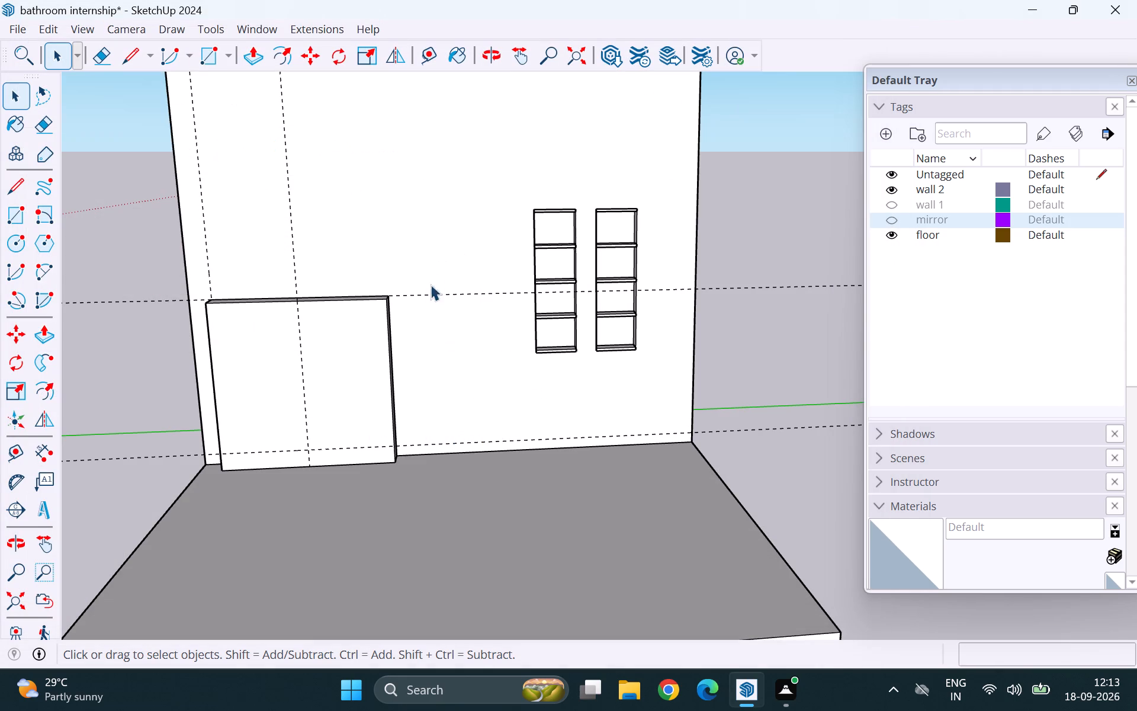
Display the V-Ray for SketchUp tools and open the Chaos Cosmos Browser.
scroll(320, 355, "down", 6)
right_click(659, 26)
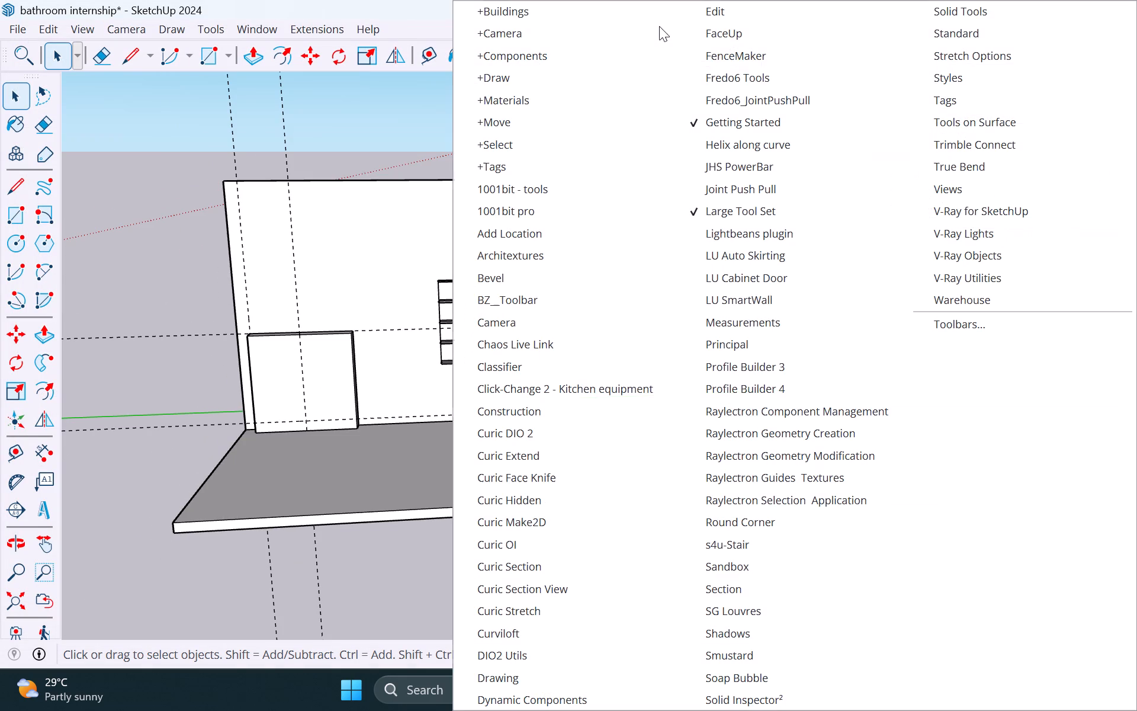
left_click(962, 217)
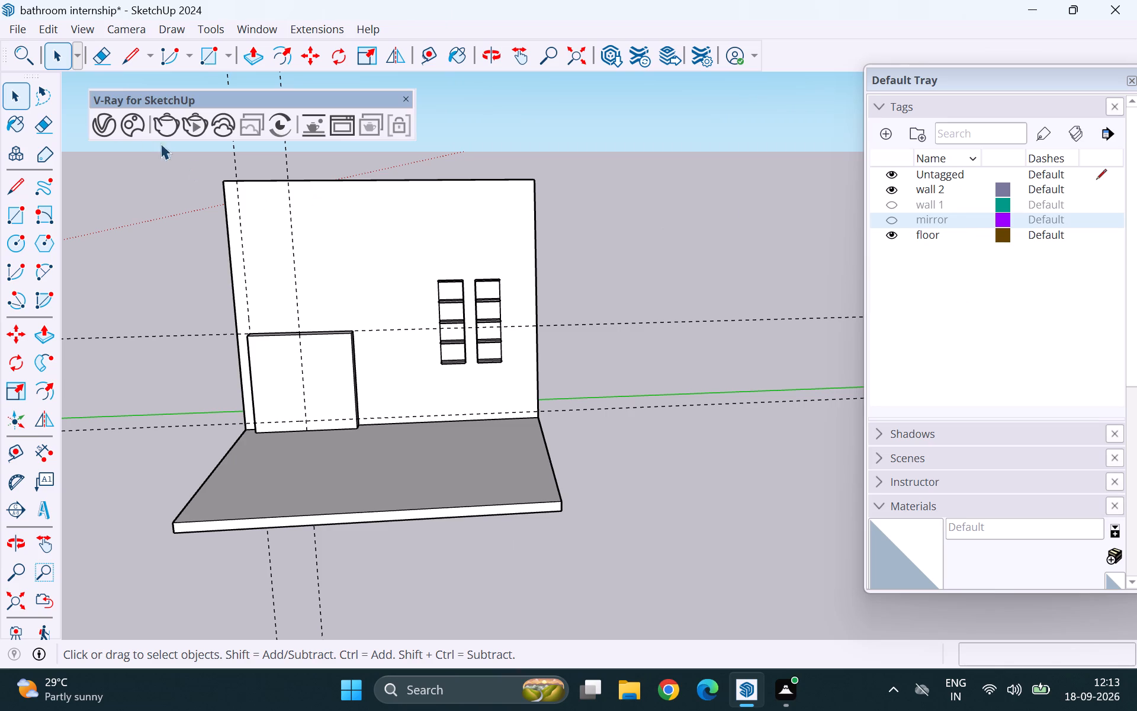
left_click(138, 135)
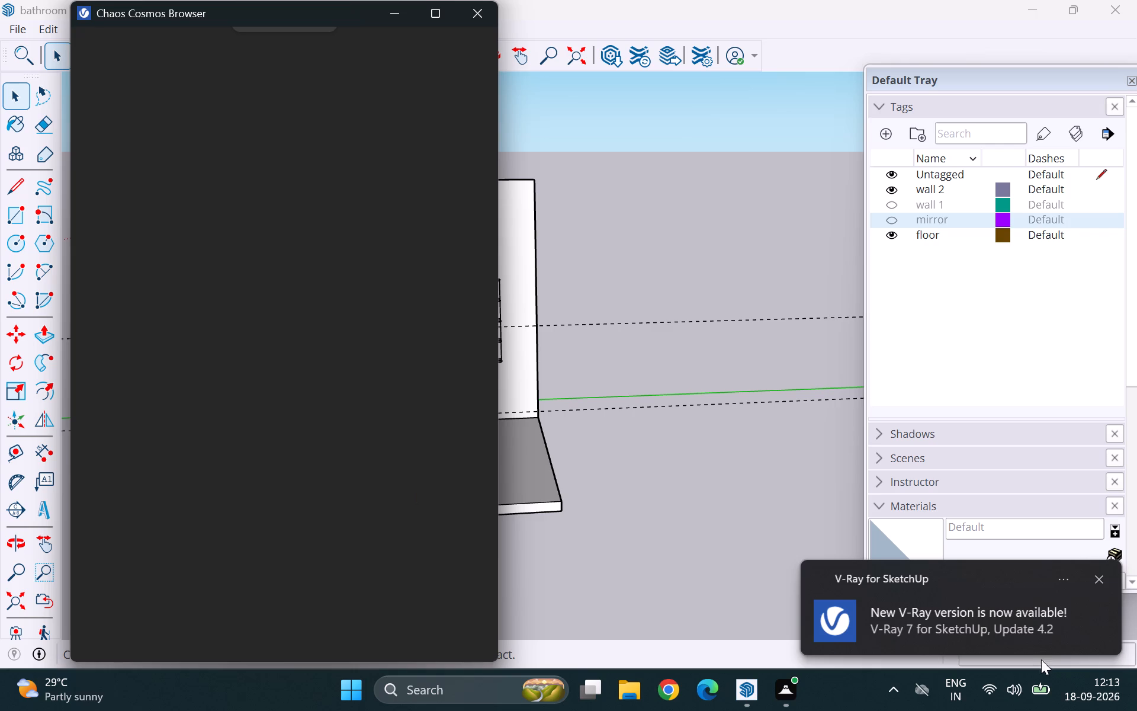
left_click(1099, 578)
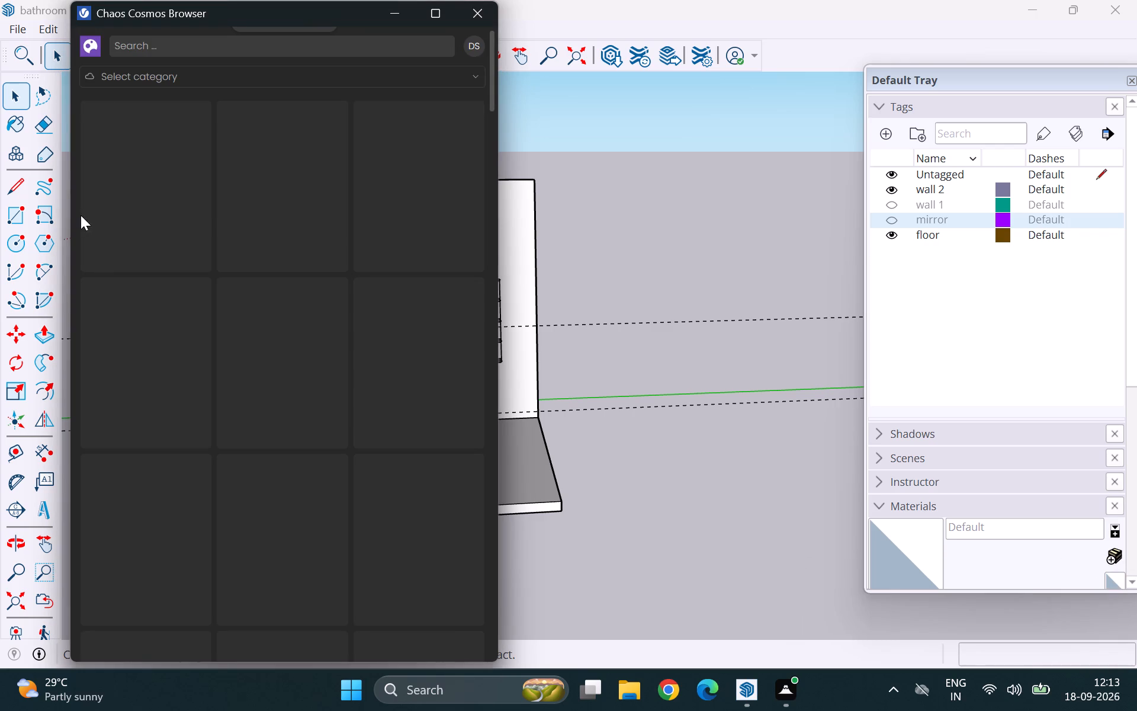
Search the Chaos Cosmos library for "wc".
left_click(144, 43)
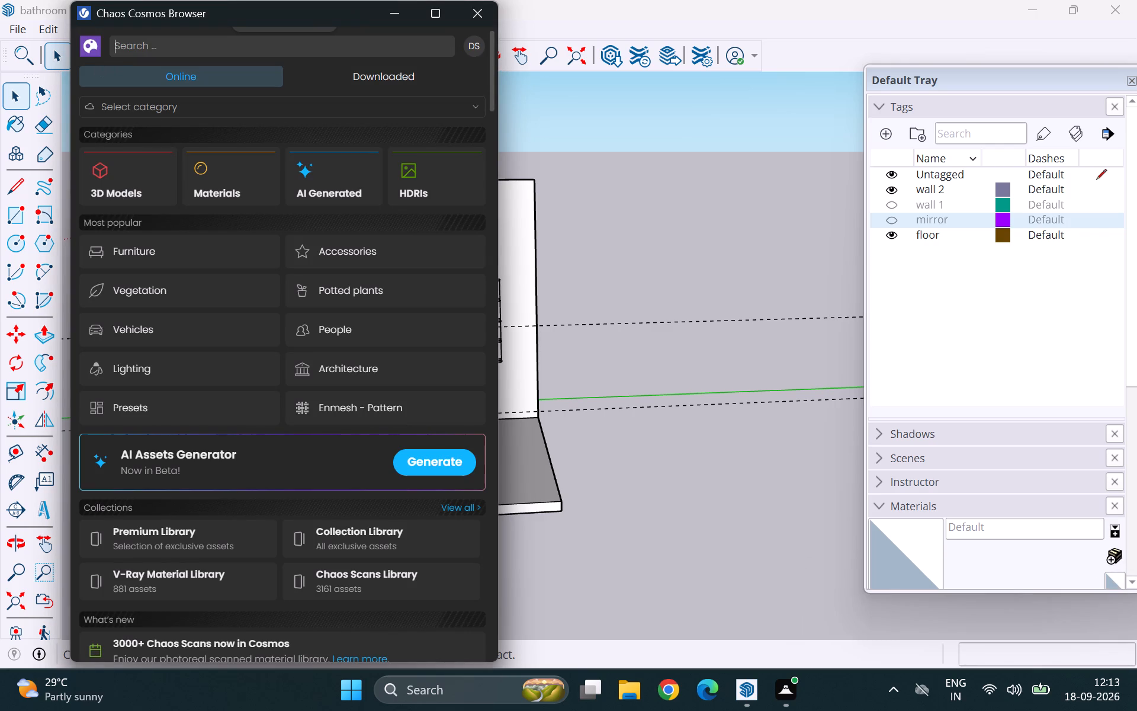
type("wc")
key("Return")
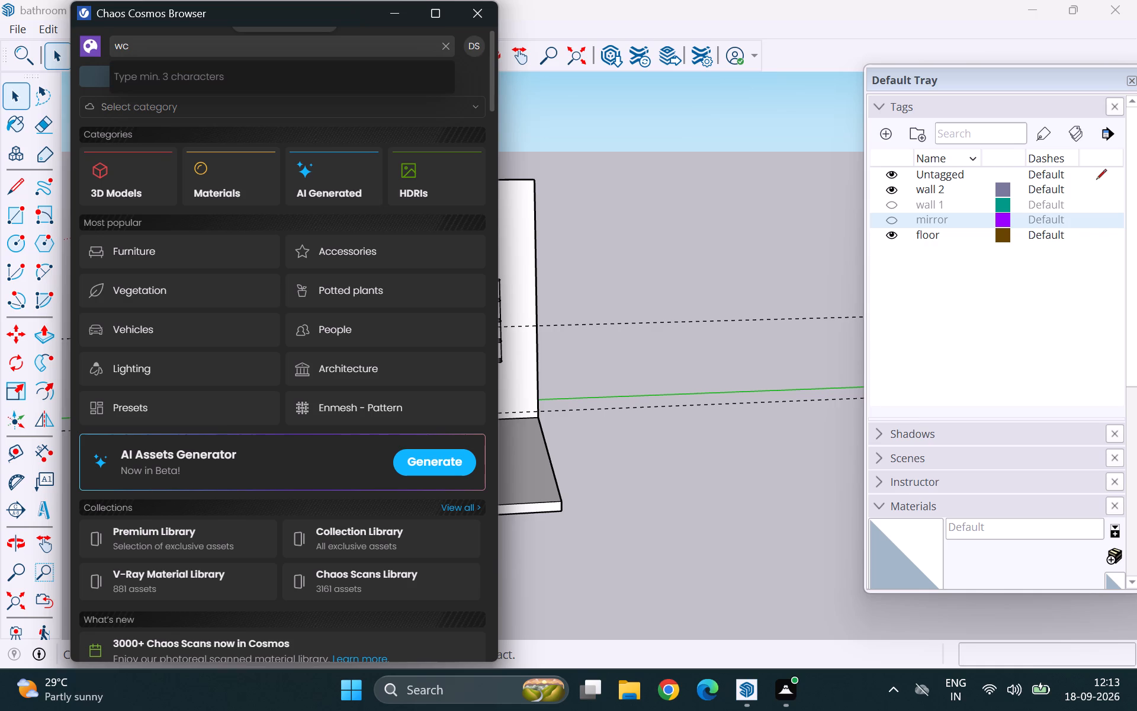
Browse the Materials category of the Chaos Cosmos library and look over its subcategories.
left_click(163, 102)
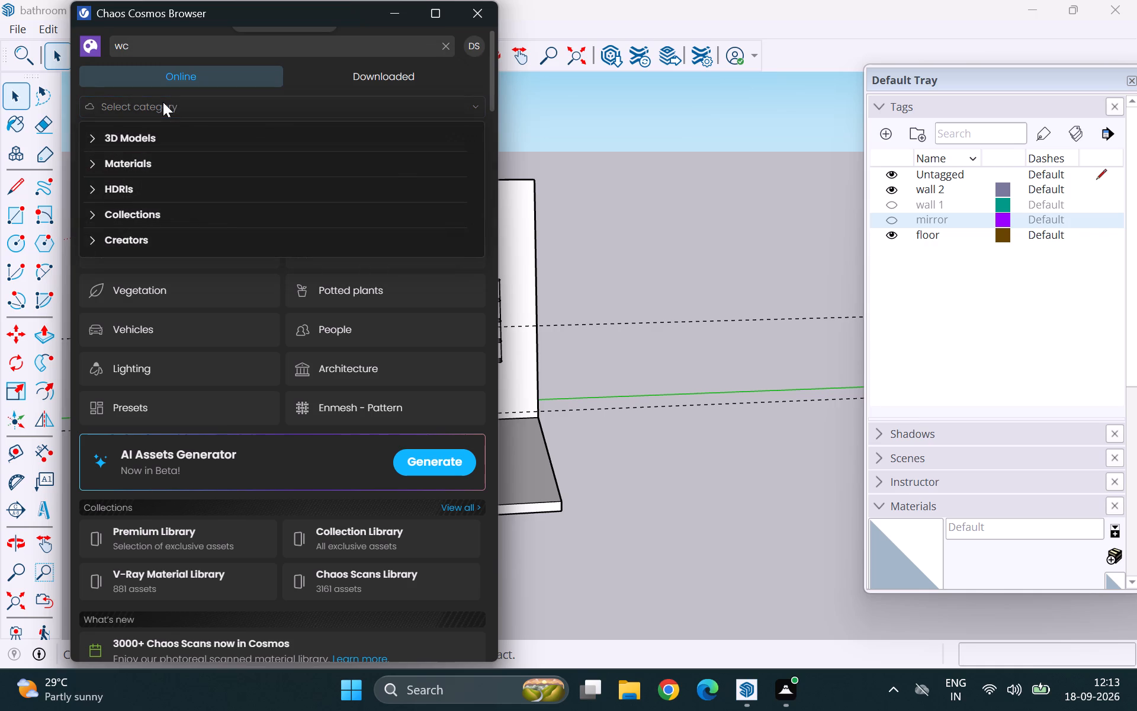
left_click(135, 166)
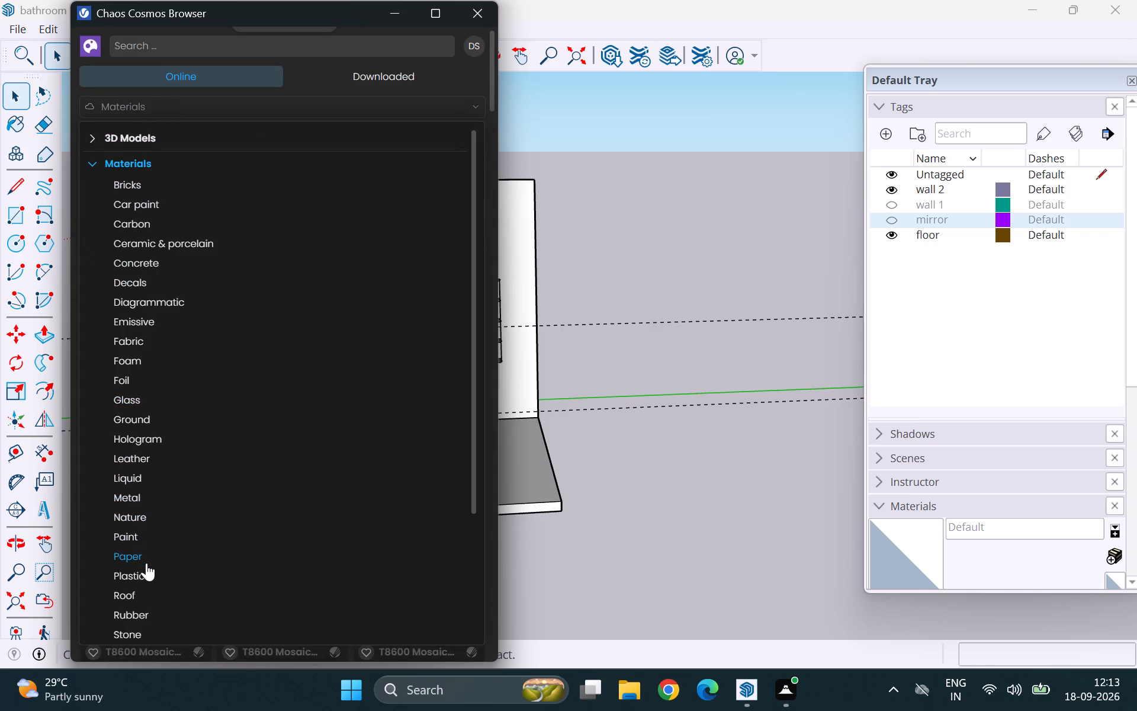
scroll(141, 616, "down", 2)
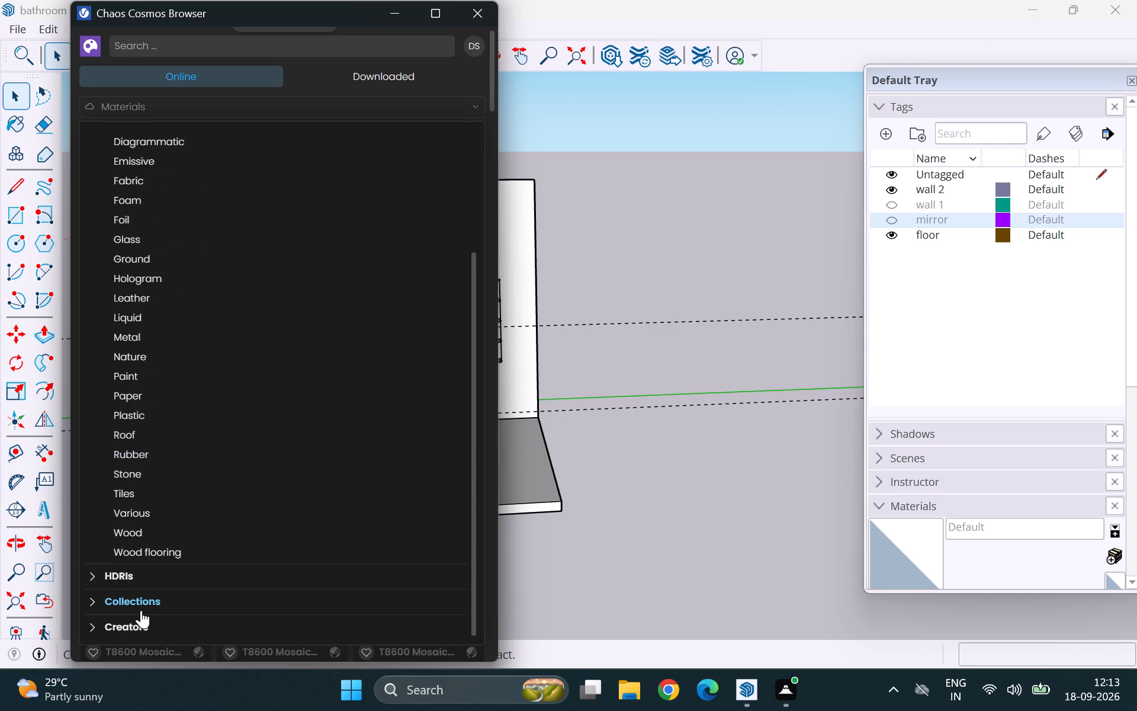
scroll(141, 610, "down", 3)
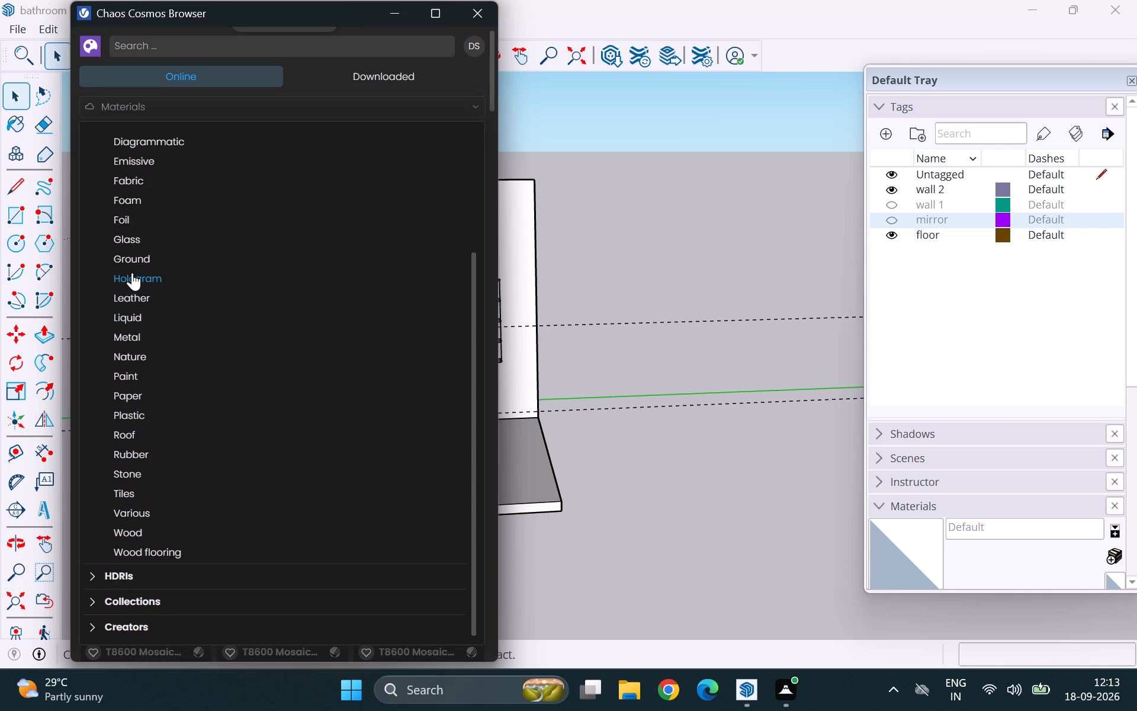
scroll(125, 195, "up", 2)
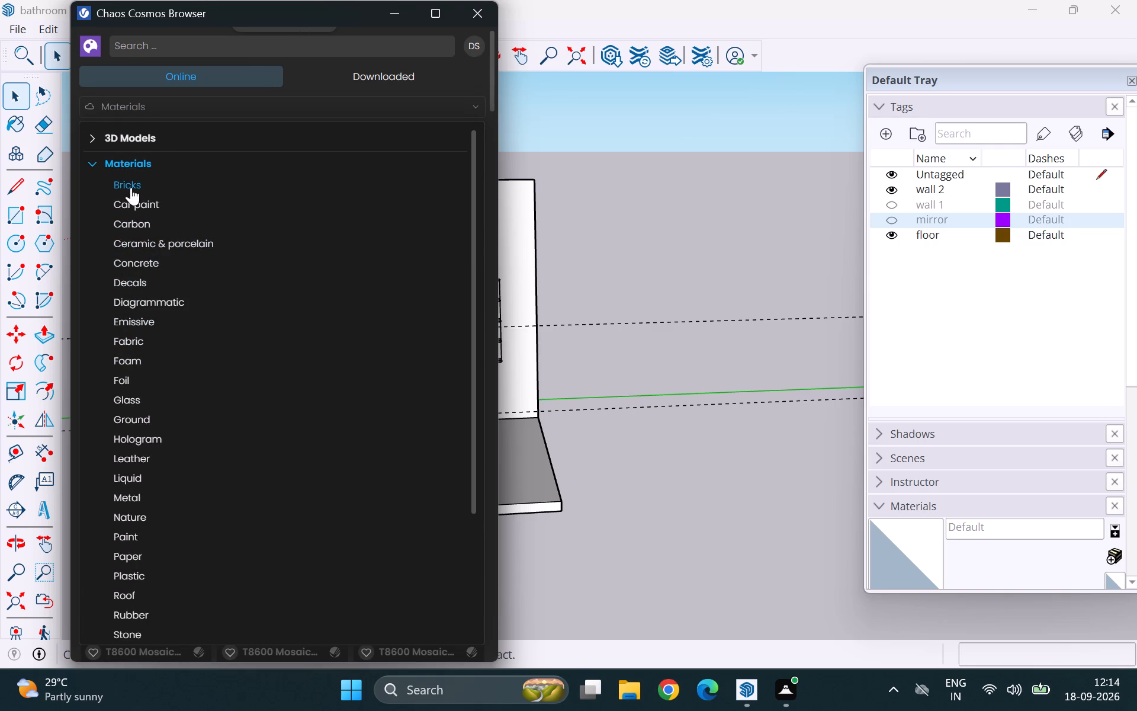
left_click(129, 105)
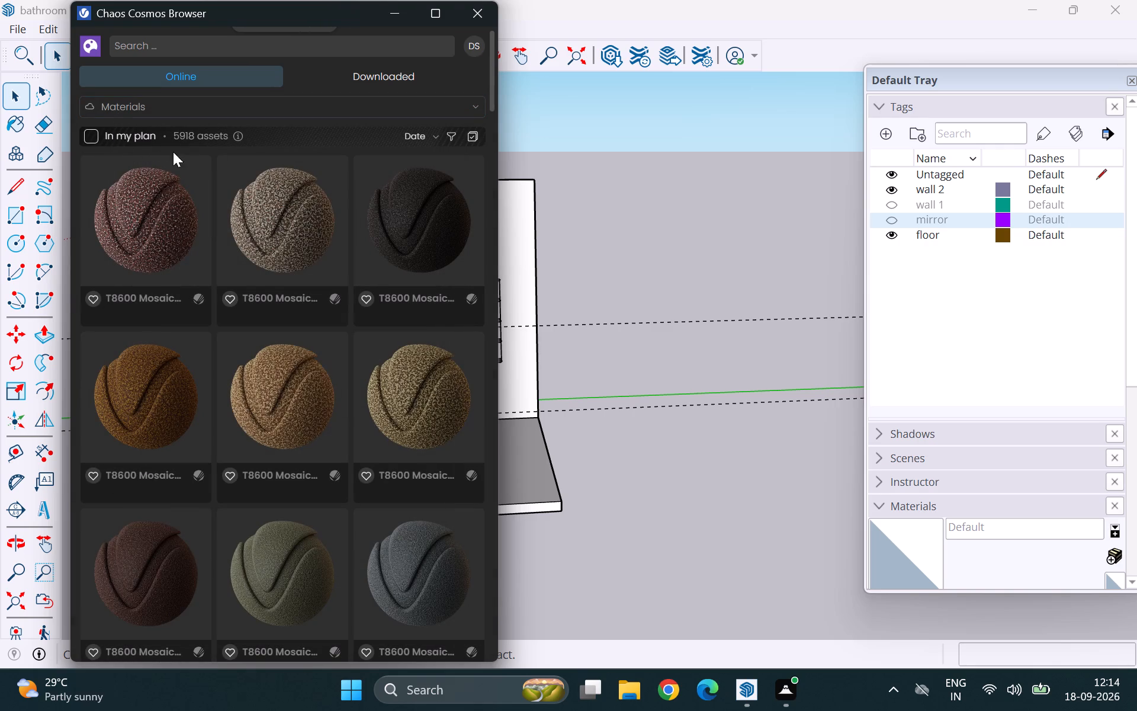
Browse the 3D Models categories, including Accessories and Furniture, and look through the assets under Other furniture.
left_click(129, 104)
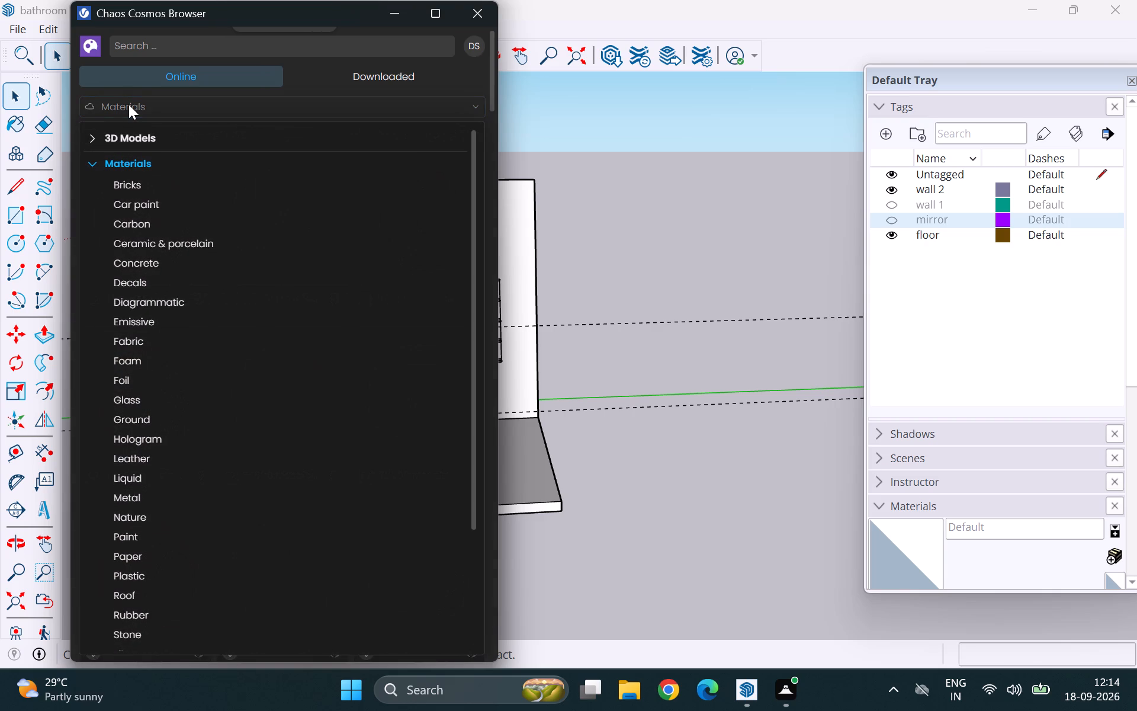
left_click(137, 136)
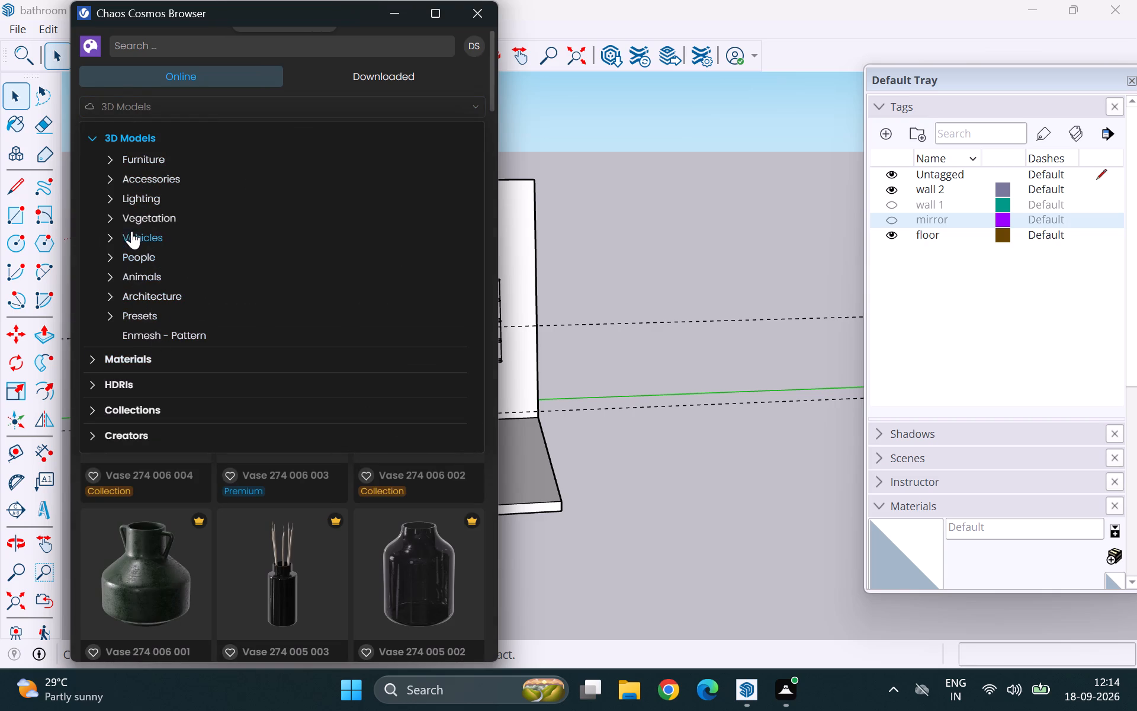
left_click(131, 181)
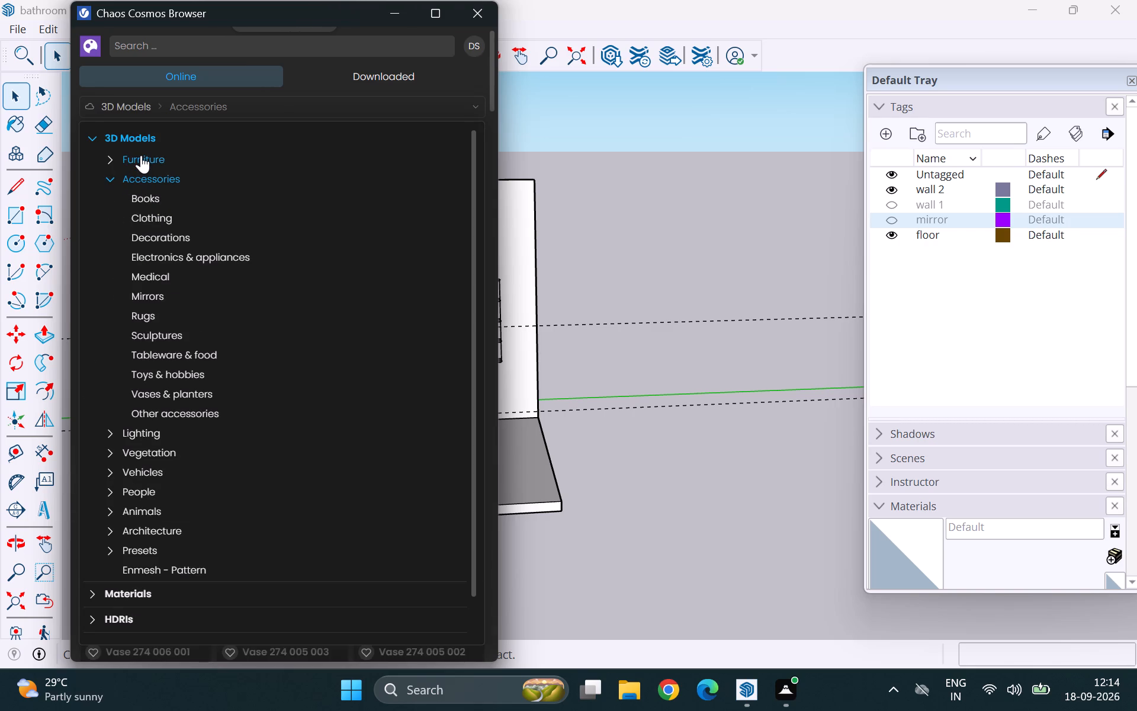
left_click(141, 155)
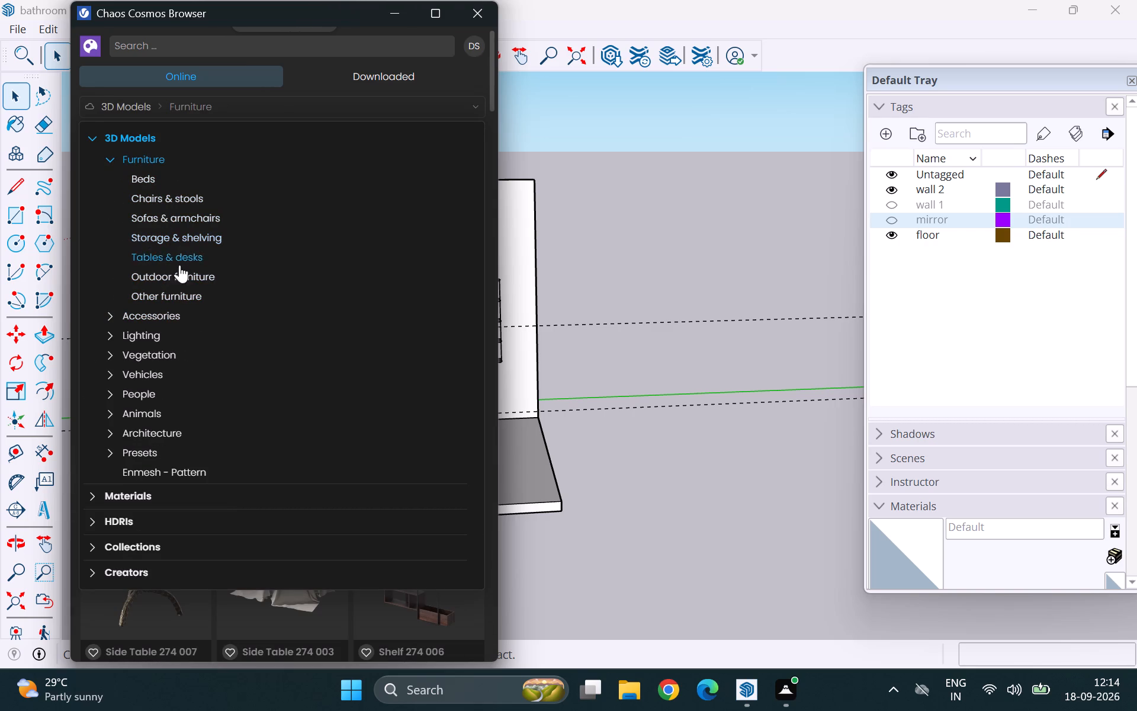
left_click(168, 295)
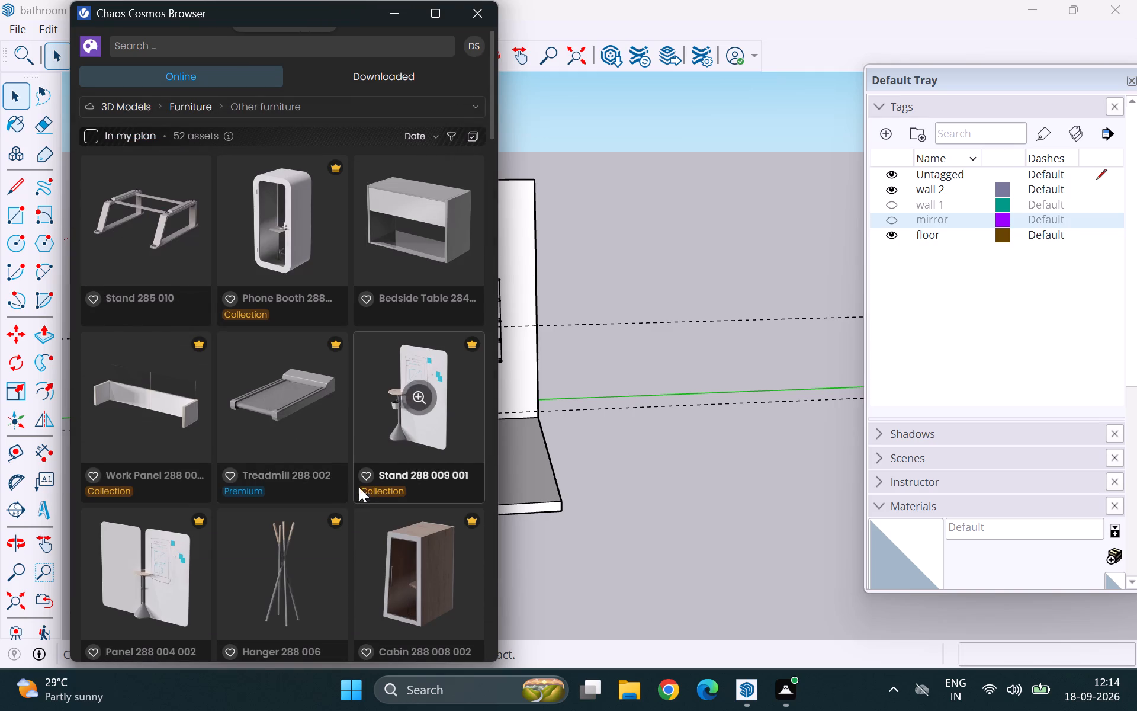
scroll(345, 486, "down", 13)
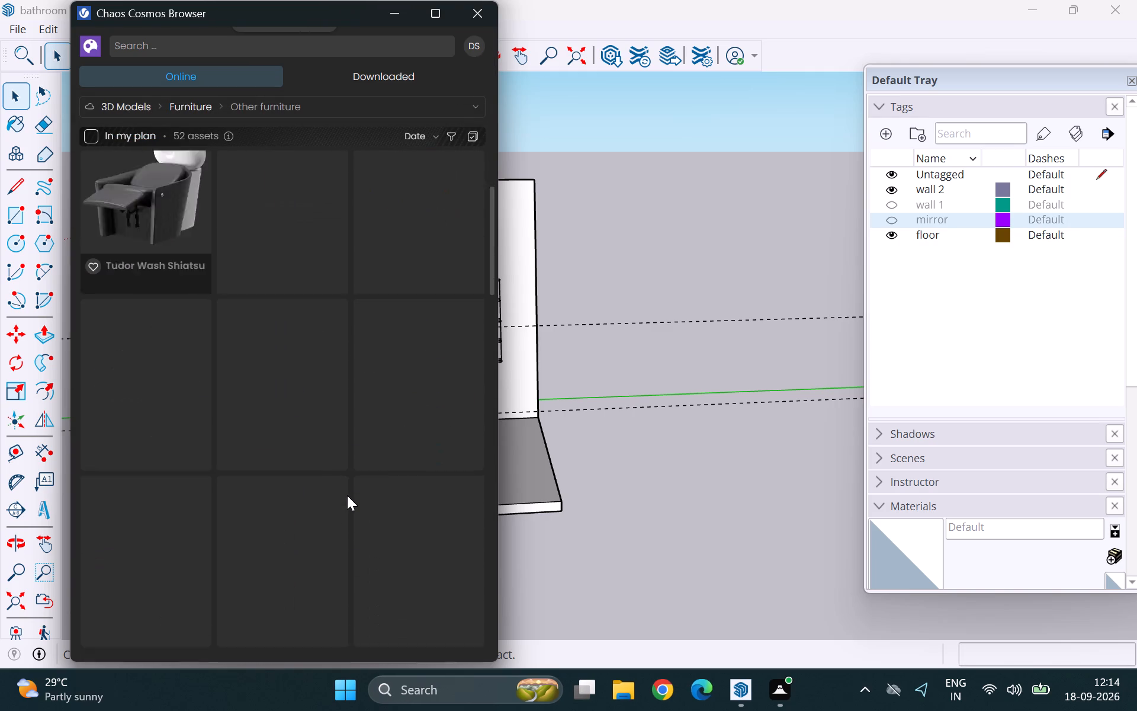
scroll(347, 495, "up", 6)
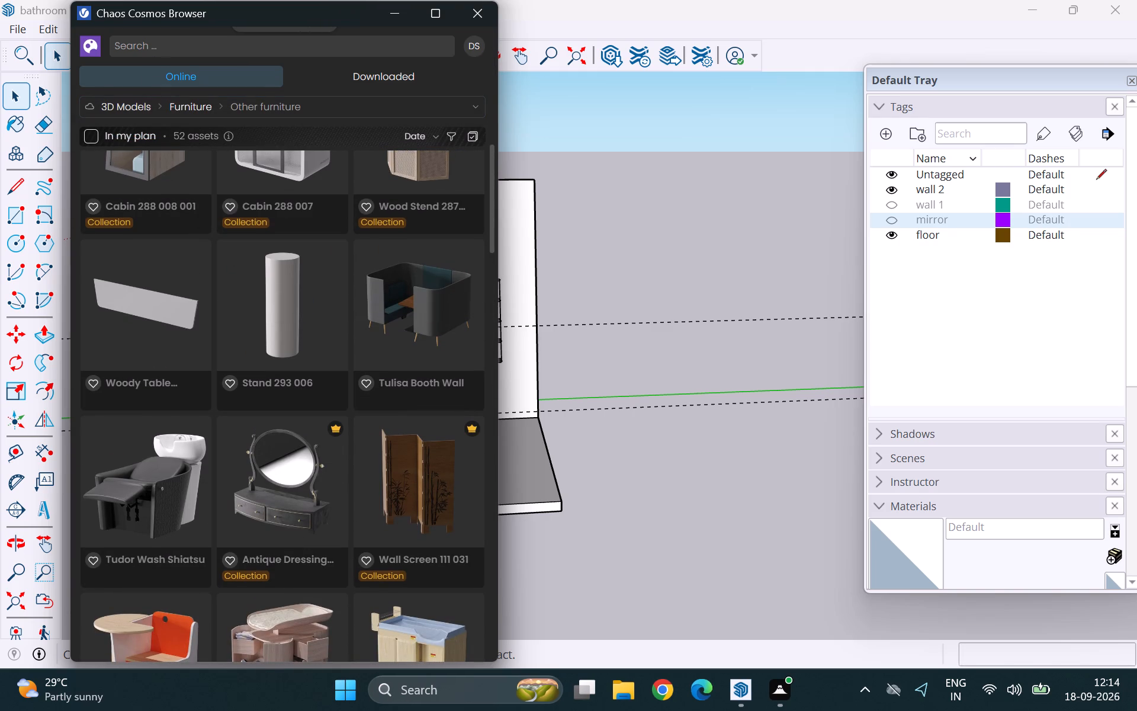
Search the Chaos Cosmos library for "bathroom", choose the suggestion Bathroom Fixture 01 22-64, and check the online and downloaded assets for it.
left_click(156, 49)
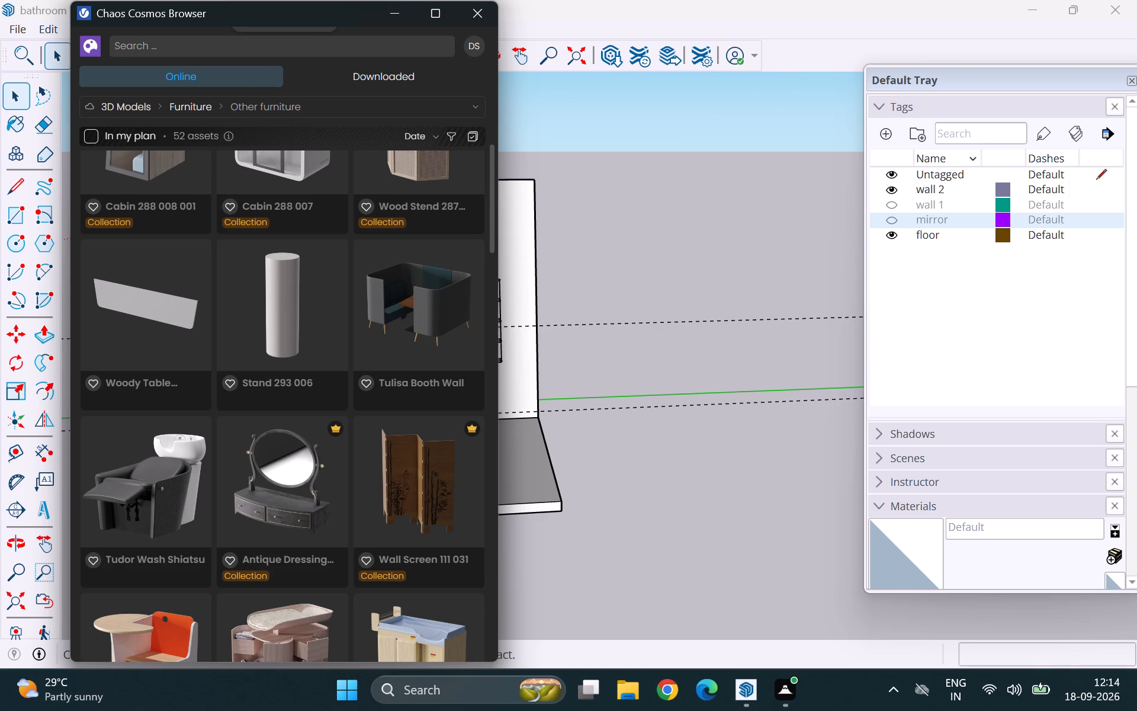
key("w")
key("c")
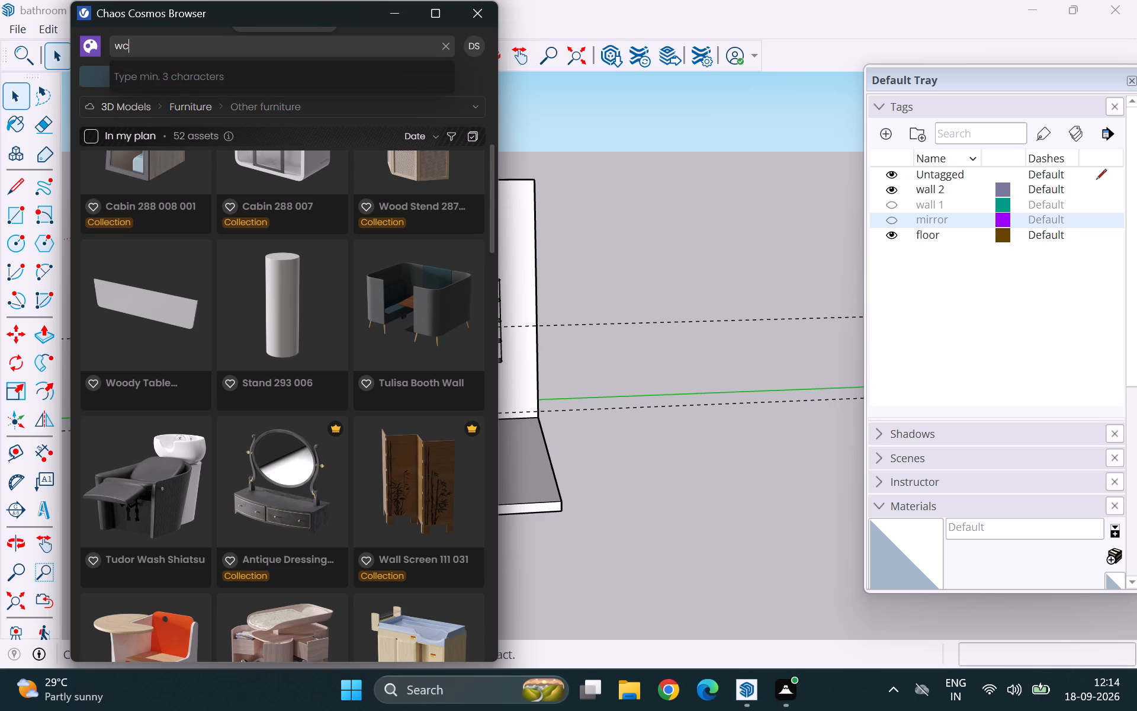
key("BackSpace")
key("BackSpace")
type("bathroom")
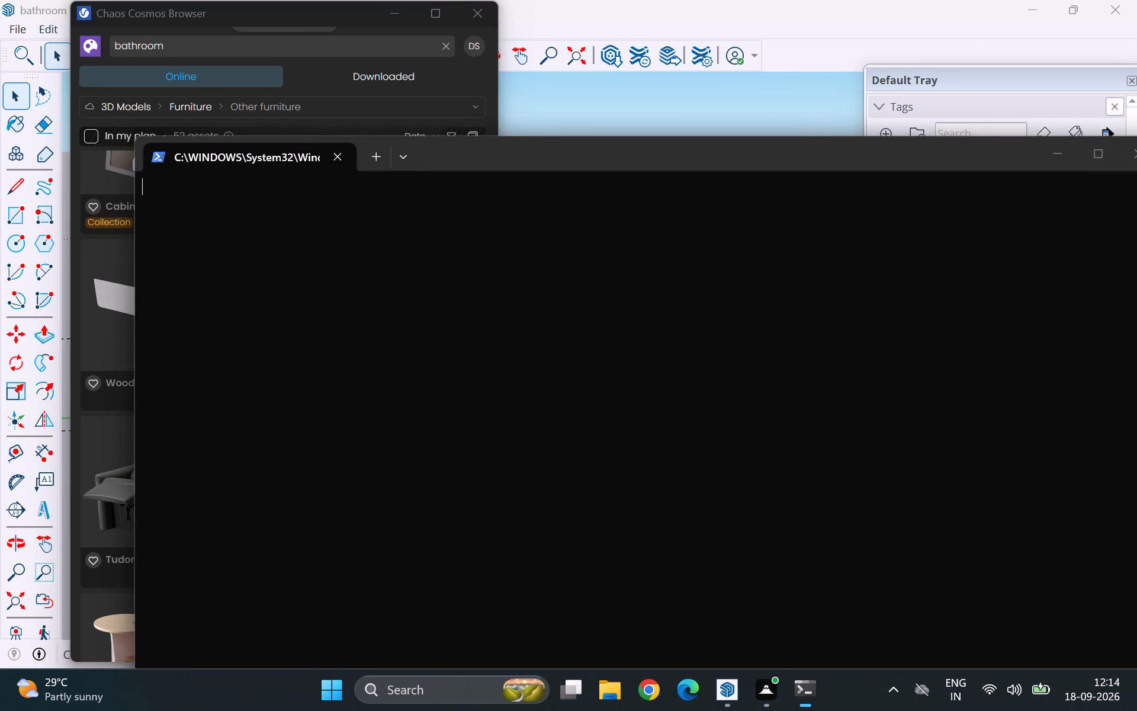
key("Return")
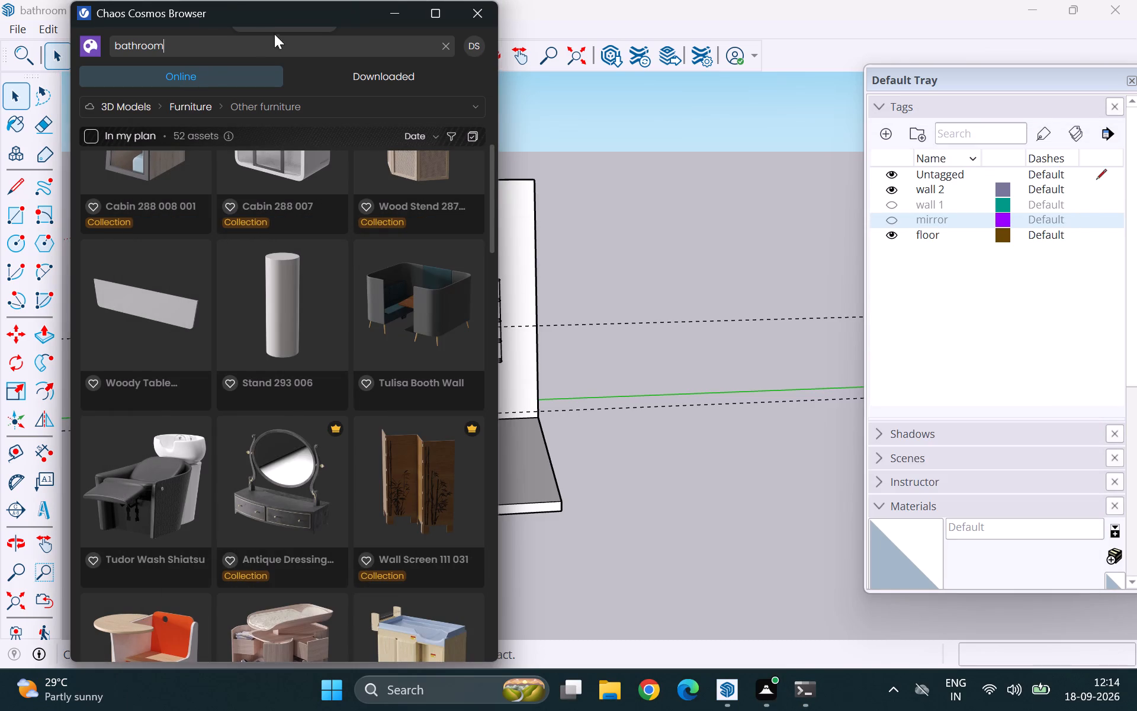
left_click(185, 43)
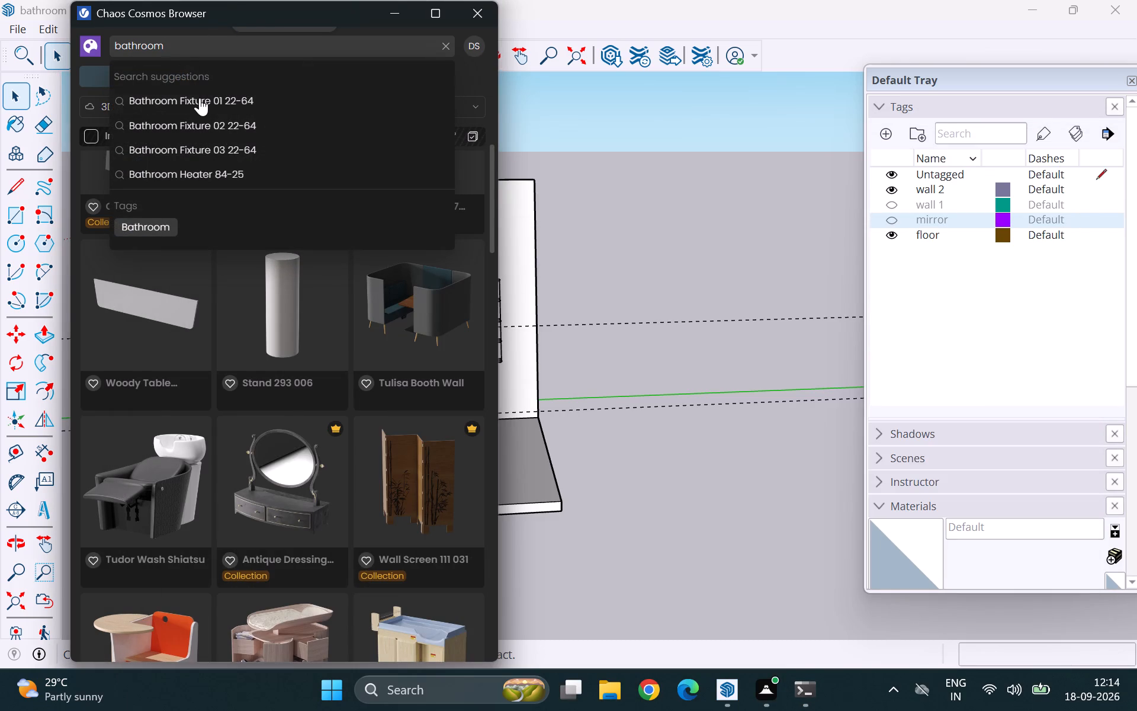
left_click(200, 101)
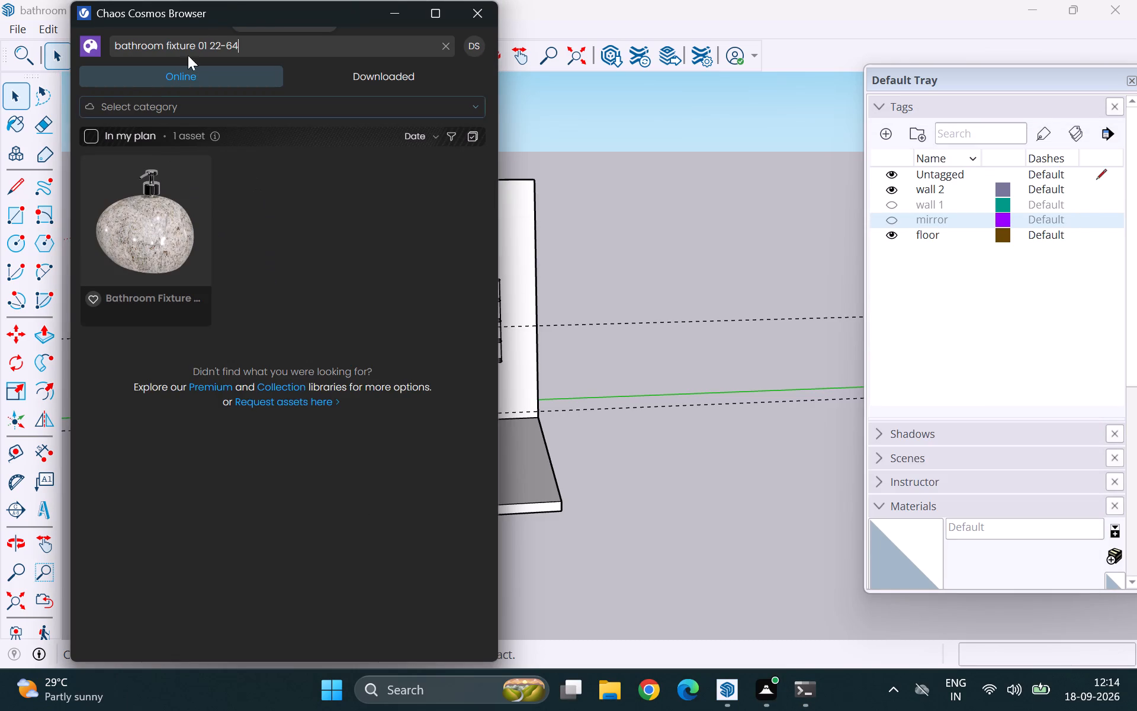
left_click(333, 71)
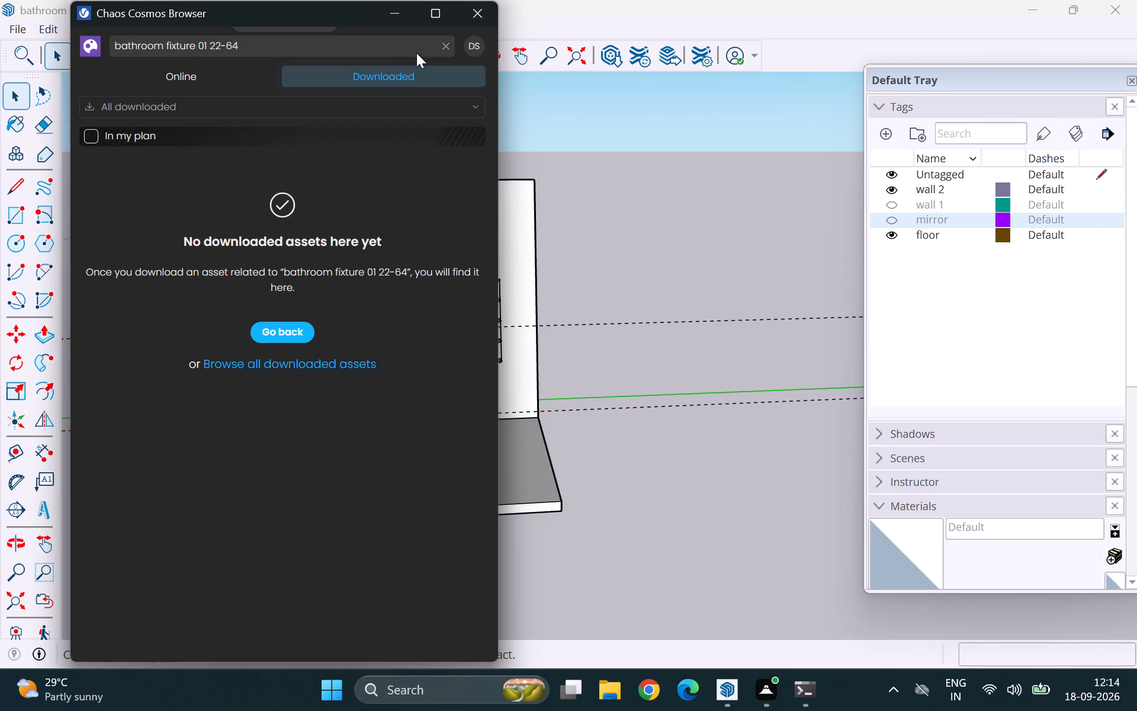
Clear the search term and return to the online assets.
left_click(452, 49)
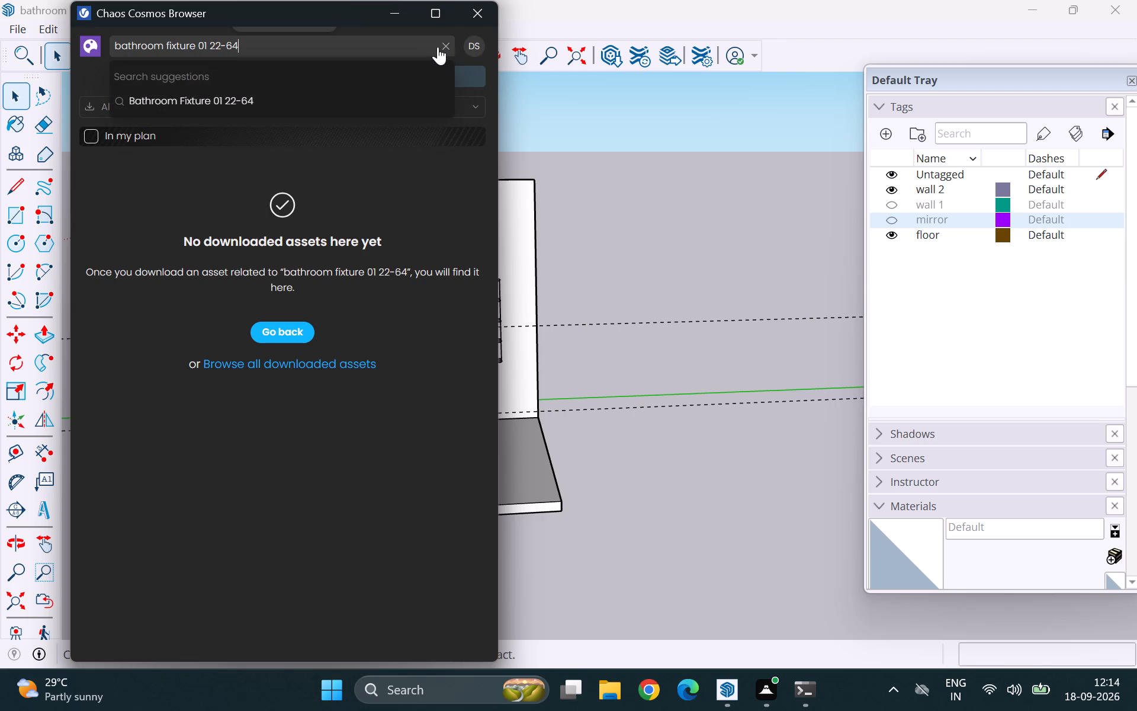
left_click(439, 43)
left_click(445, 44)
left_click(189, 69)
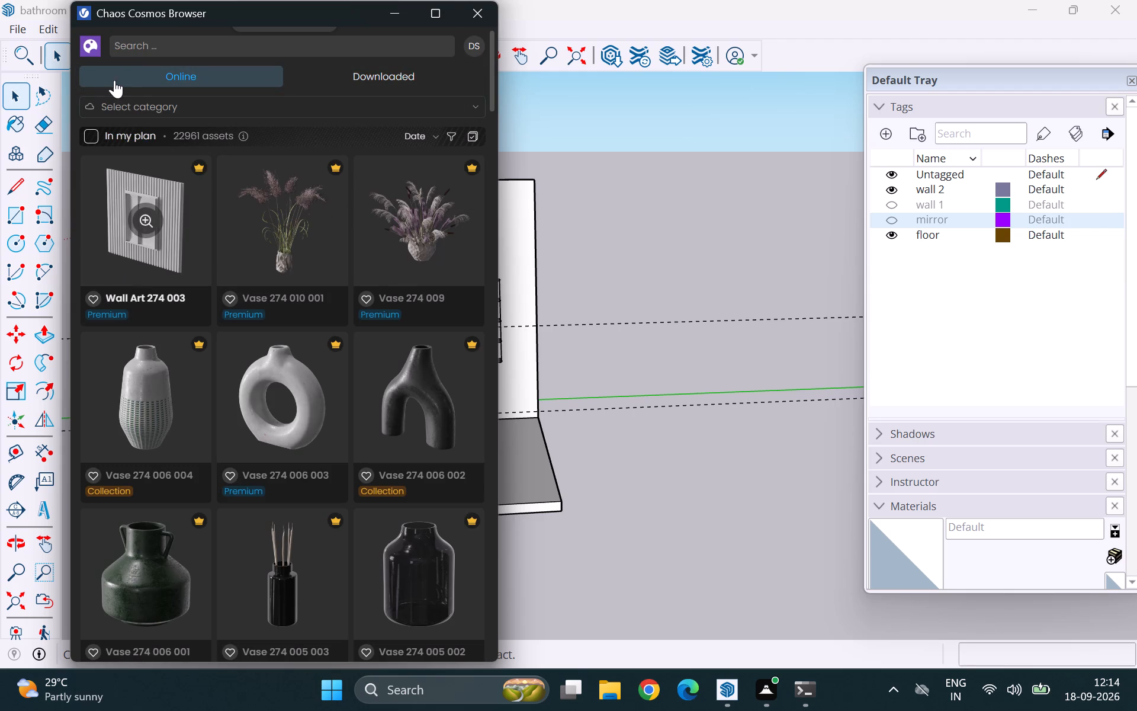
Look through the full, unfiltered online asset library for a model suitable for the bathroom.
left_click(124, 107)
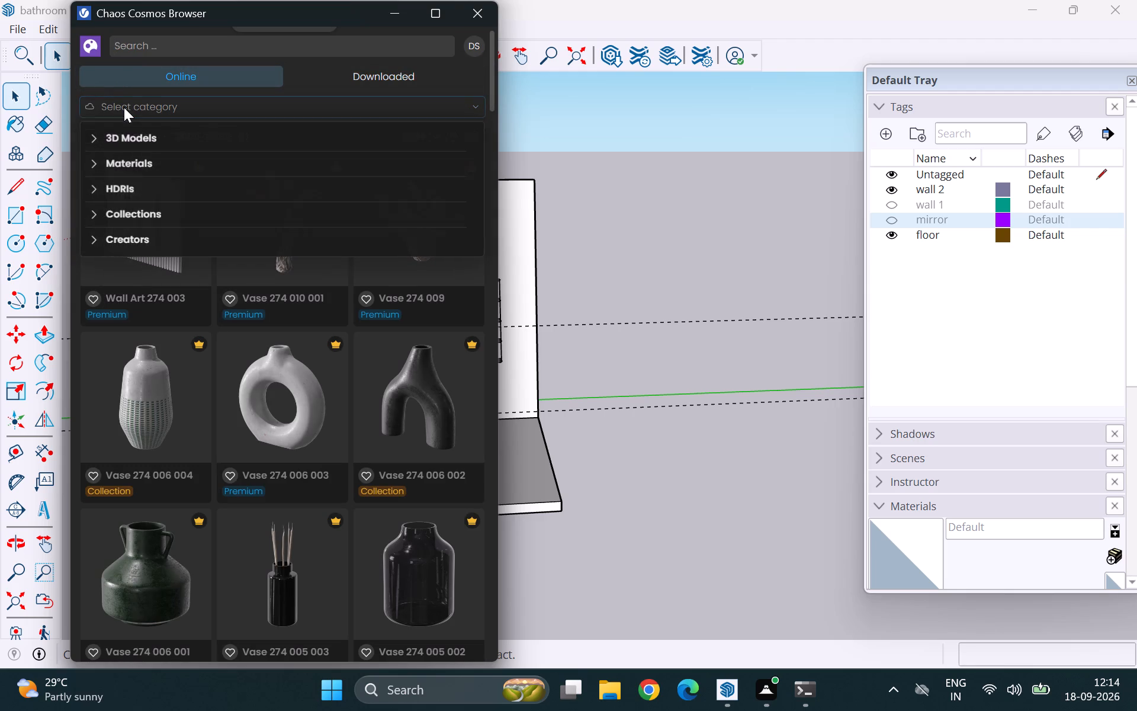
left_click(124, 107)
scroll(244, 371, "down", 7)
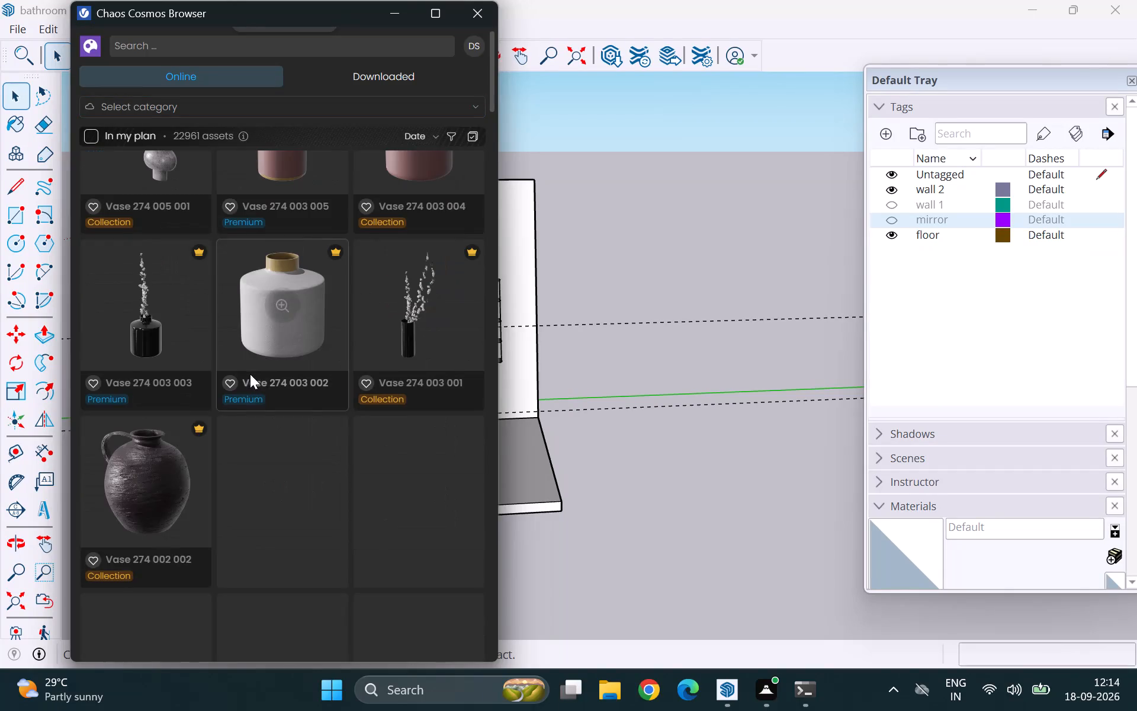
scroll(250, 374, "down", 17)
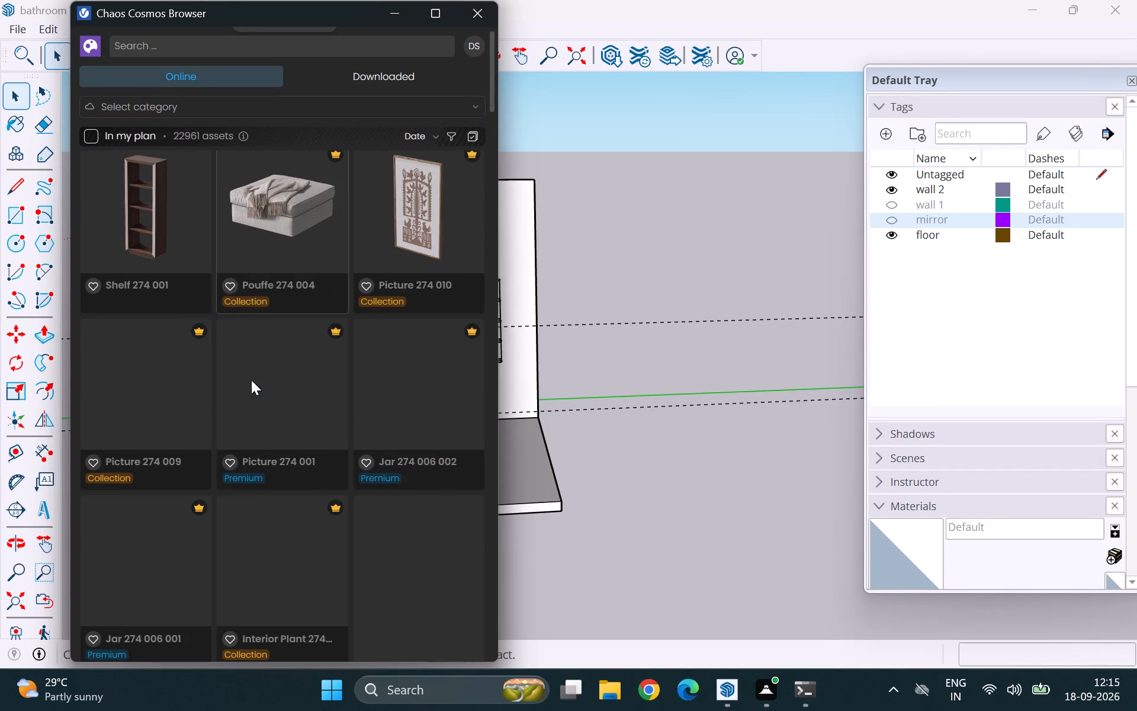
scroll(251, 380, "down", 12)
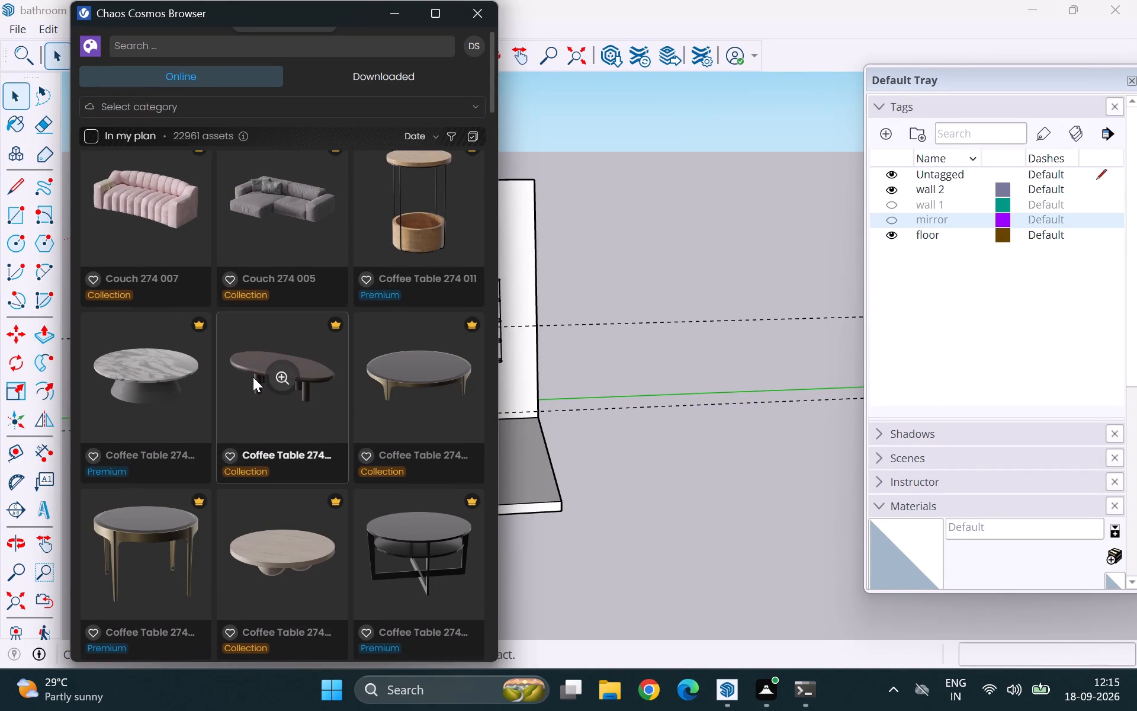
scroll(253, 377, "down", 13)
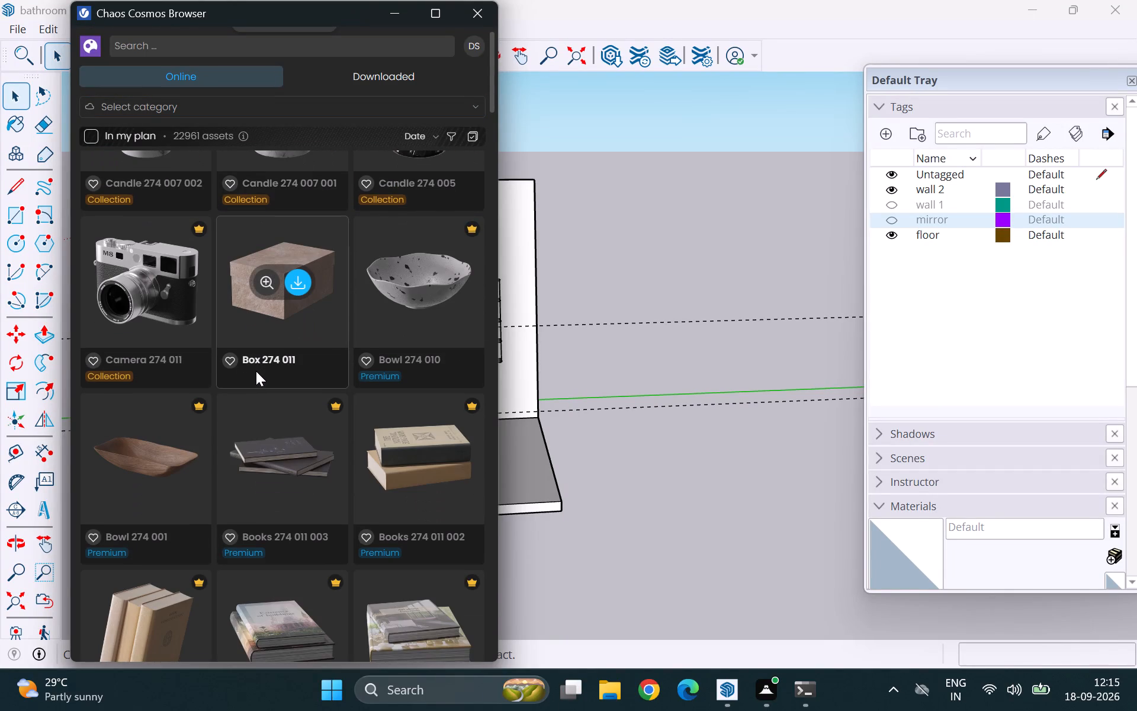
scroll(256, 372, "down", 6)
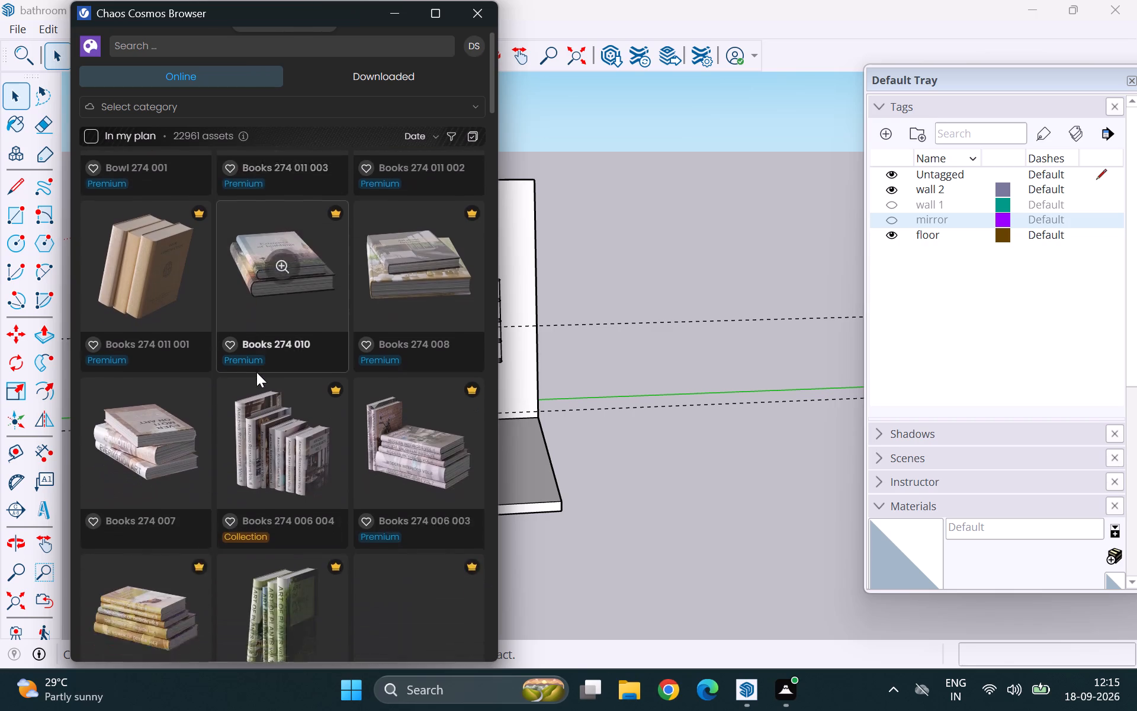
scroll(256, 372, "down", 7)
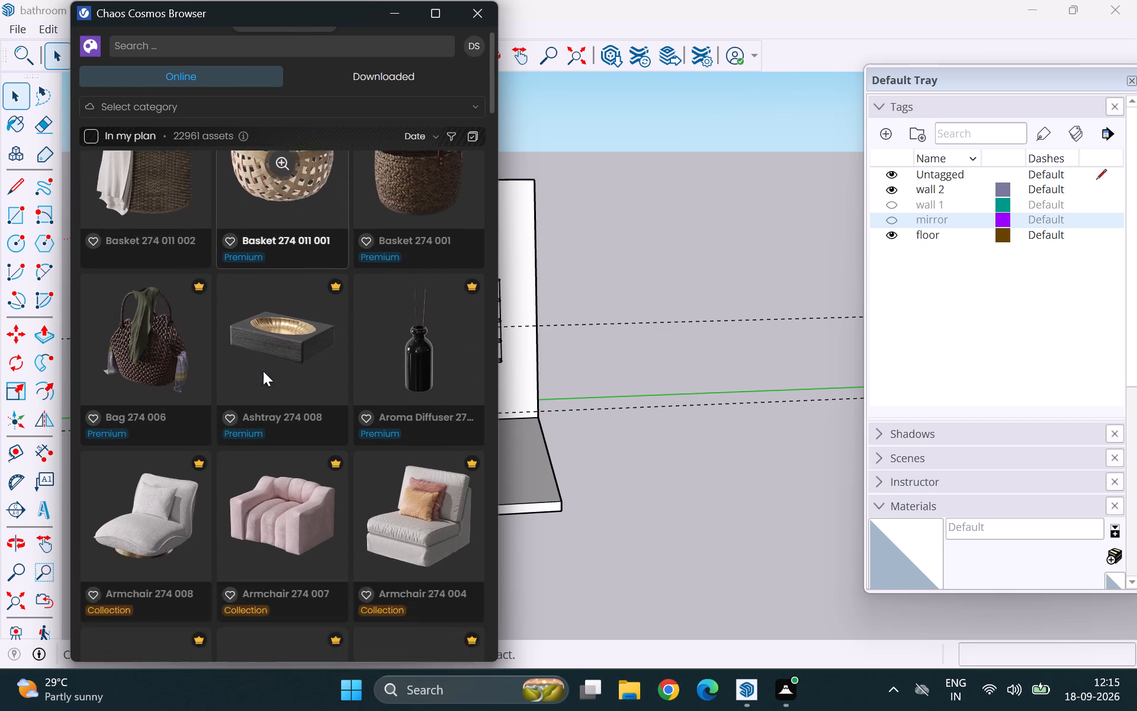
scroll(284, 357, "down", 11)
scroll(284, 357, "up", 14)
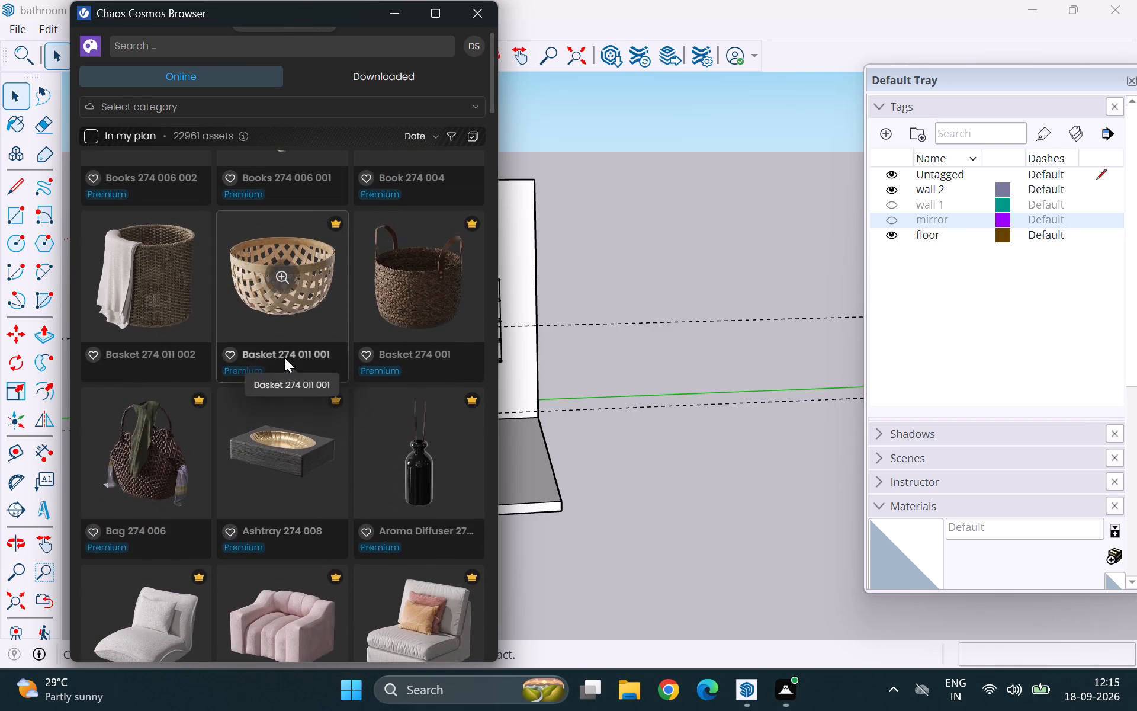
scroll(284, 357, "up", 10)
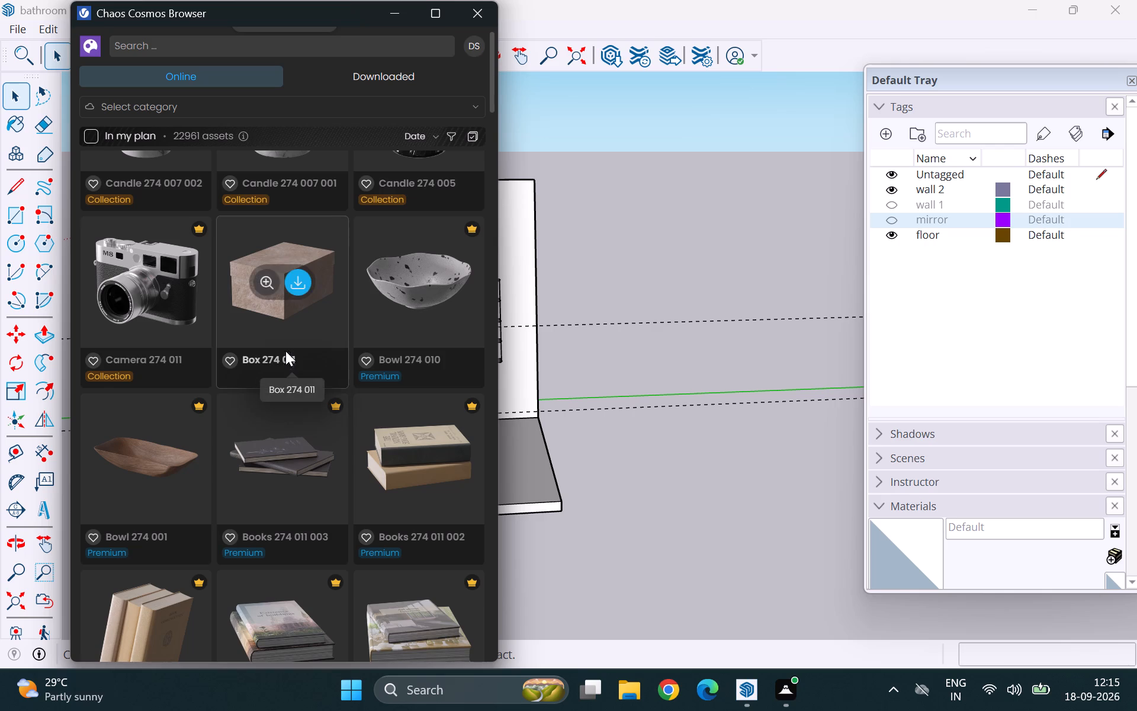
left_click(377, 280)
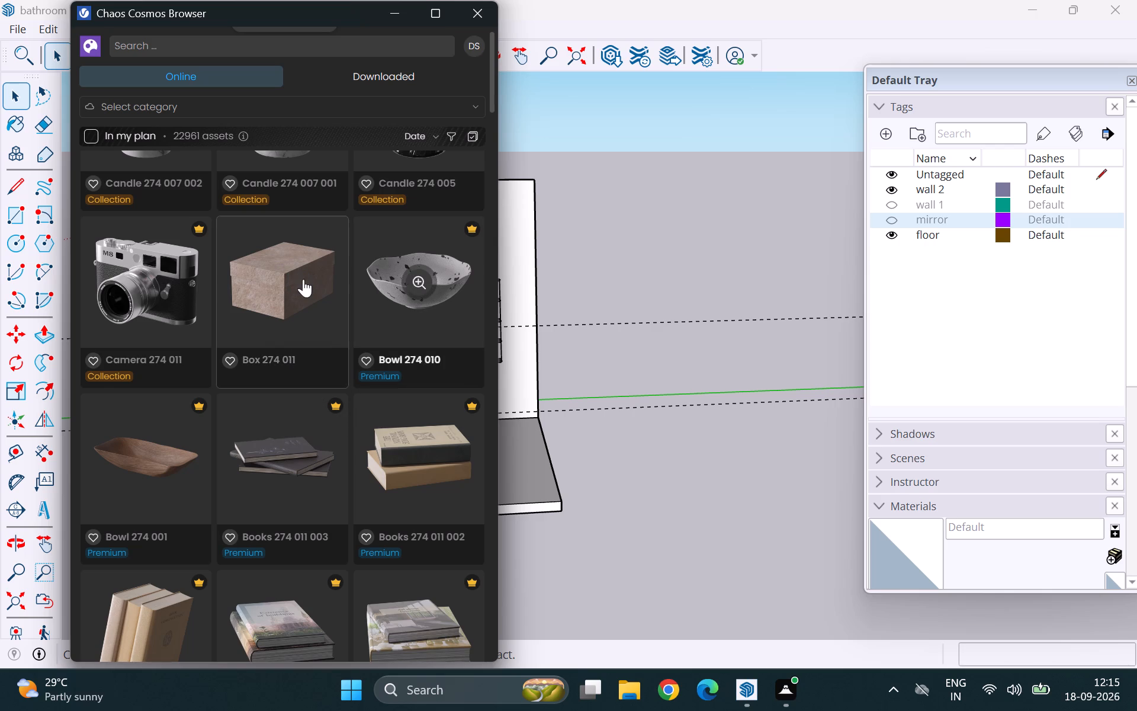
scroll(301, 279, "up", 13)
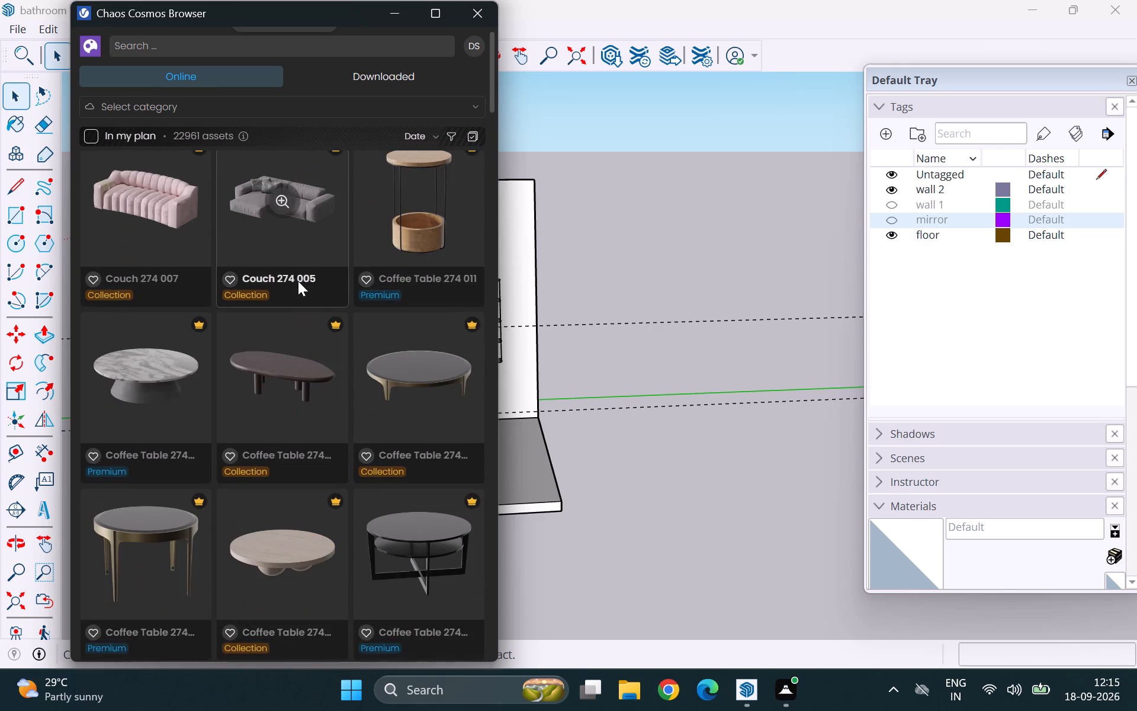
scroll(298, 281, "up", 15)
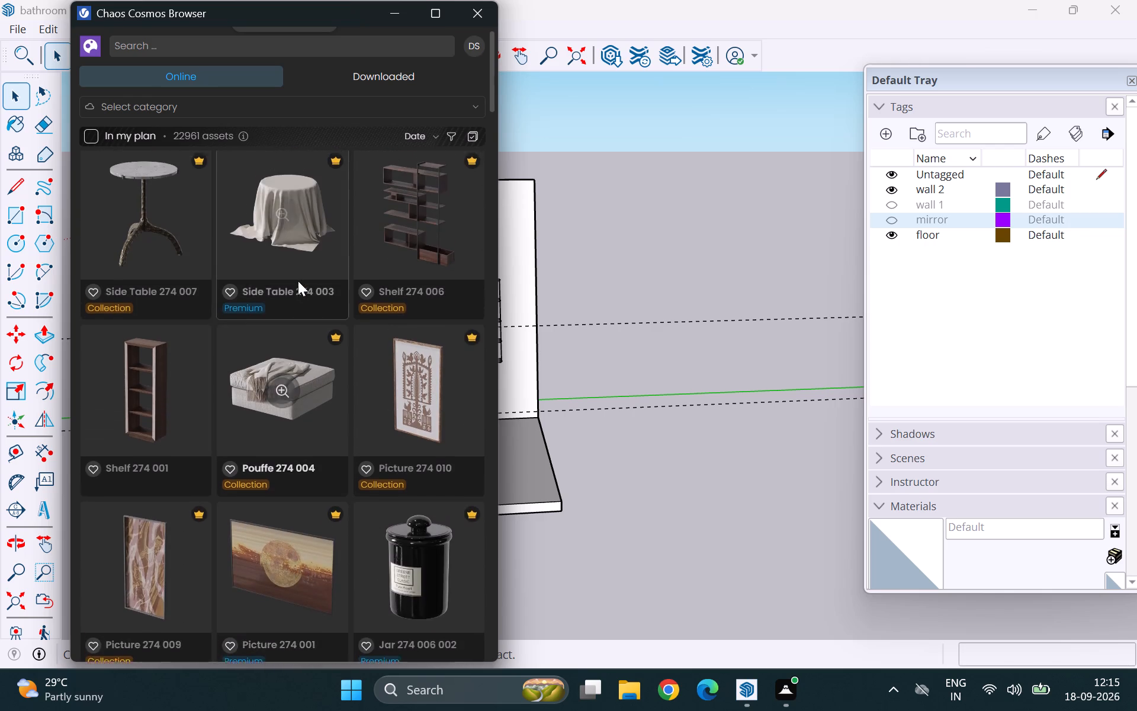
scroll(298, 281, "up", 13)
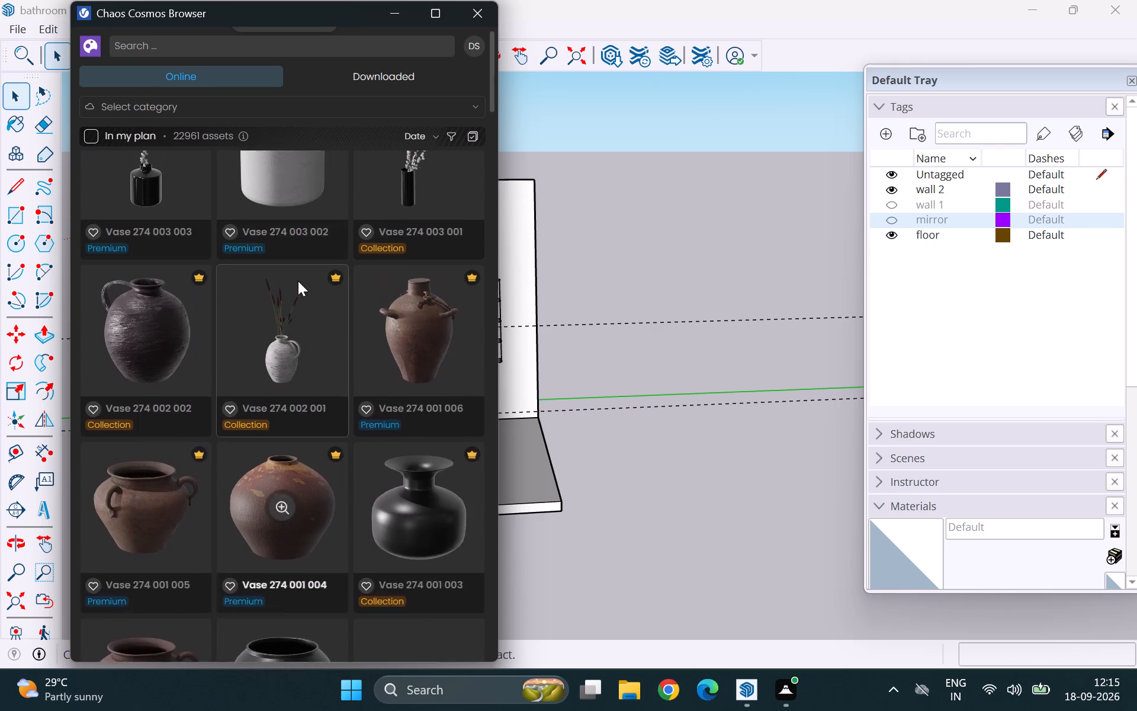
Limit the online Chaos Cosmos assets to those in the current plan and look through them for a bathroom model.
scroll(298, 281, "up", 14)
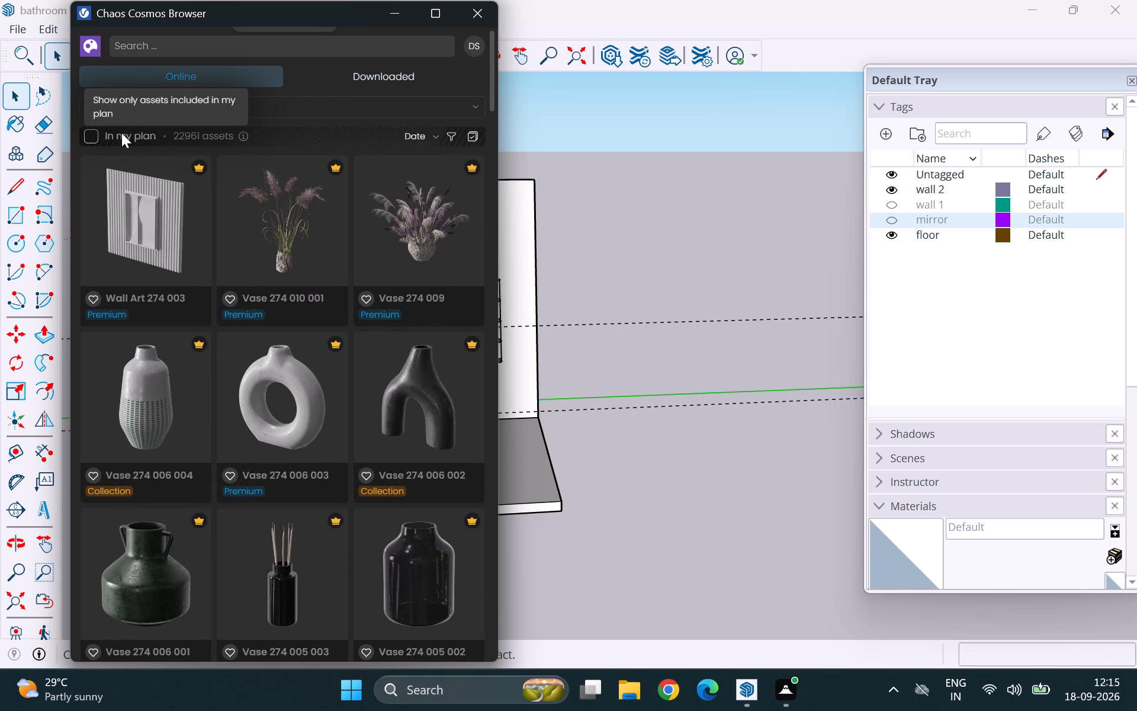
left_click(89, 137)
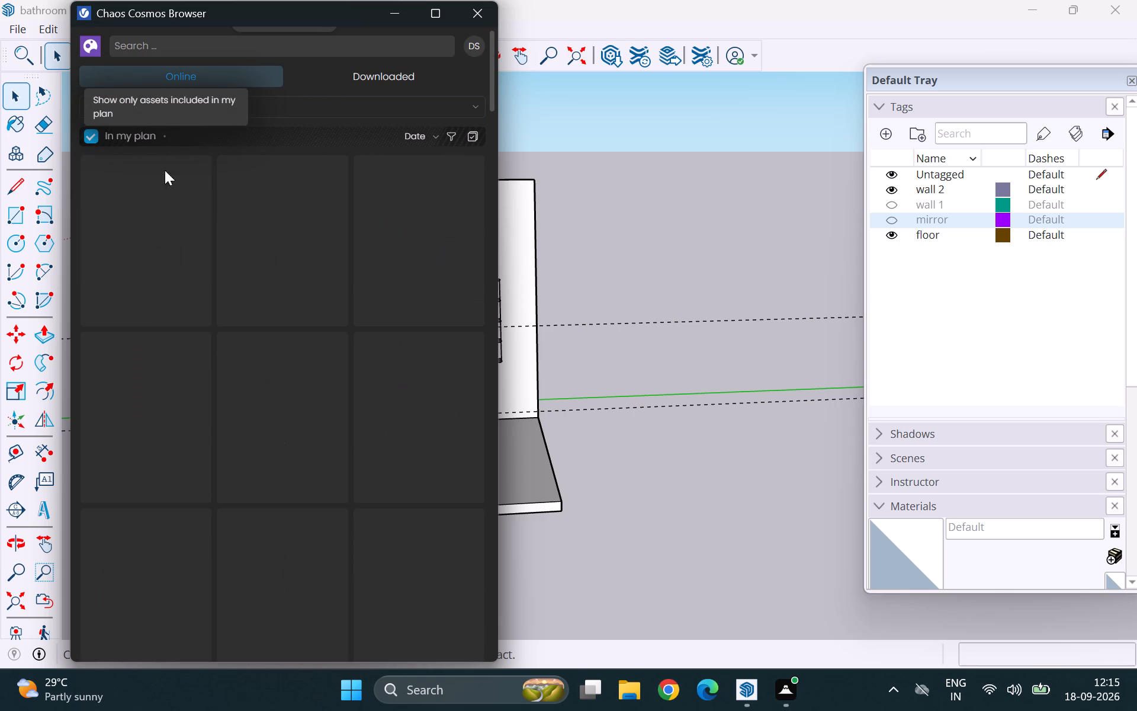
scroll(240, 302, "down", 4)
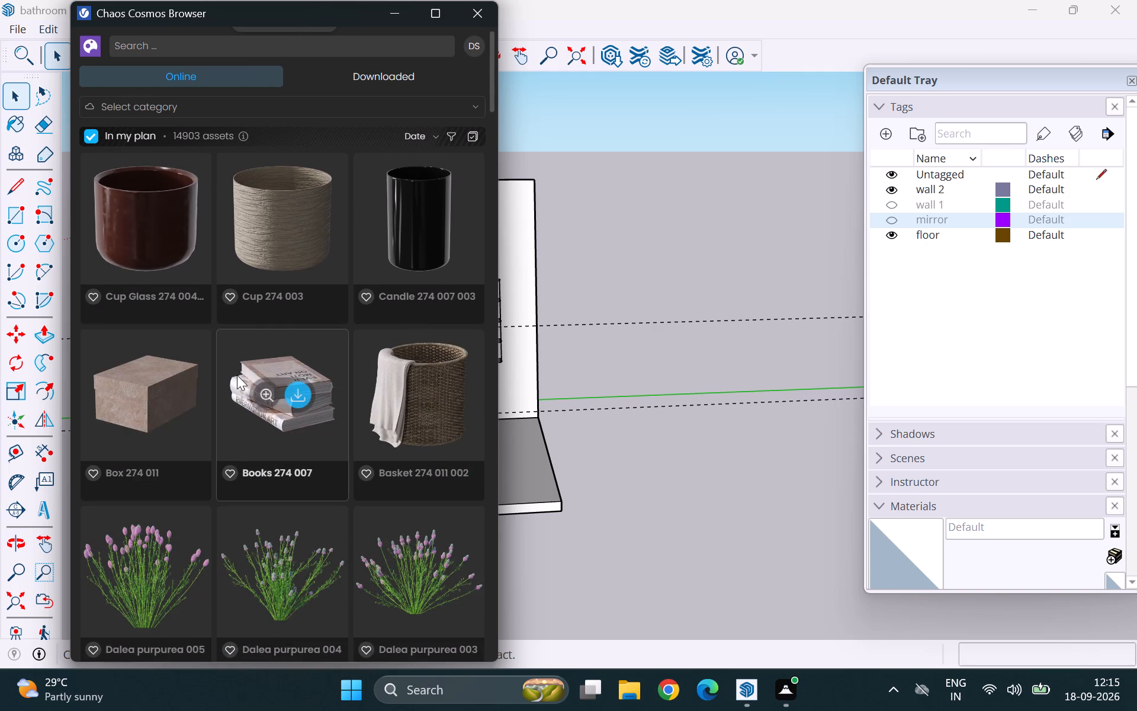
scroll(241, 374, "down", 13)
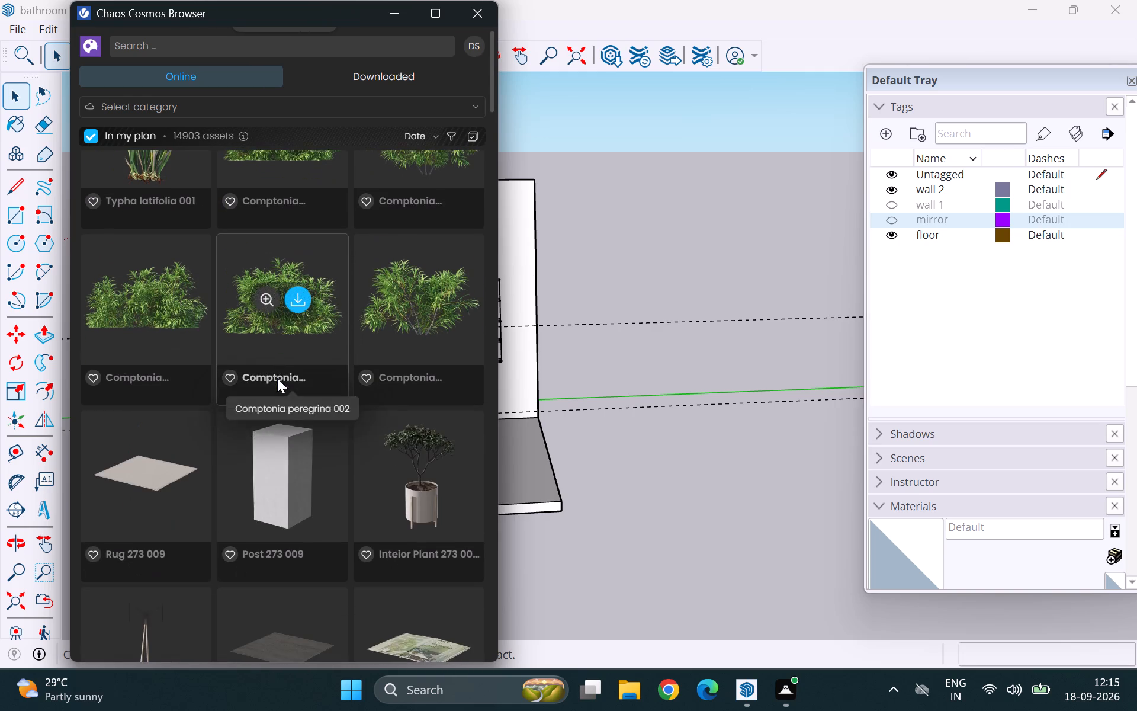
scroll(277, 378, "down", 16)
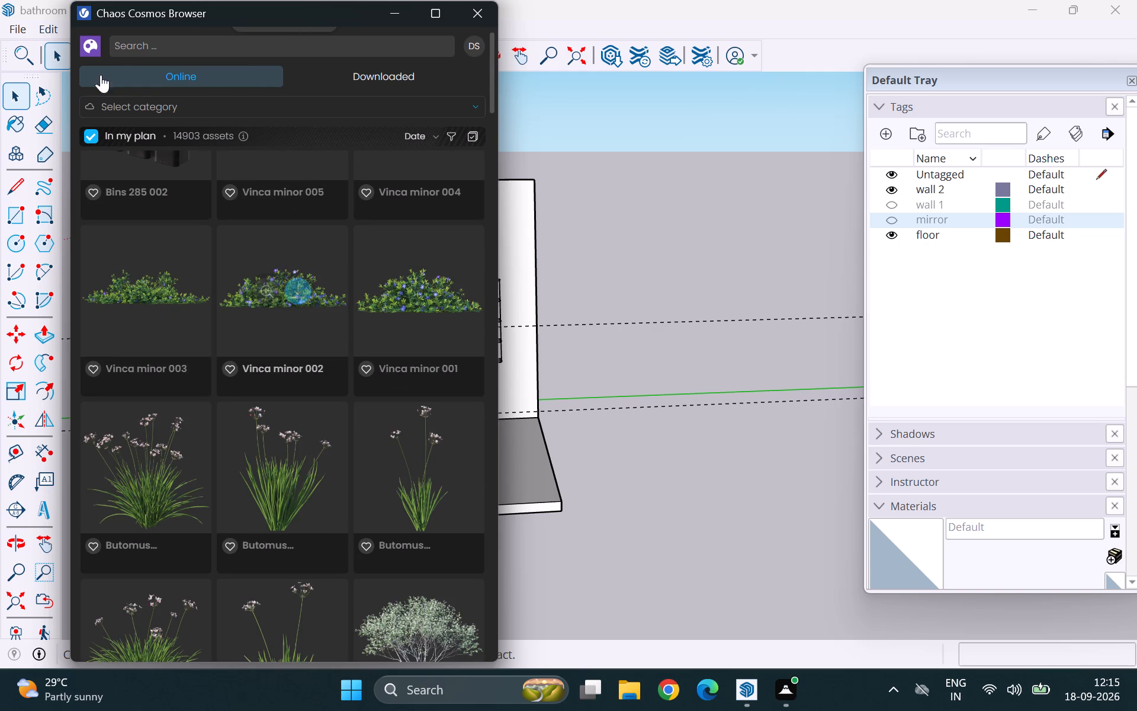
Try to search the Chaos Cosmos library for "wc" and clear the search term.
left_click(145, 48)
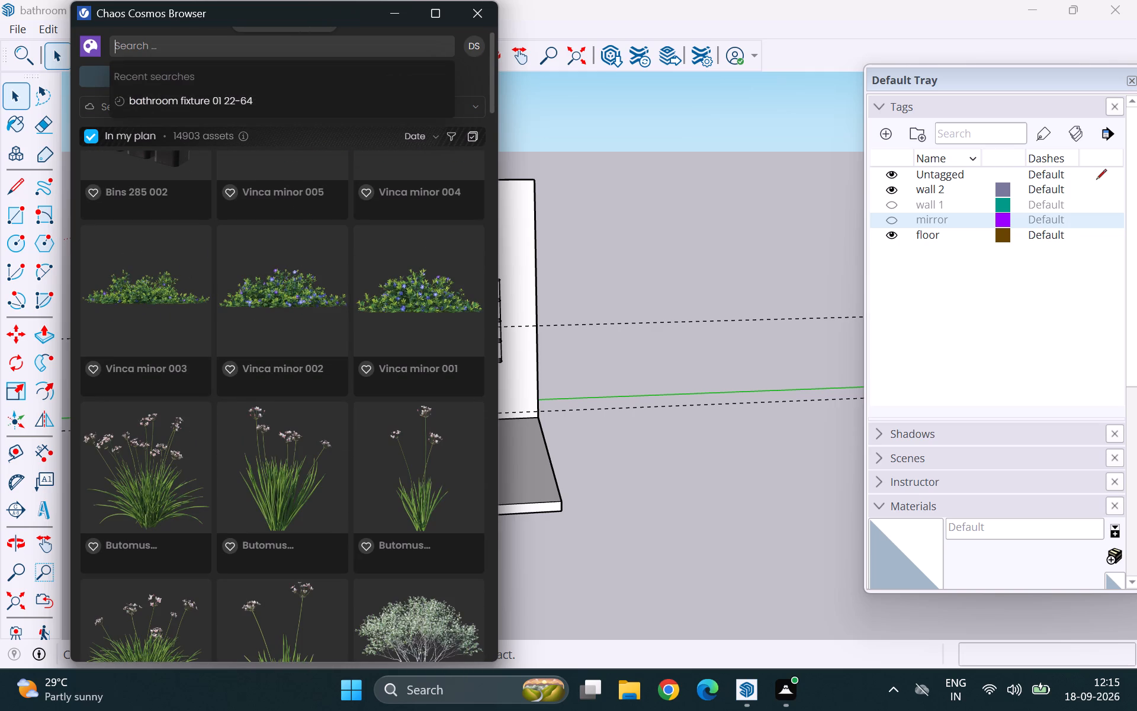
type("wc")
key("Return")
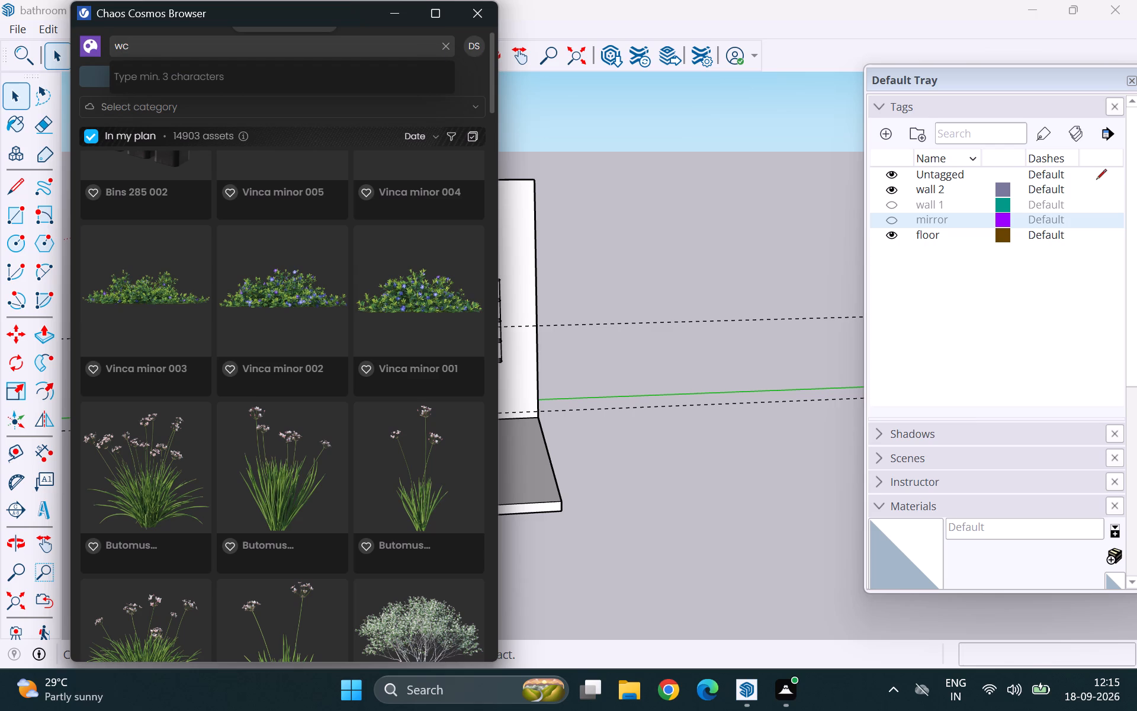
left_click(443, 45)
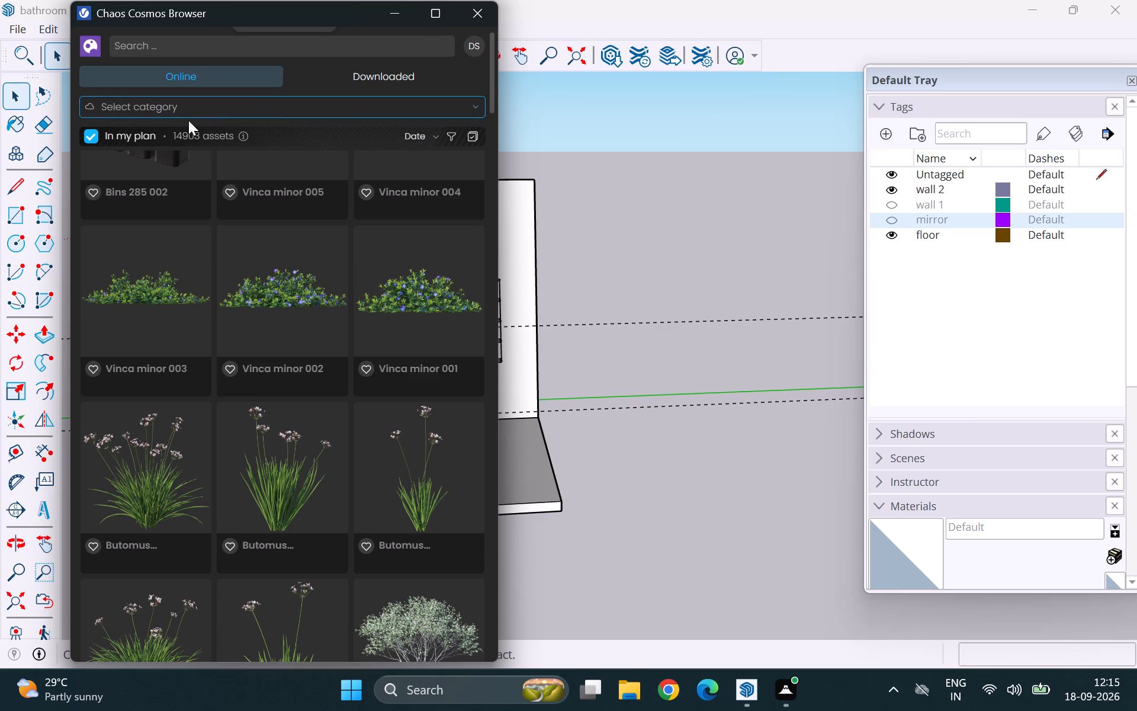
Browse the online asset categories, examining the Materials subcategories and the Collections libraries.
scroll(277, 184, "up", 7)
scroll(301, 230, "up", 7)
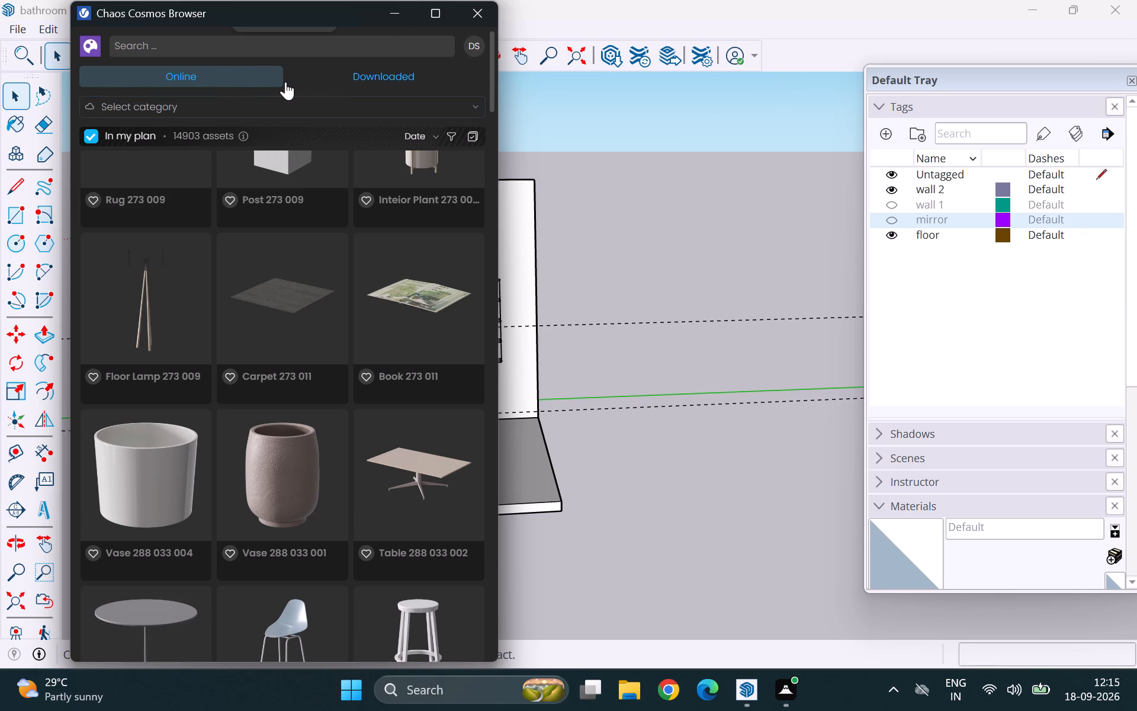
left_click(232, 78)
left_click(232, 78)
left_click(143, 105)
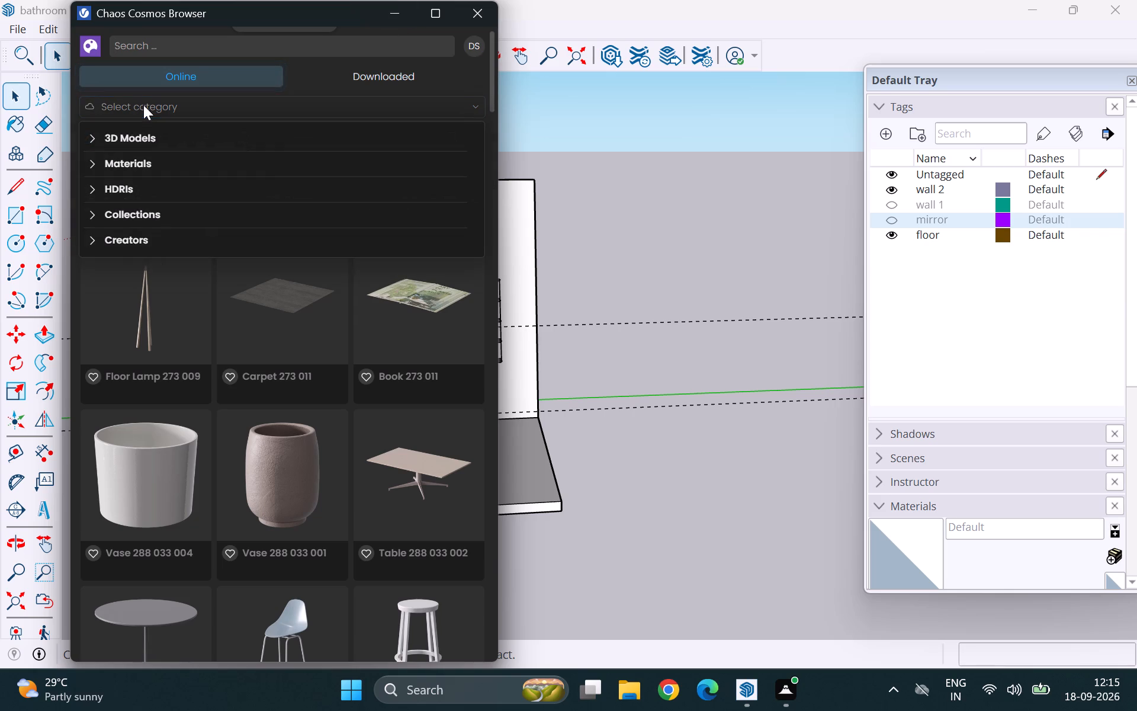
left_click(132, 162)
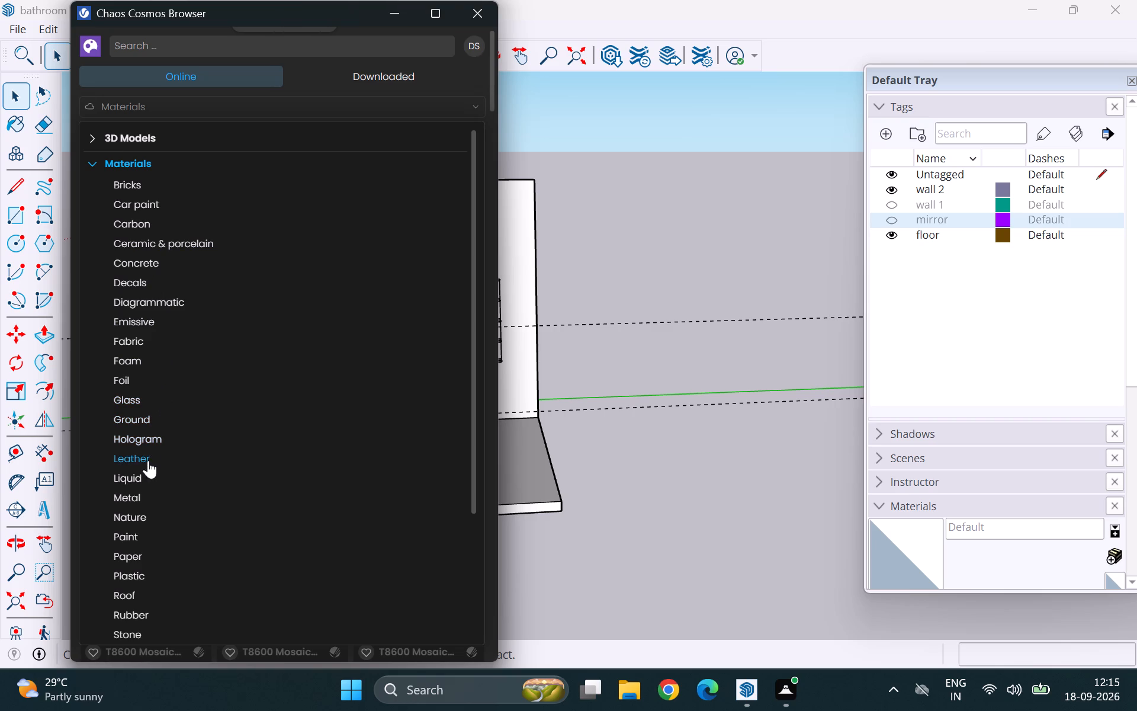
scroll(151, 483, "down", 3)
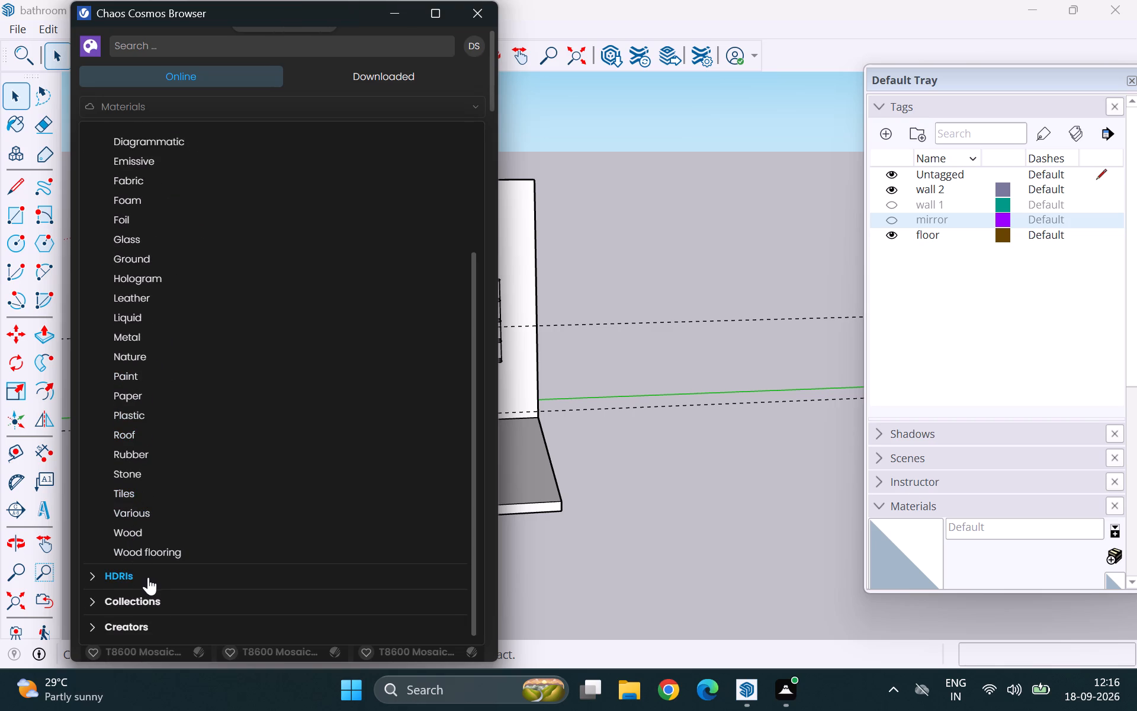
left_click(149, 595)
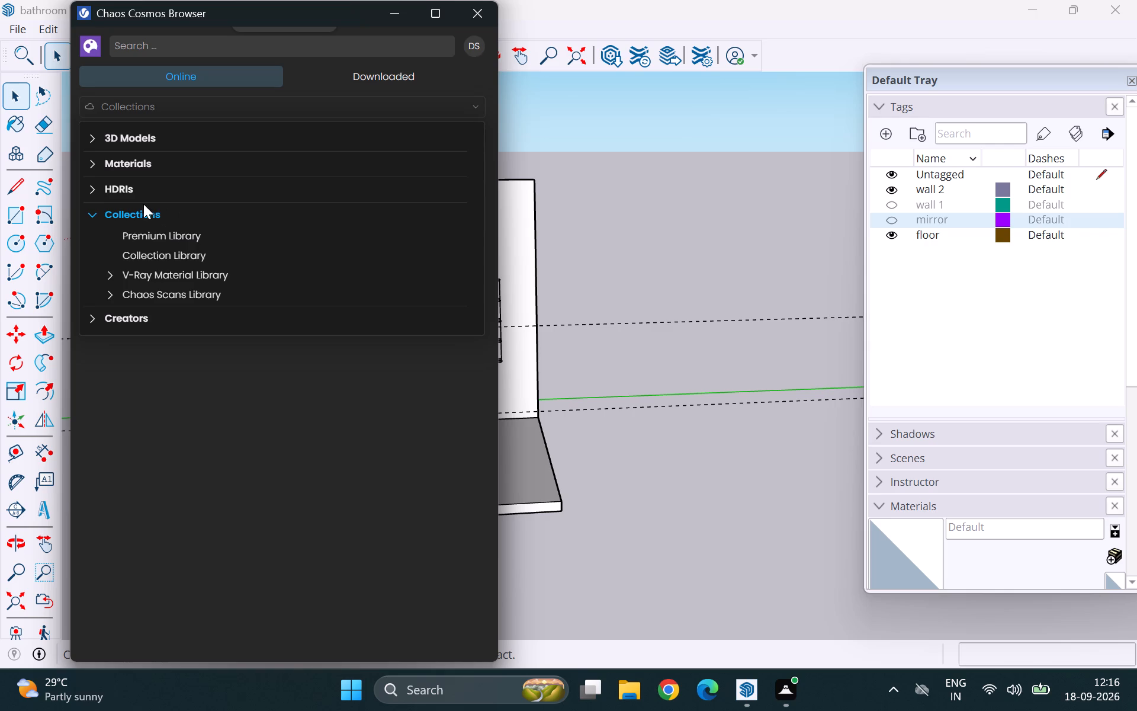
left_click(144, 213)
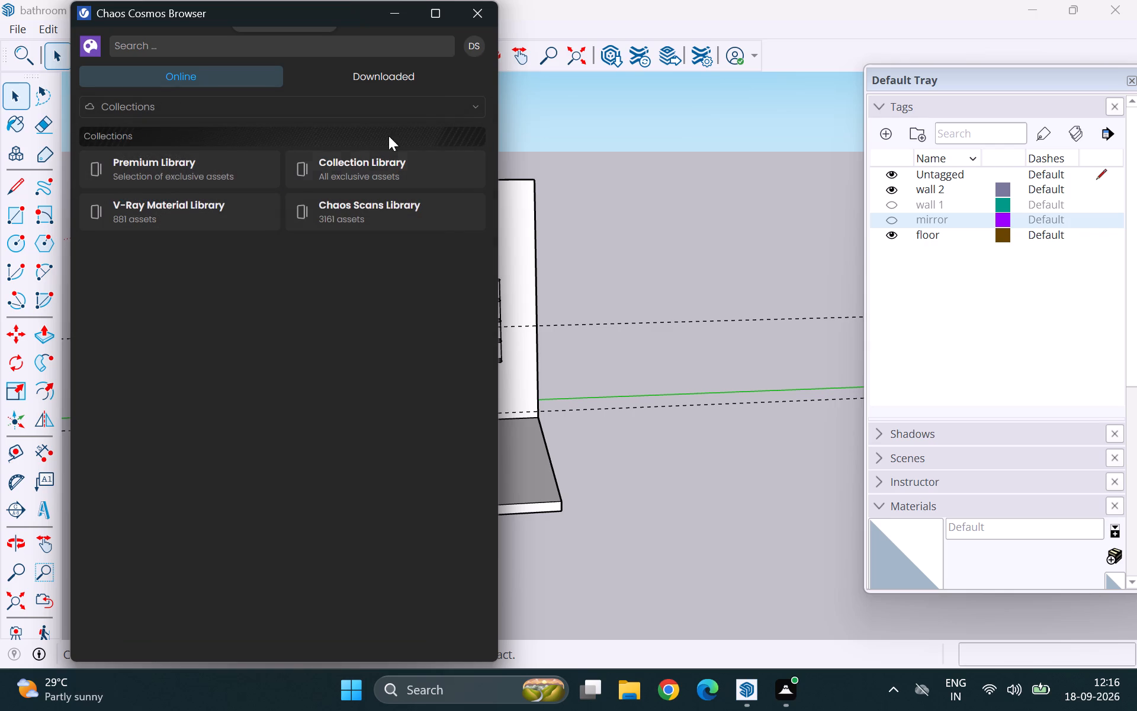
Close the Chaos Cosmos browser and the floating V-Ray toolbar.
left_click(466, 5)
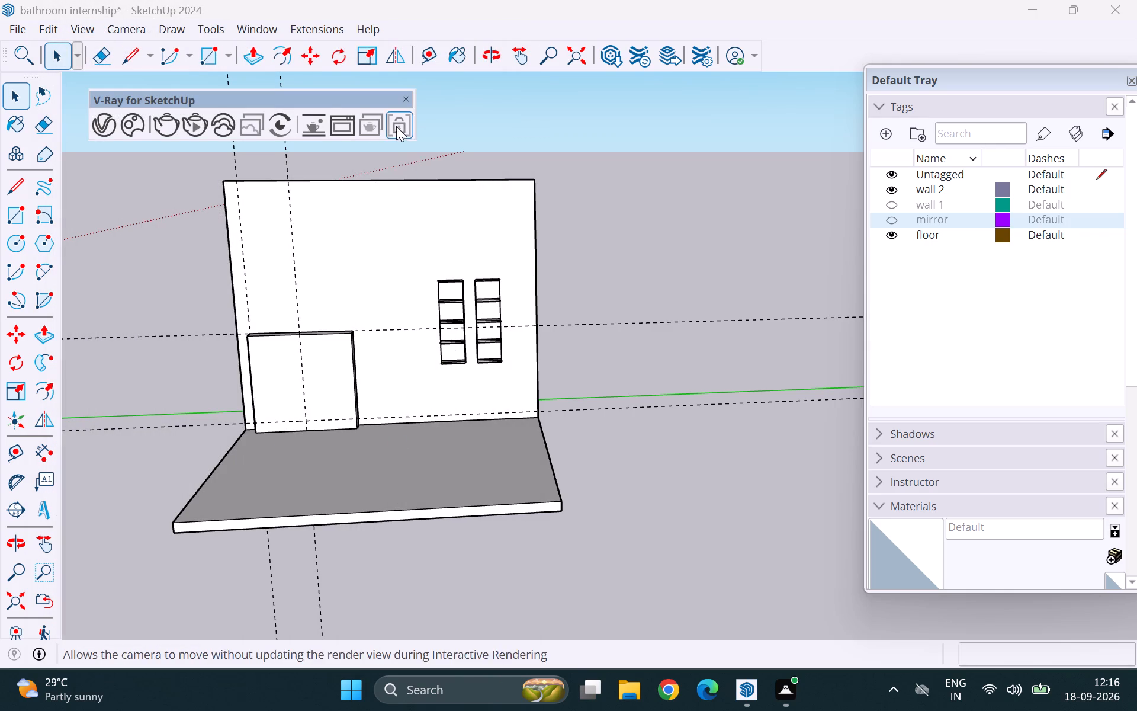
left_click(409, 95)
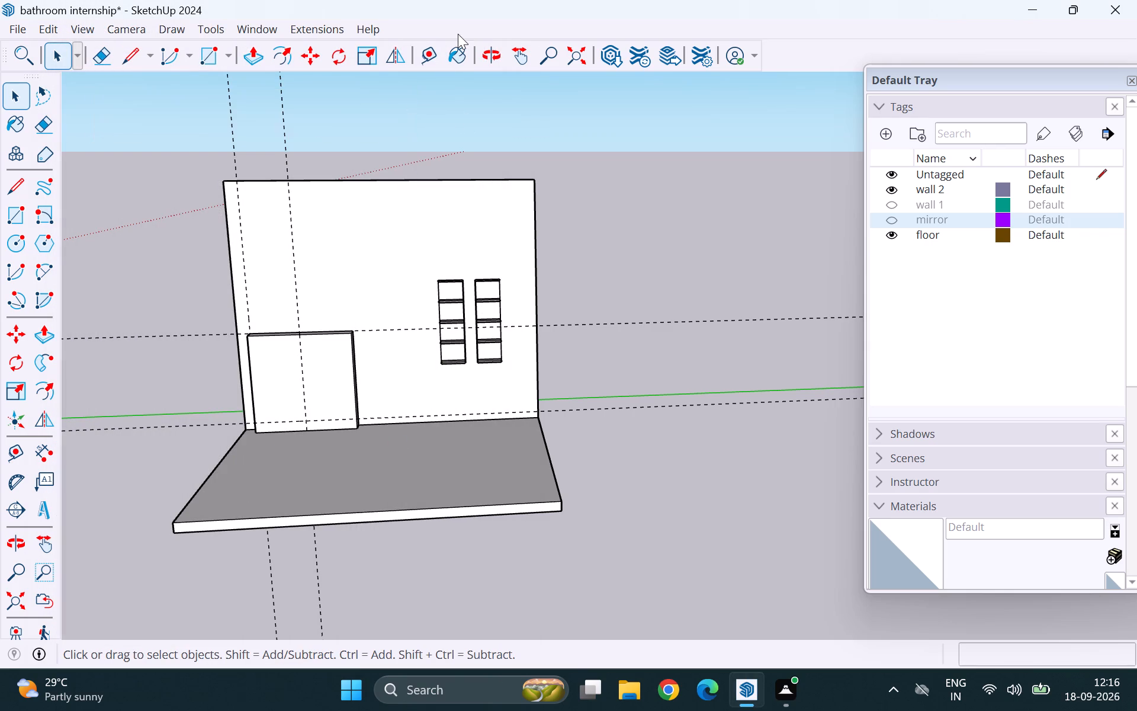
Open 3D Warehouse, find the Bathroom kit by Zeta among the "wc" models, and load it directly into the model.
right_click(460, 31)
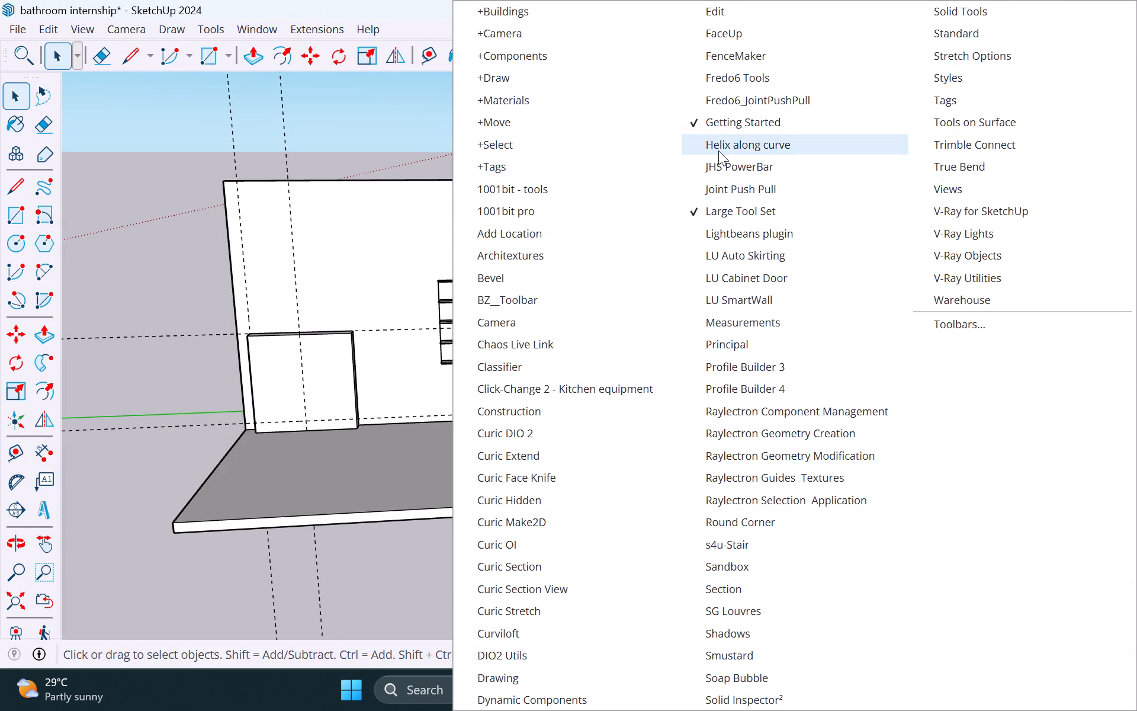
left_click(352, 125)
left_click(259, 28)
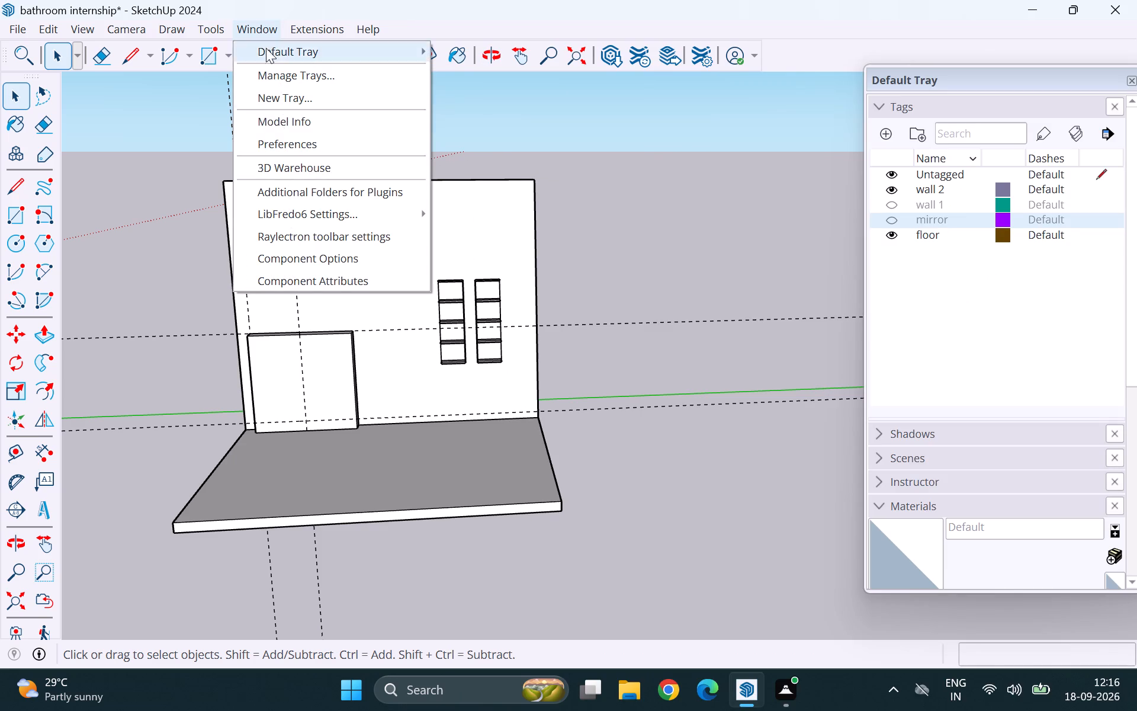
left_click(301, 162)
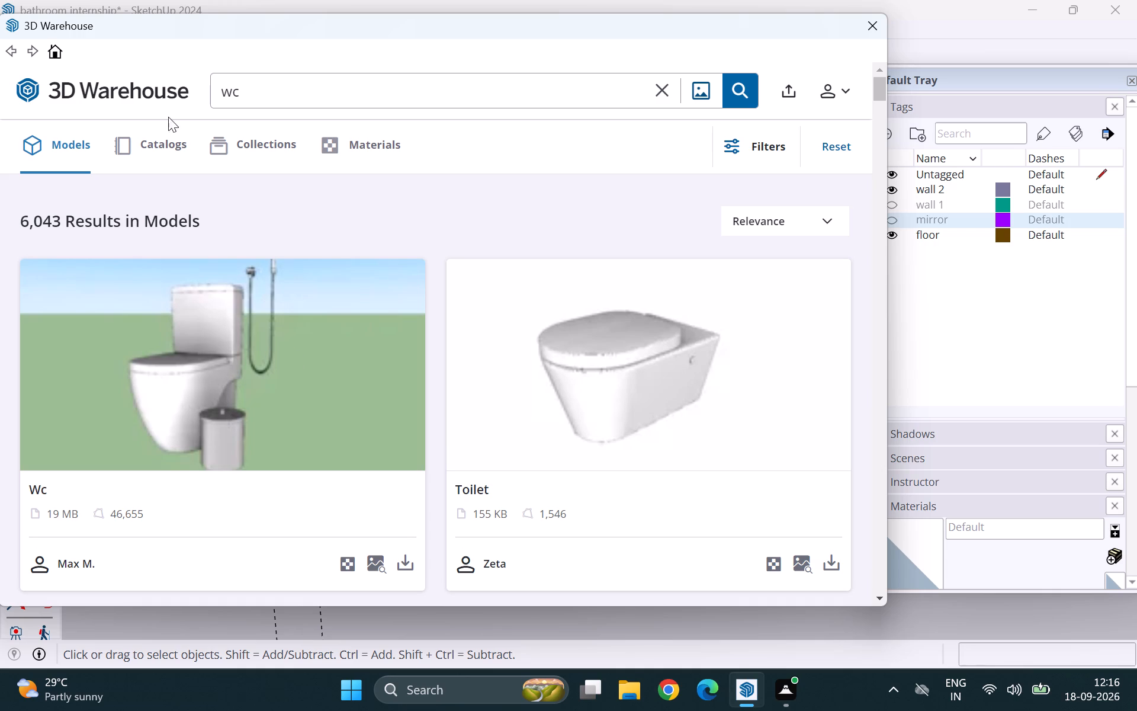
scroll(461, 434, "down", 2)
scroll(461, 441, "up", 2)
scroll(441, 434, "down", 4)
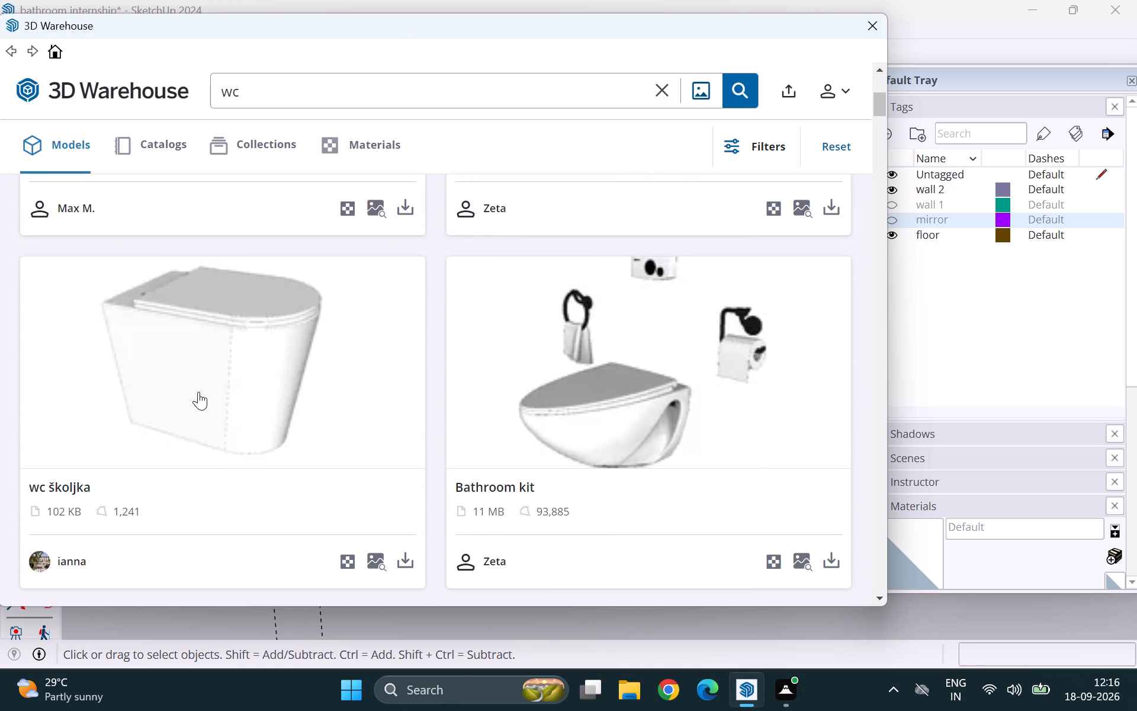
scroll(316, 437, "down", 3)
scroll(660, 497, "up", 3)
left_click(835, 560)
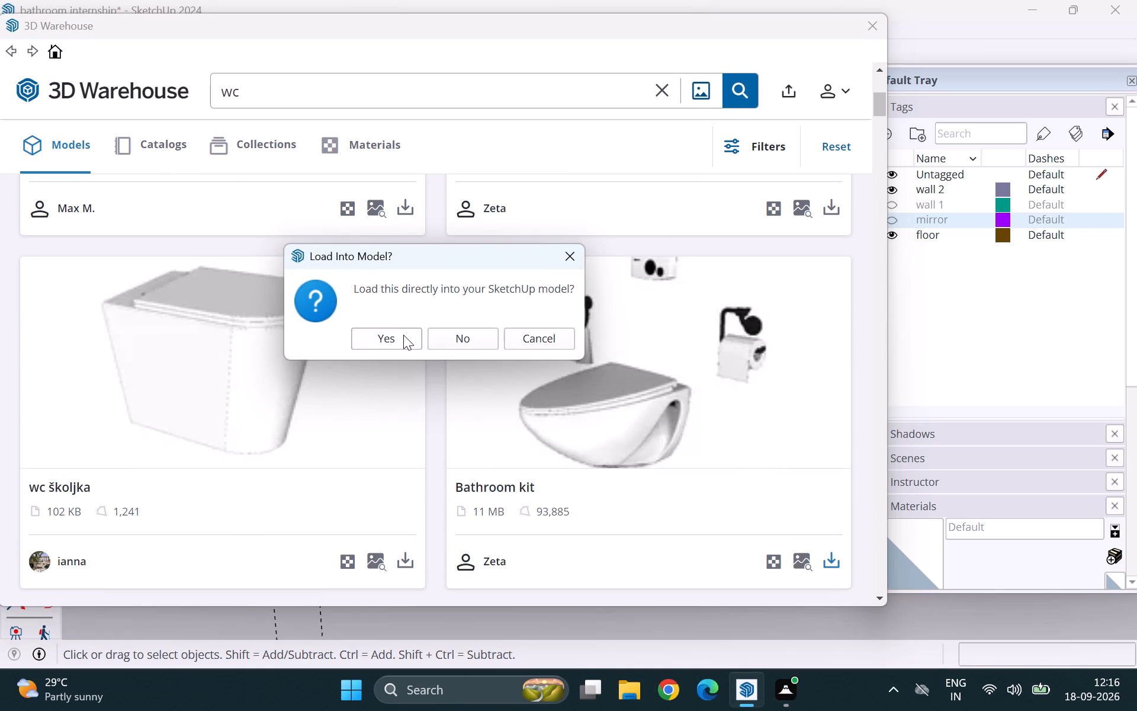
left_click(402, 337)
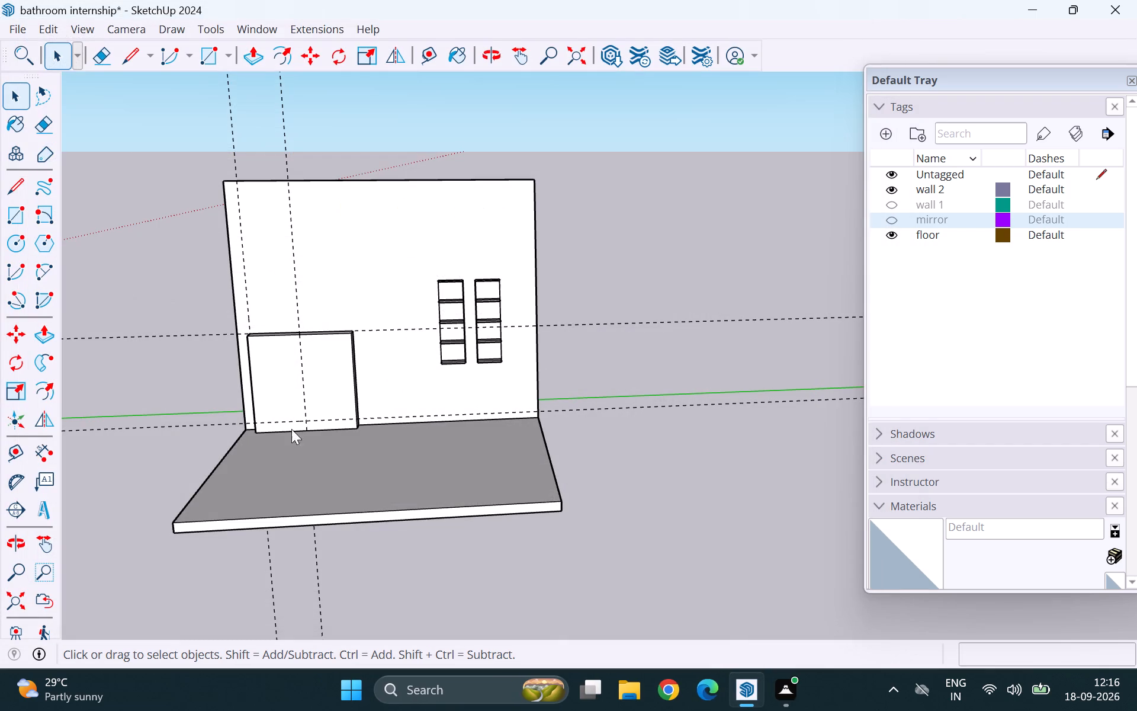
Accept importing the newer-version component, place the bathroom kit on the ground just beside the floor slab, and deselect it.
scroll(291, 453, "down", 12)
scroll(556, 289, "down", 6)
middle_click_drag(422, 309, 351, 460)
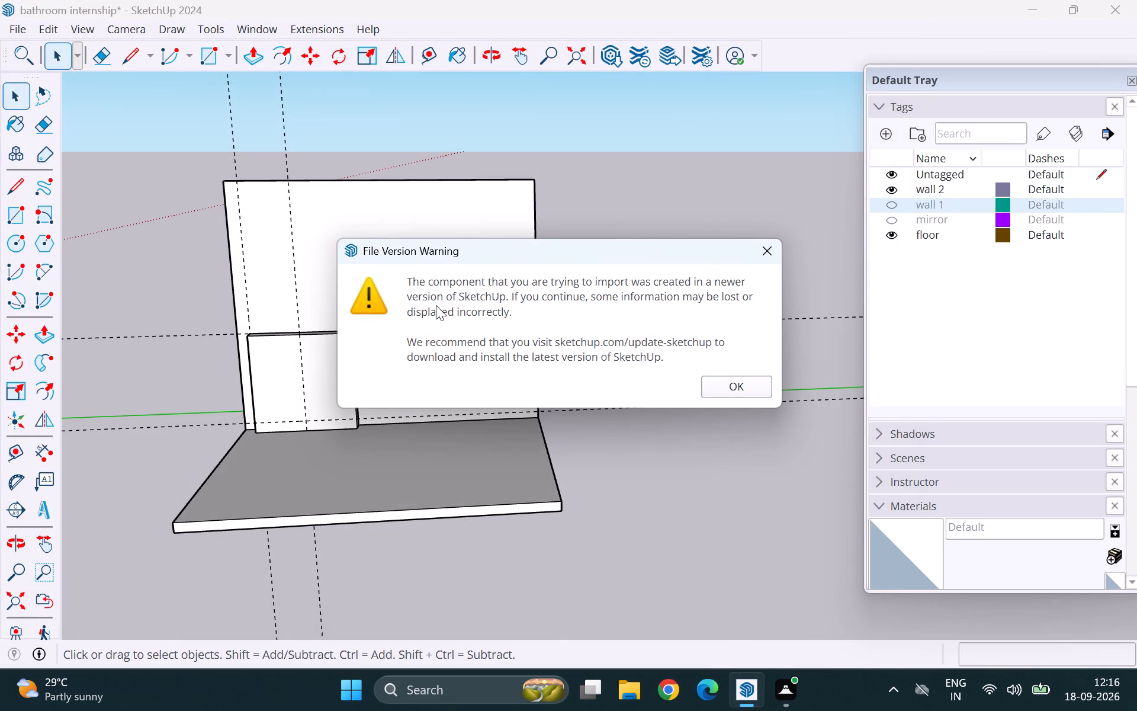
left_click(731, 386)
scroll(416, 501, "down", 4)
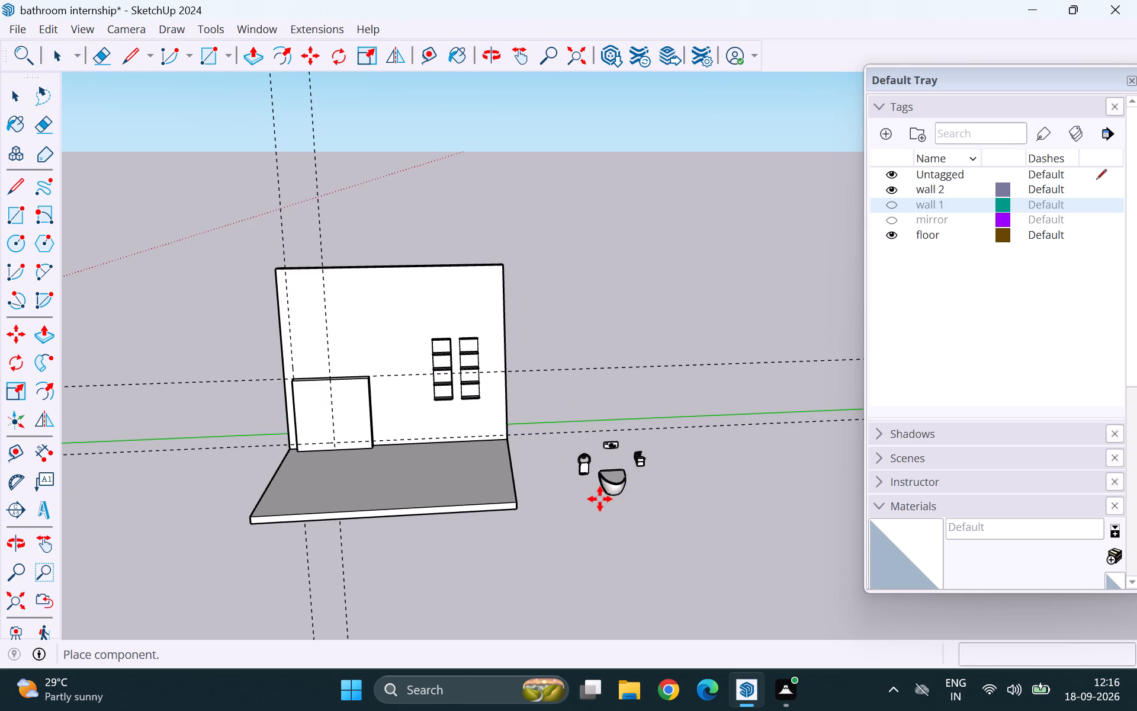
left_click(582, 498)
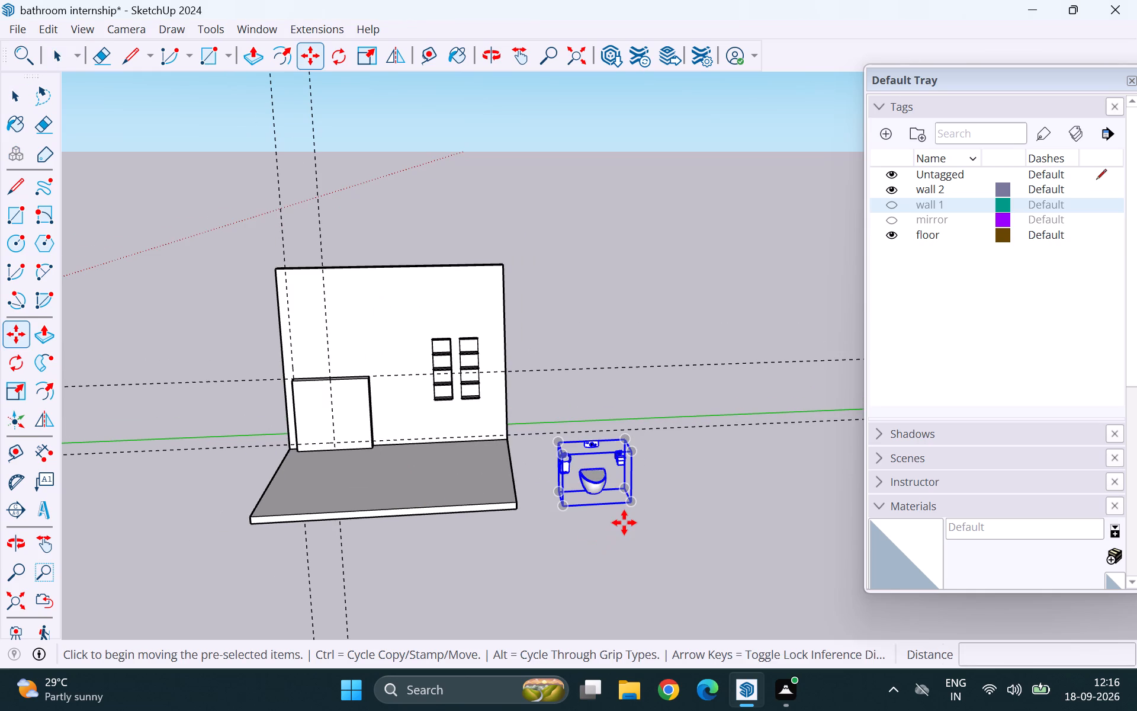
key("space")
left_click(660, 497)
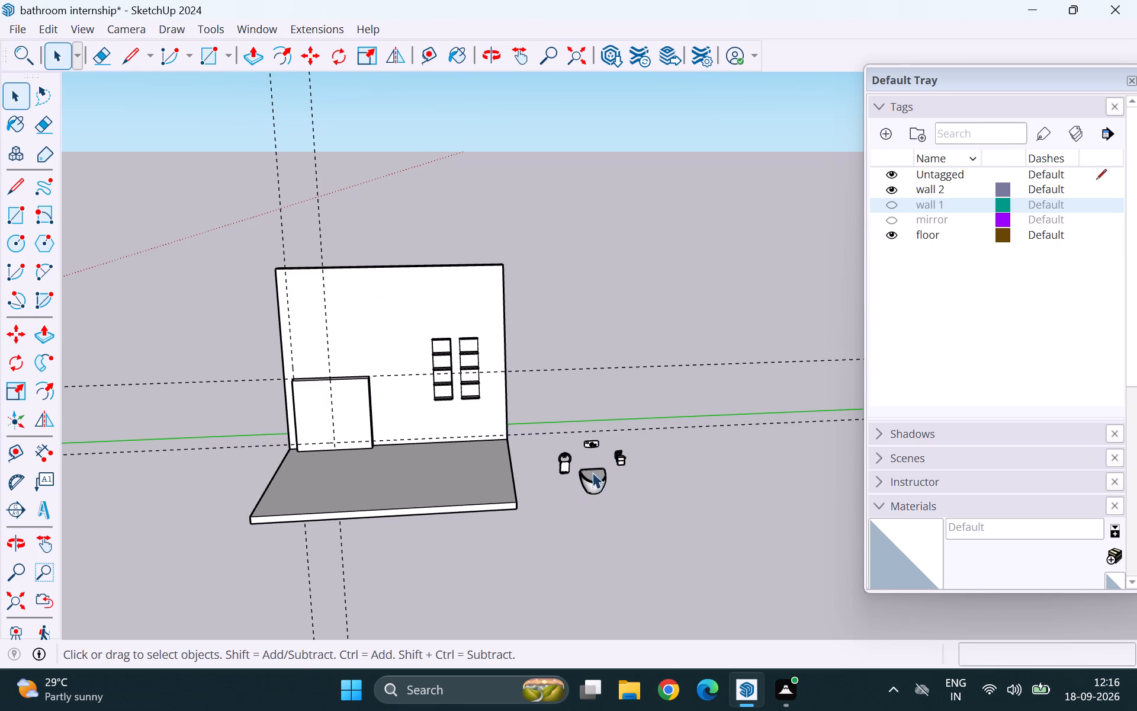
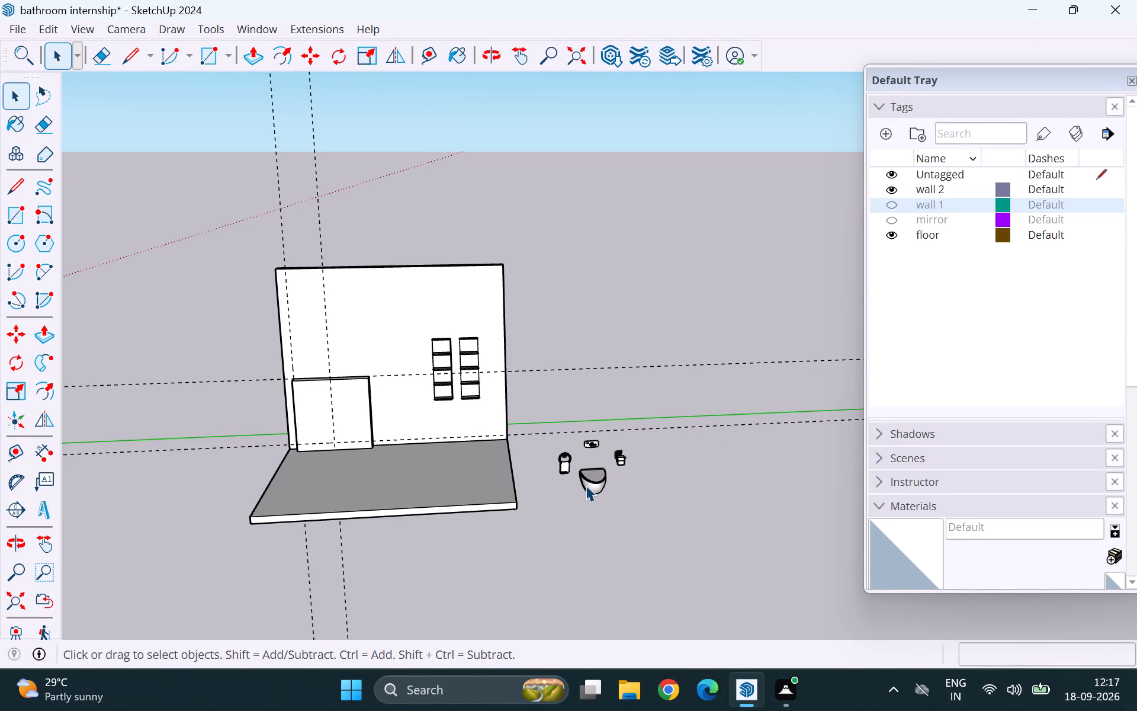
Inside the bathroom kit component, move the towel and its ring holder together away from the WC to open ground in front of the floor slab.
scroll(586, 485, "up", 10)
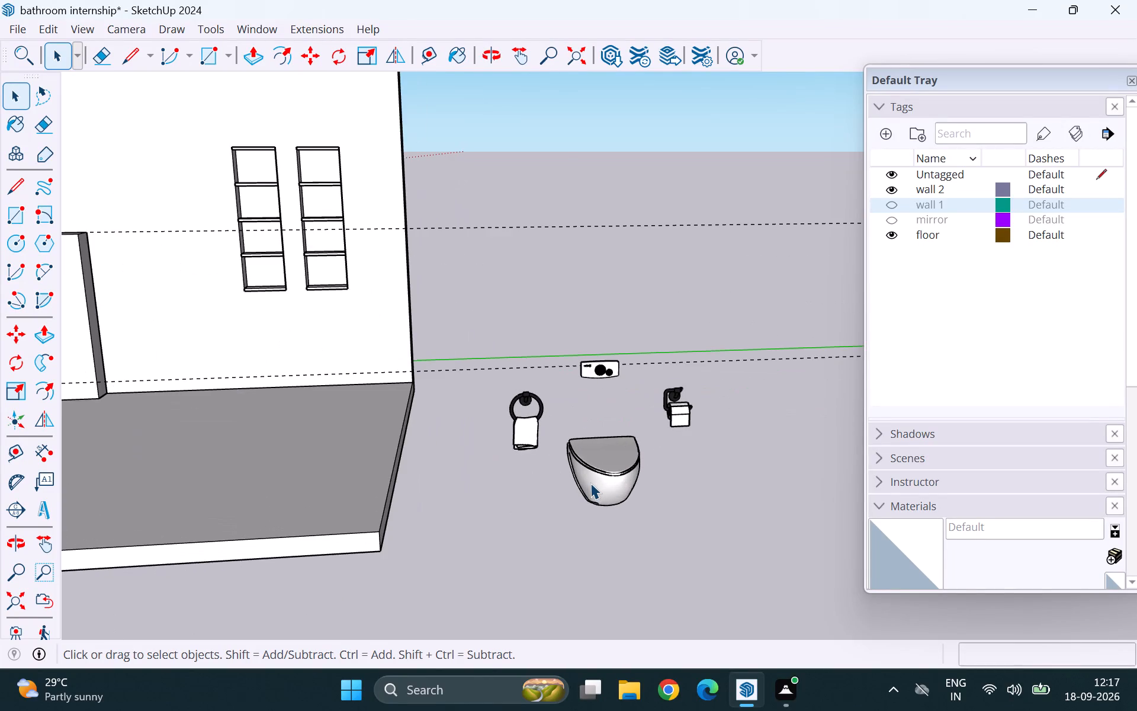
double_click(590, 483)
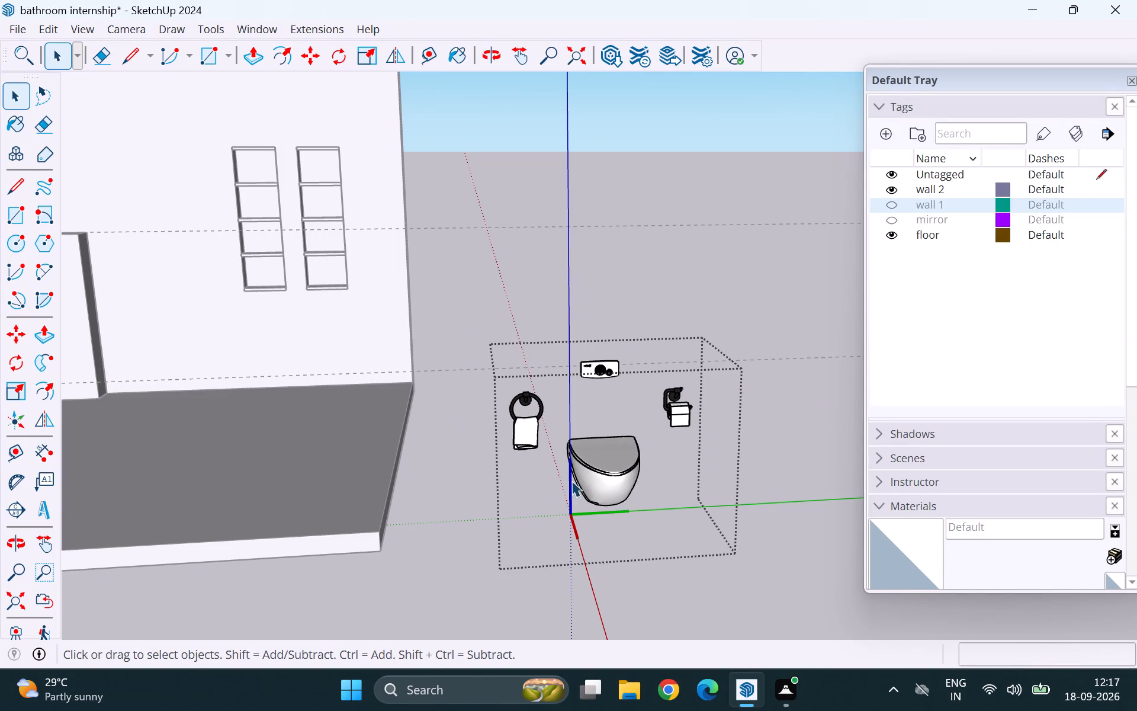
left_click(523, 444)
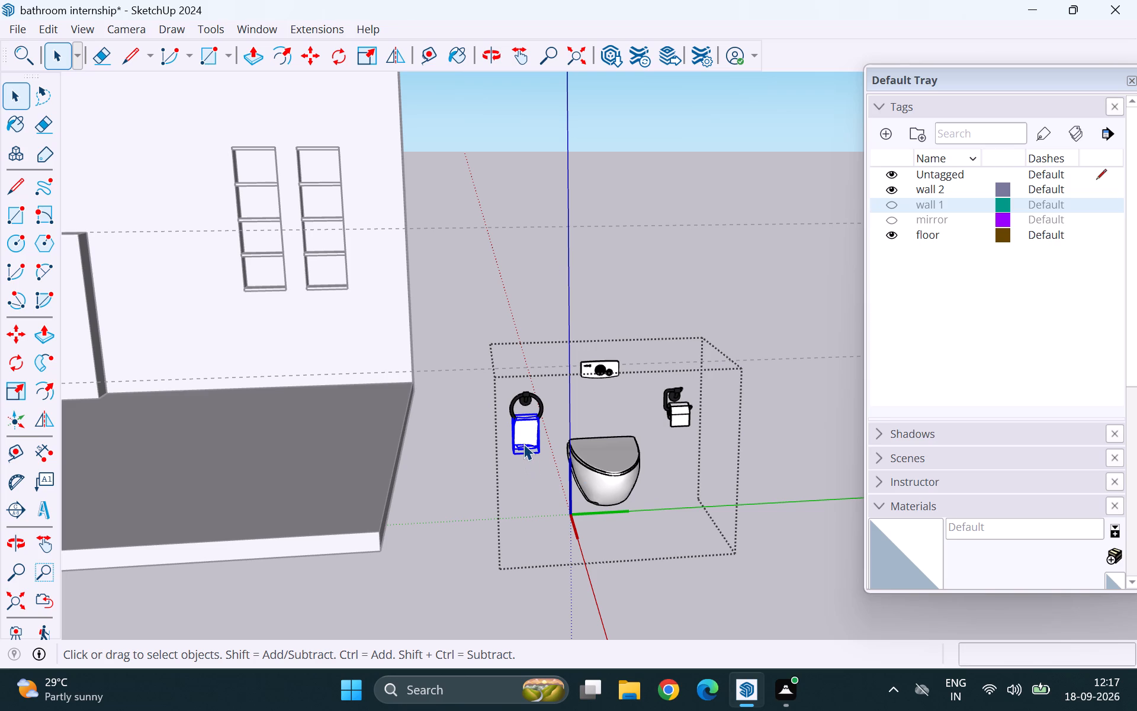
scroll(525, 437, "up", 8)
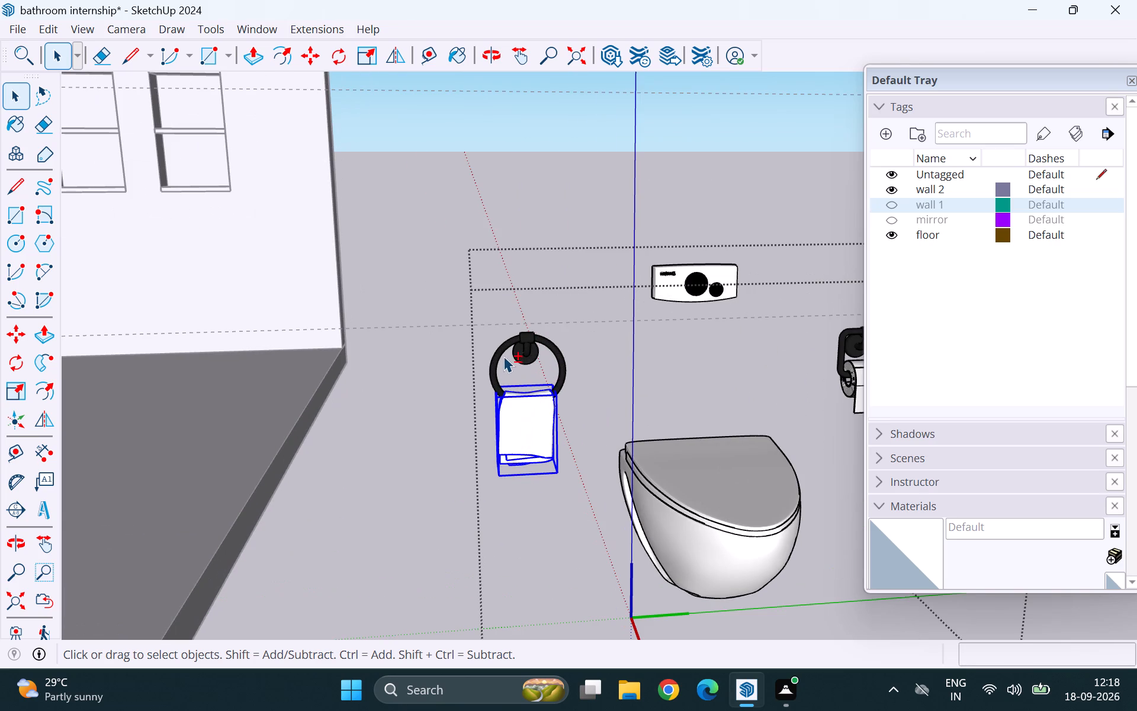
left_click(500, 350, "shift")
key("m")
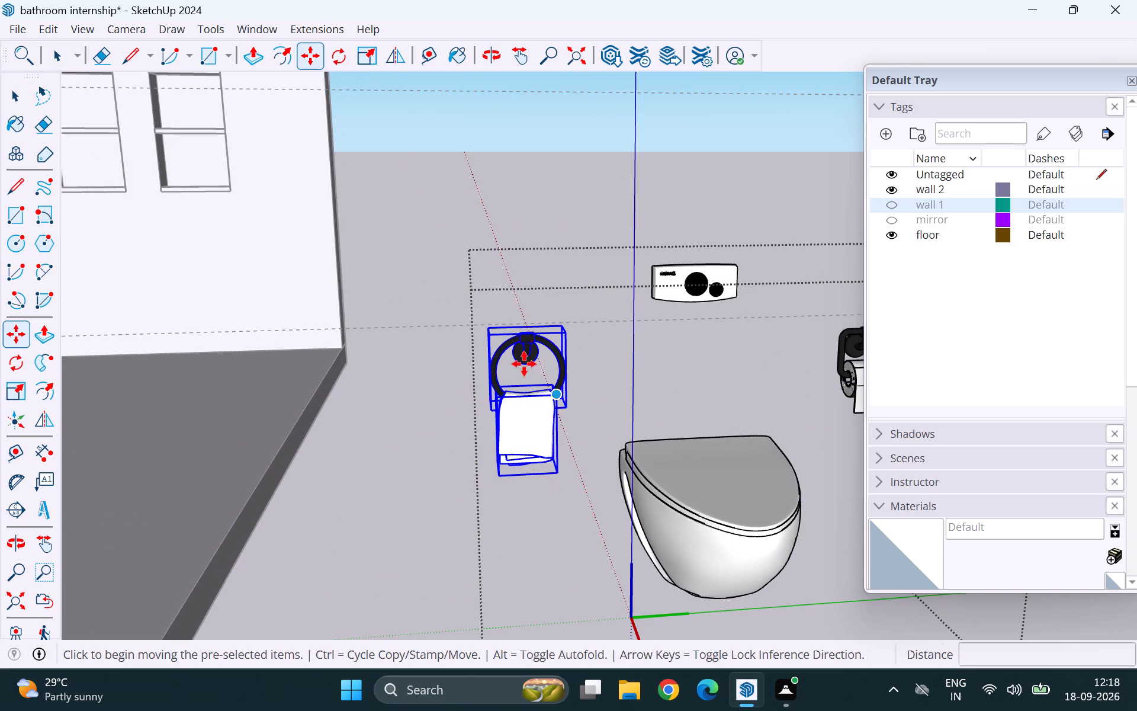
left_click(528, 342)
scroll(555, 276, "down", 13)
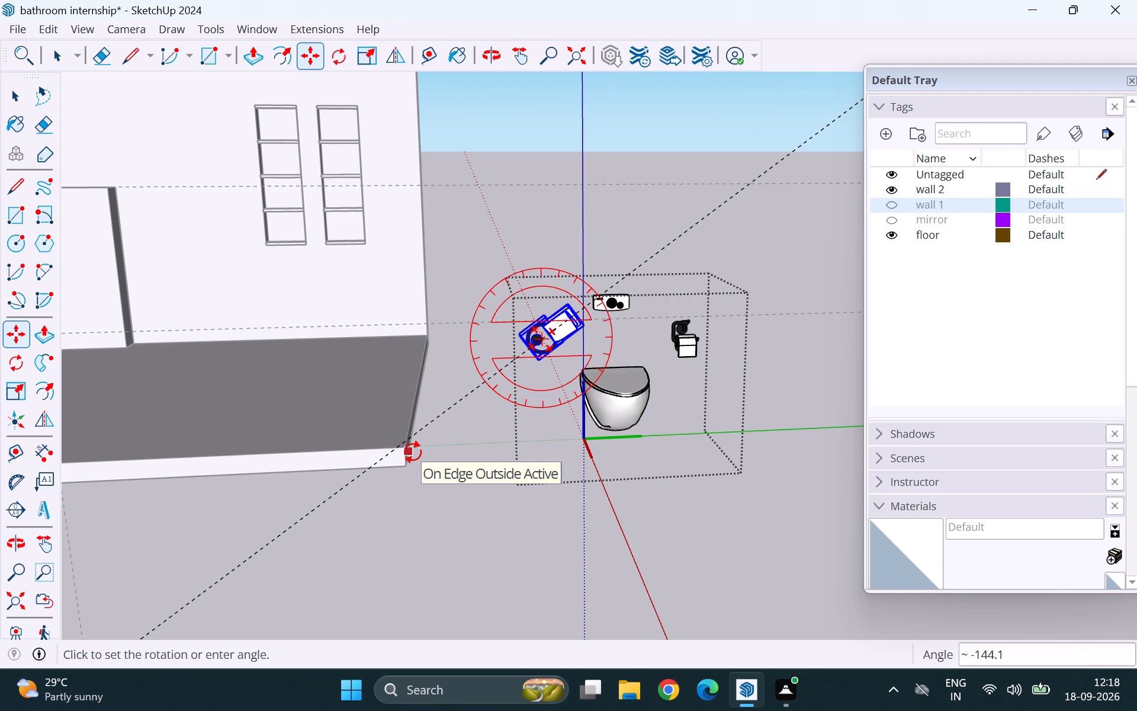
key("Escape")
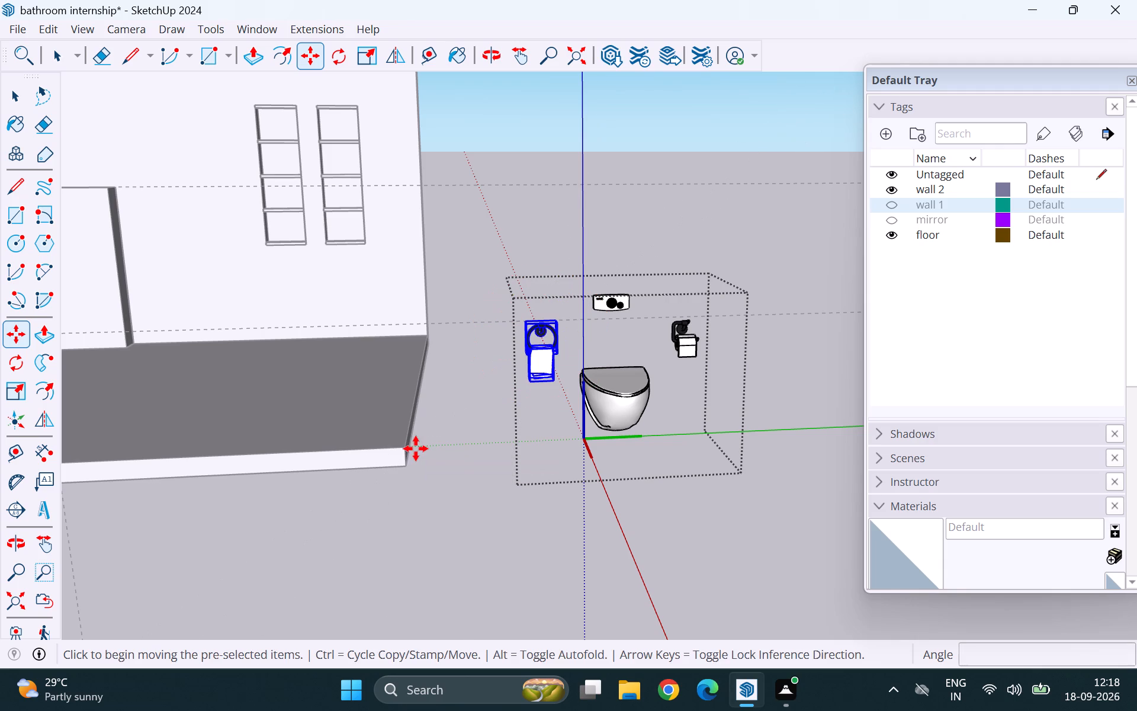
left_click(550, 383)
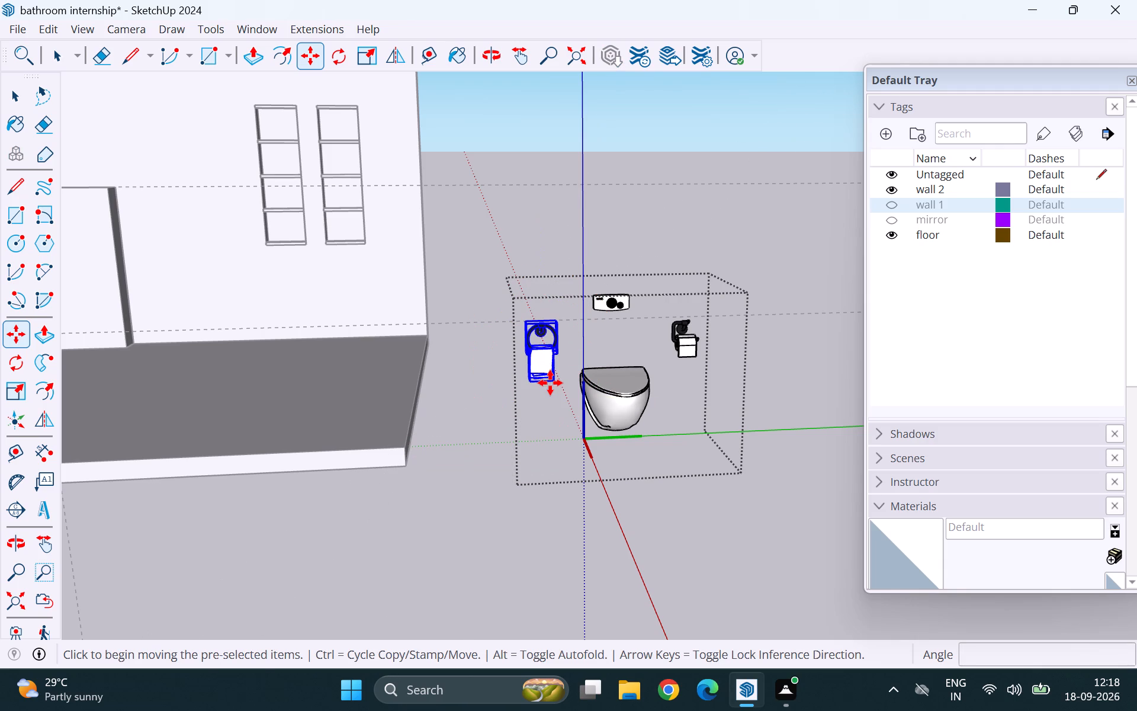
scroll(478, 460, "down", 11)
scroll(476, 517, "down", 6)
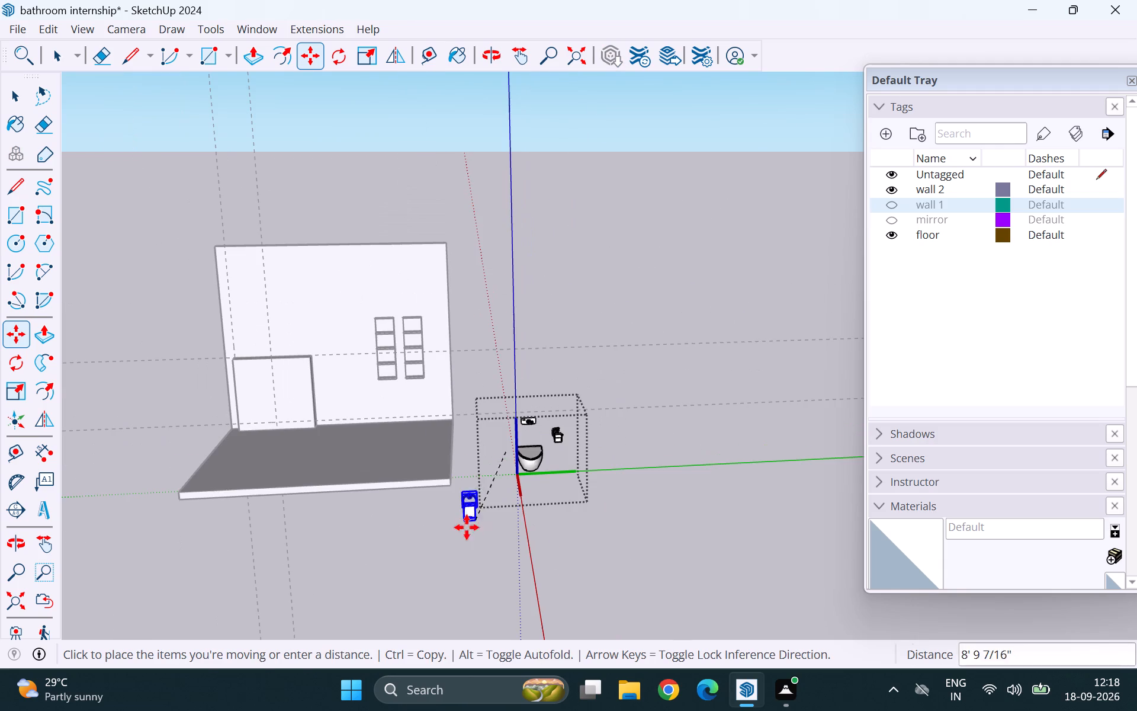
left_click(370, 582)
key("space")
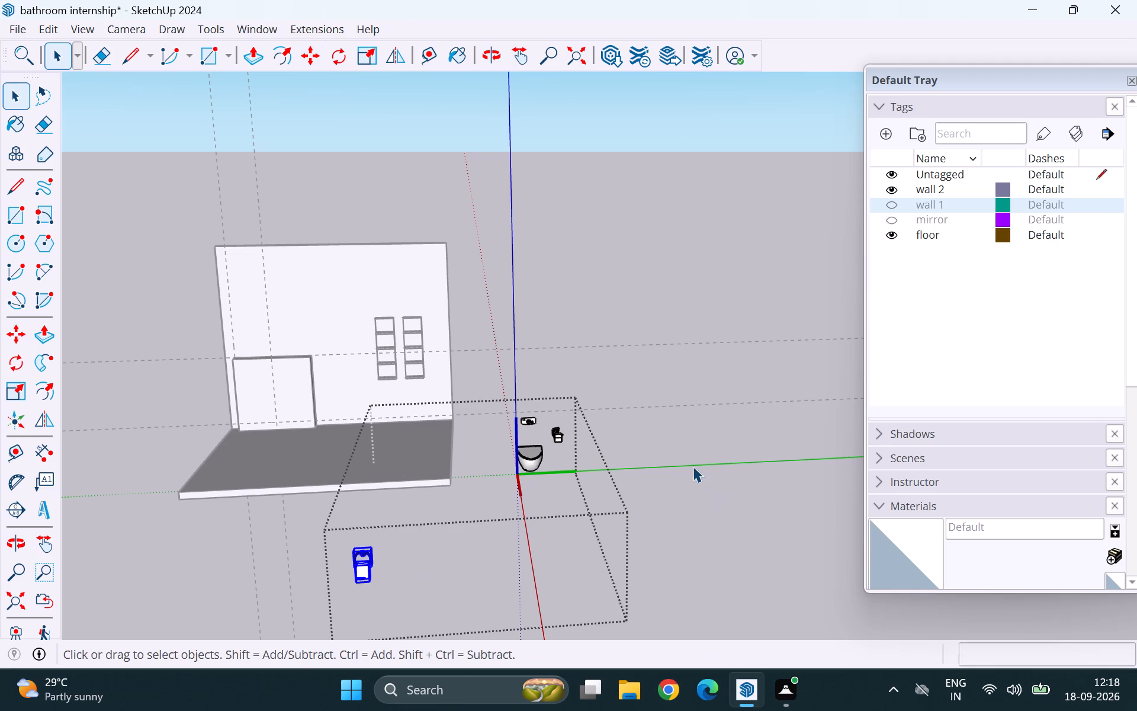
left_click(693, 466)
Explode the bathroom kit component into its separate WC, flush plate, paper holder and towel pieces.
left_click(533, 466)
right_click(533, 466)
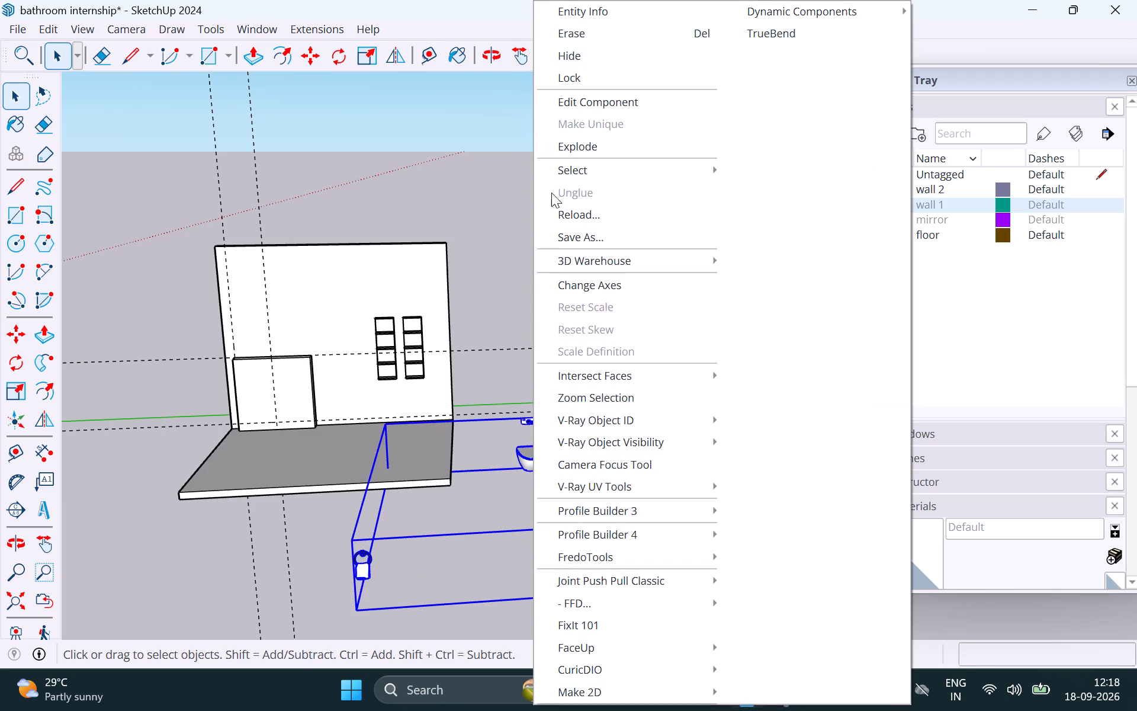
left_click(589, 156)
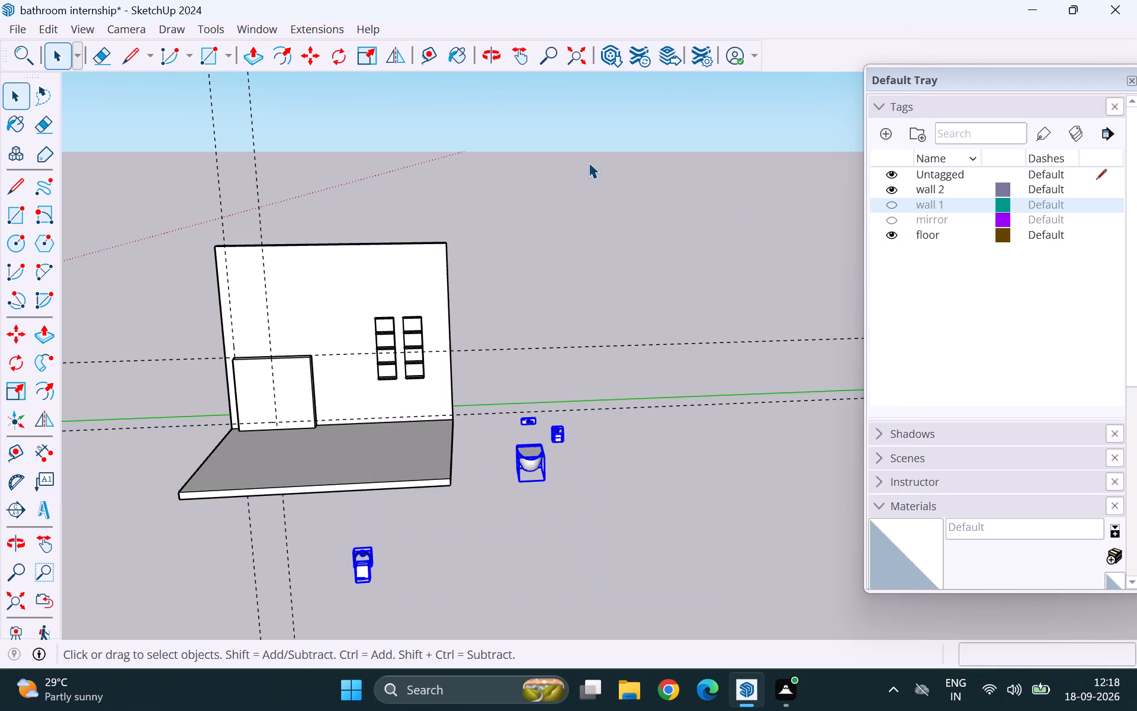
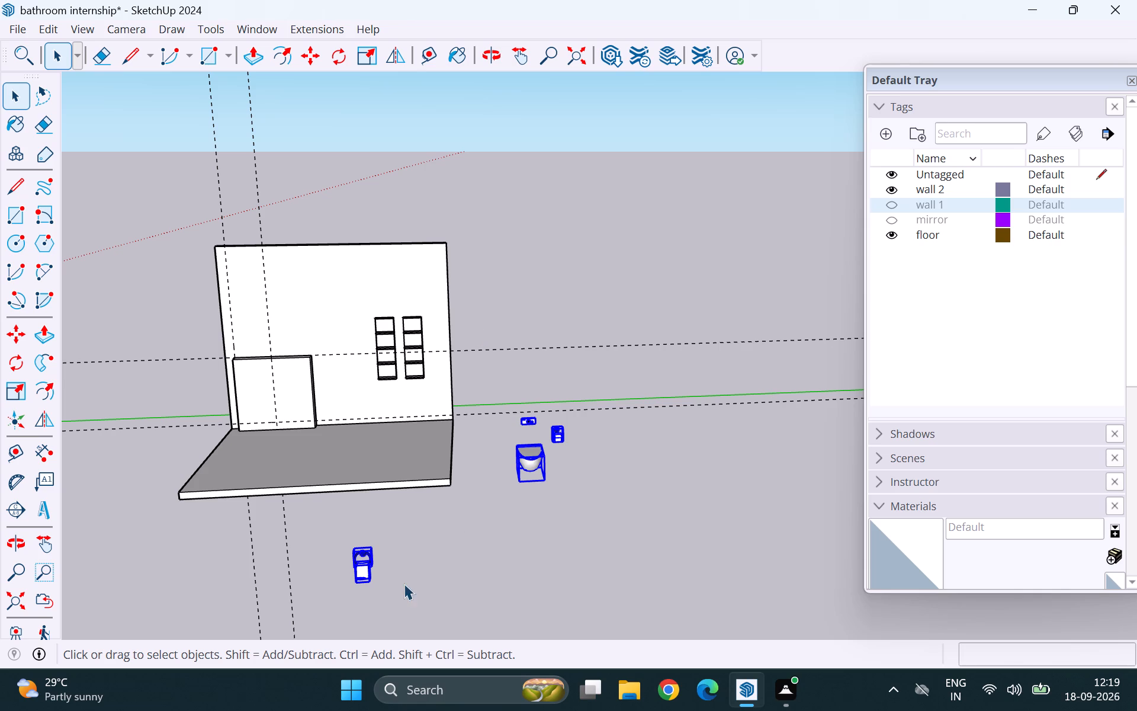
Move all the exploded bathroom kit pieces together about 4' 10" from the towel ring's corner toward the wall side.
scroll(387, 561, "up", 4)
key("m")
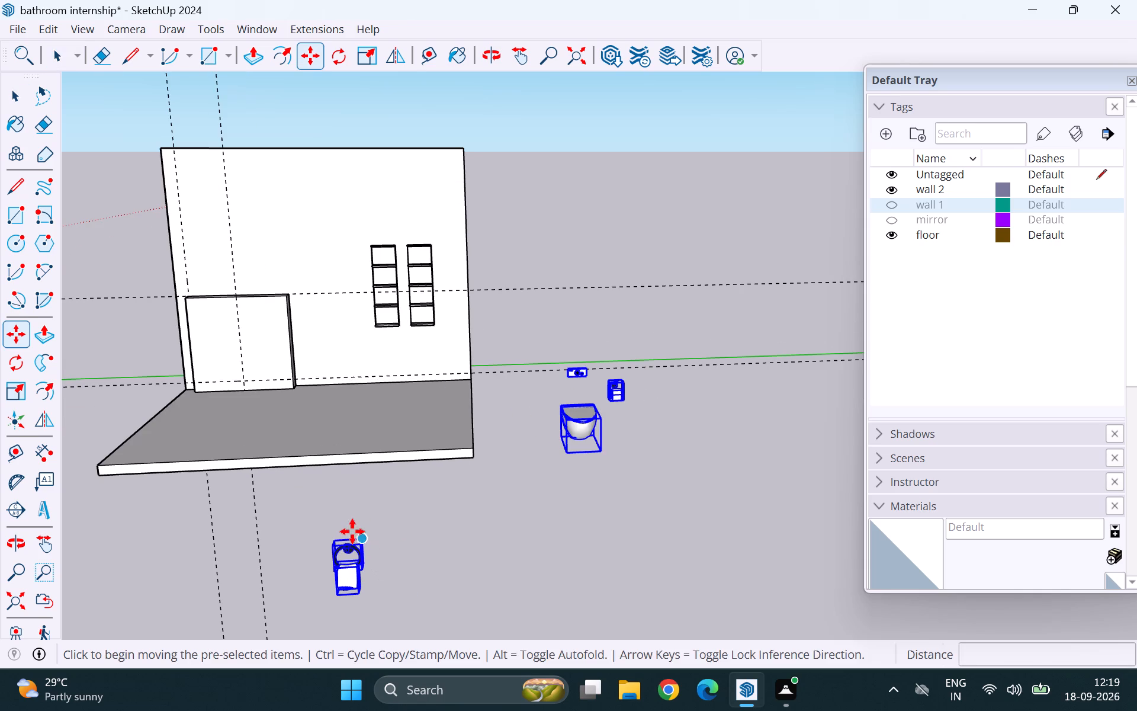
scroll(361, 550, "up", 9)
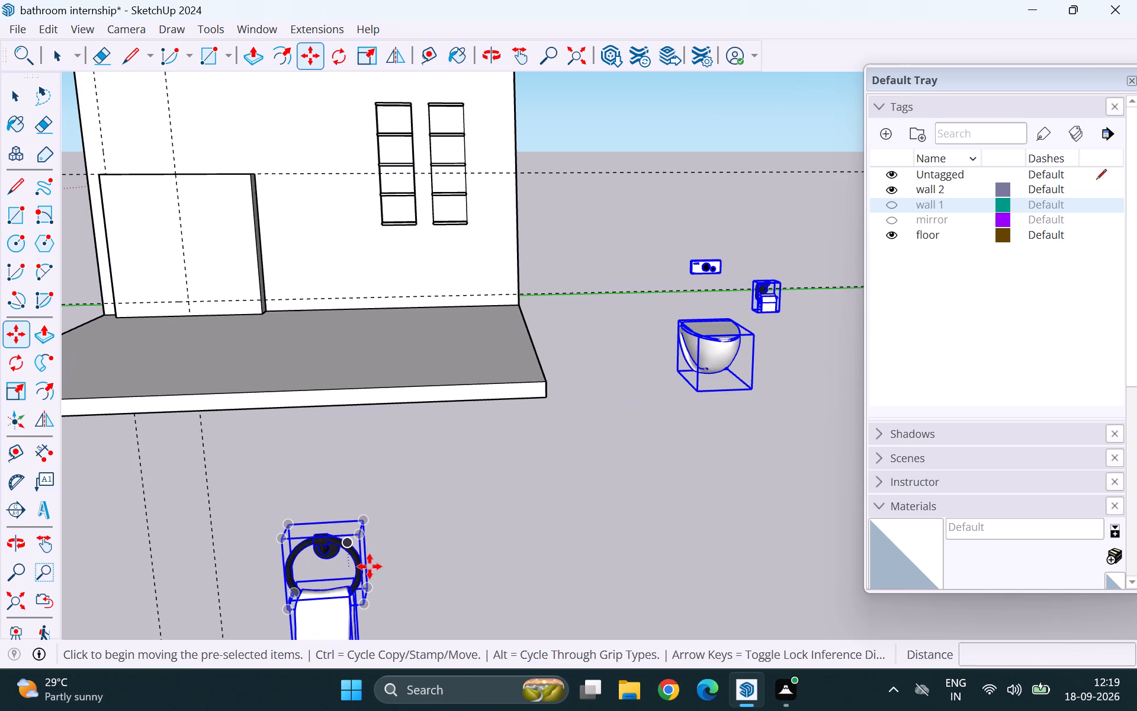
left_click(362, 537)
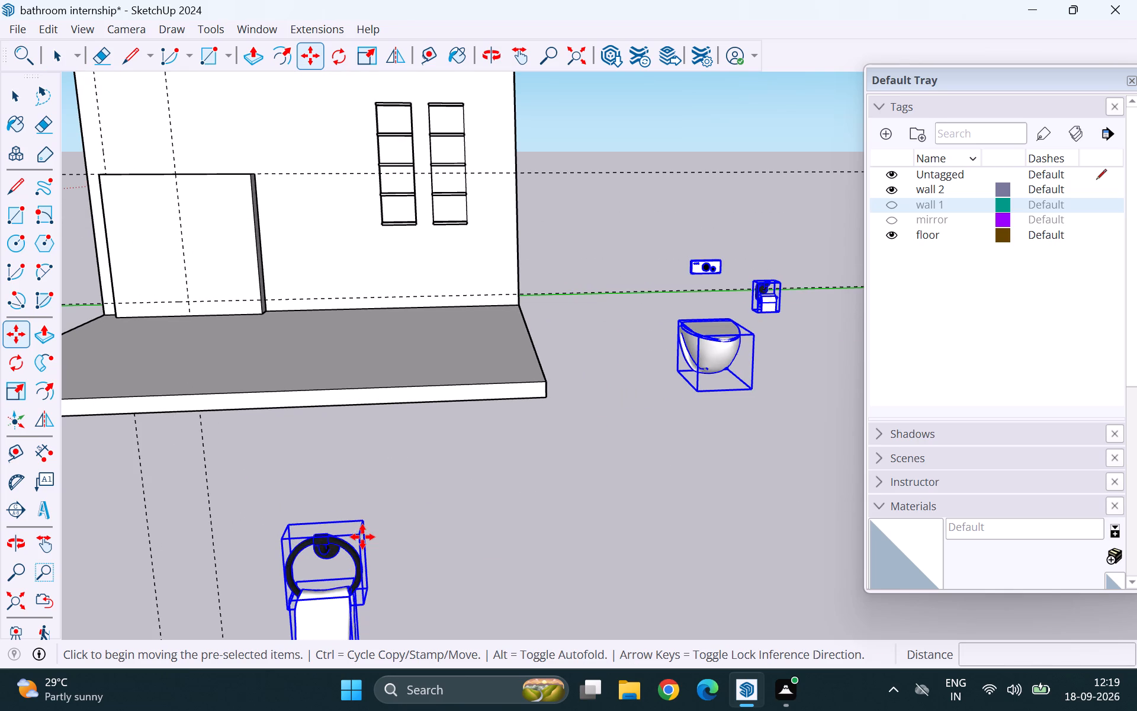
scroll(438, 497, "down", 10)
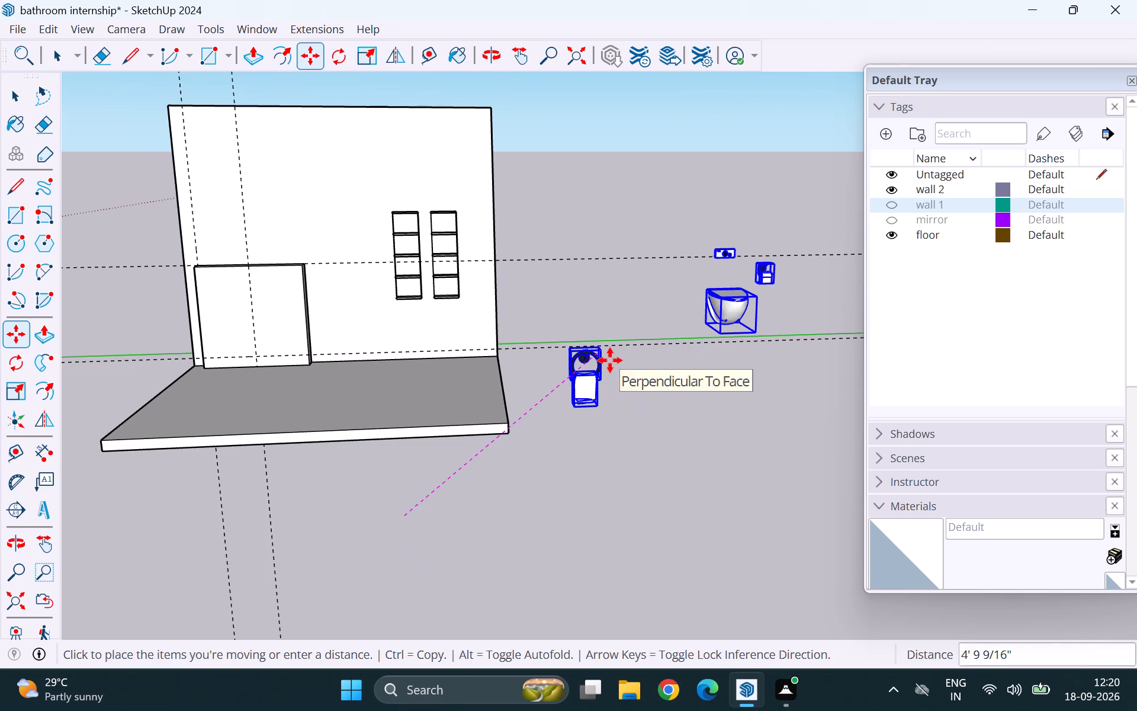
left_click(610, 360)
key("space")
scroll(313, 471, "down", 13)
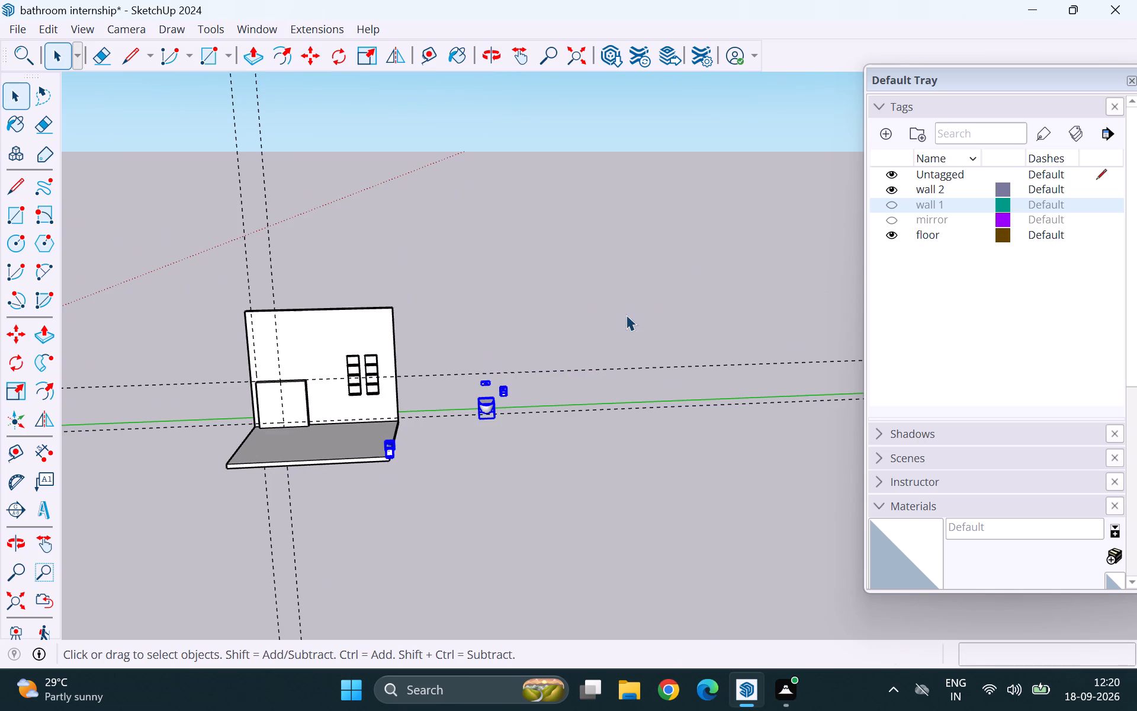
Check that the towel ring and the WC can be selected as separate objects.
left_click(627, 302)
scroll(434, 456, "up", 3)
left_click(365, 445)
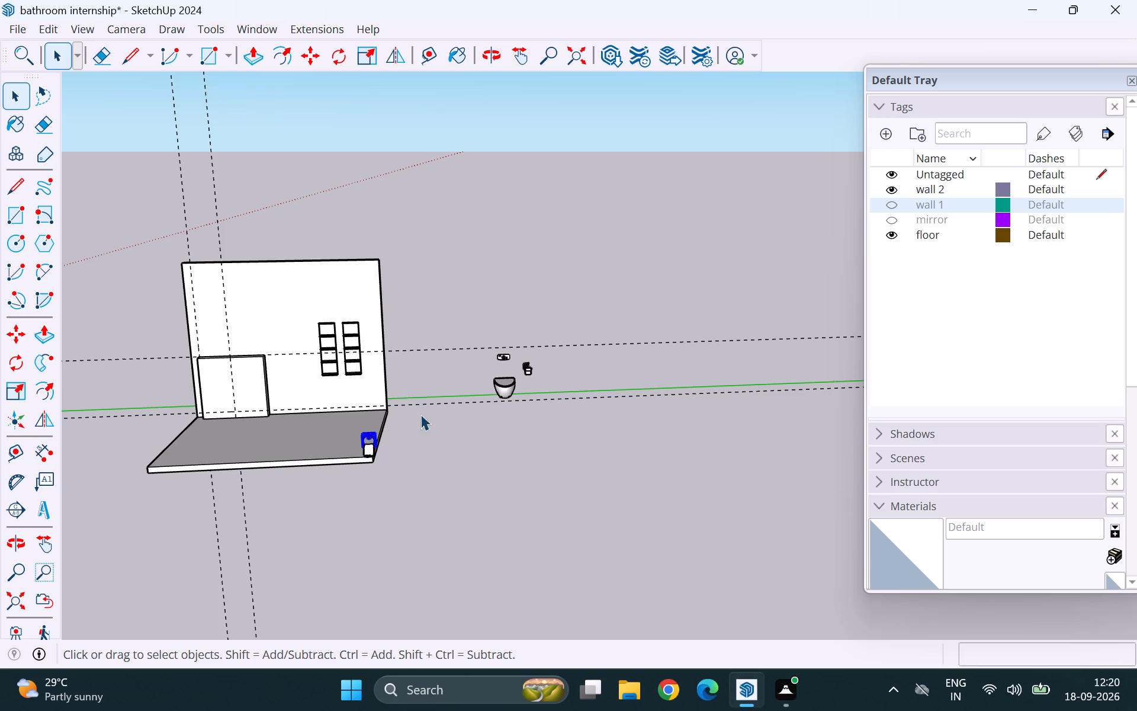
left_click(500, 389)
scroll(461, 421, "down", 4)
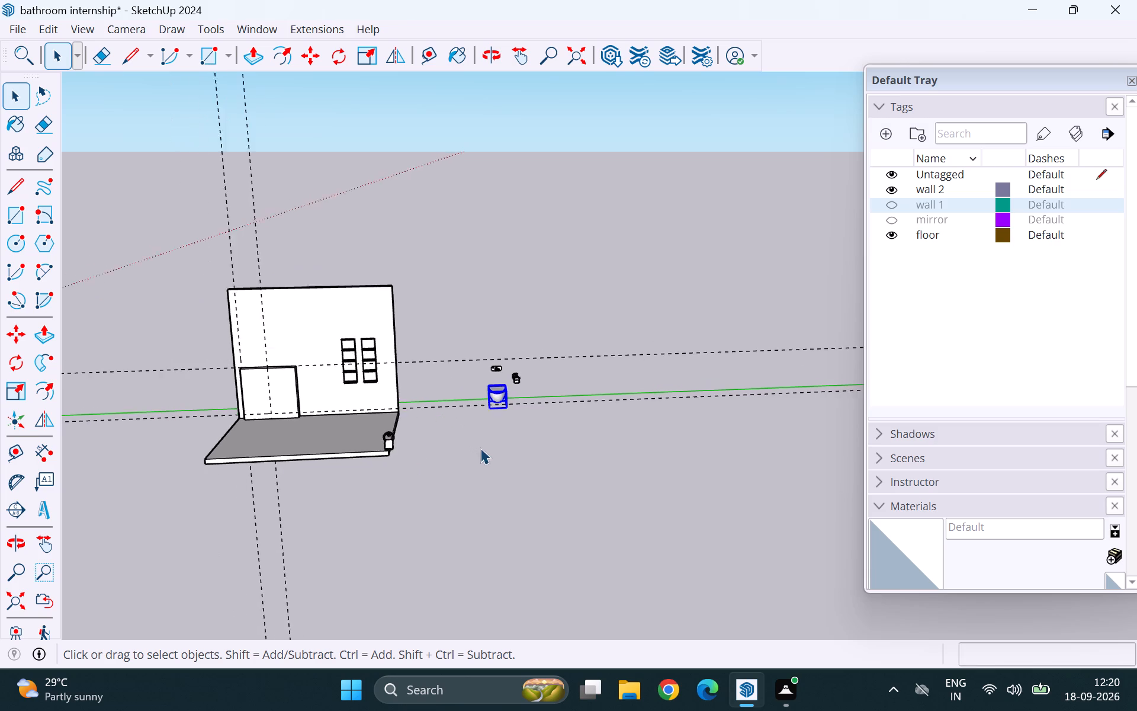
left_click(480, 443)
middle_click_drag(468, 392, 493, 514)
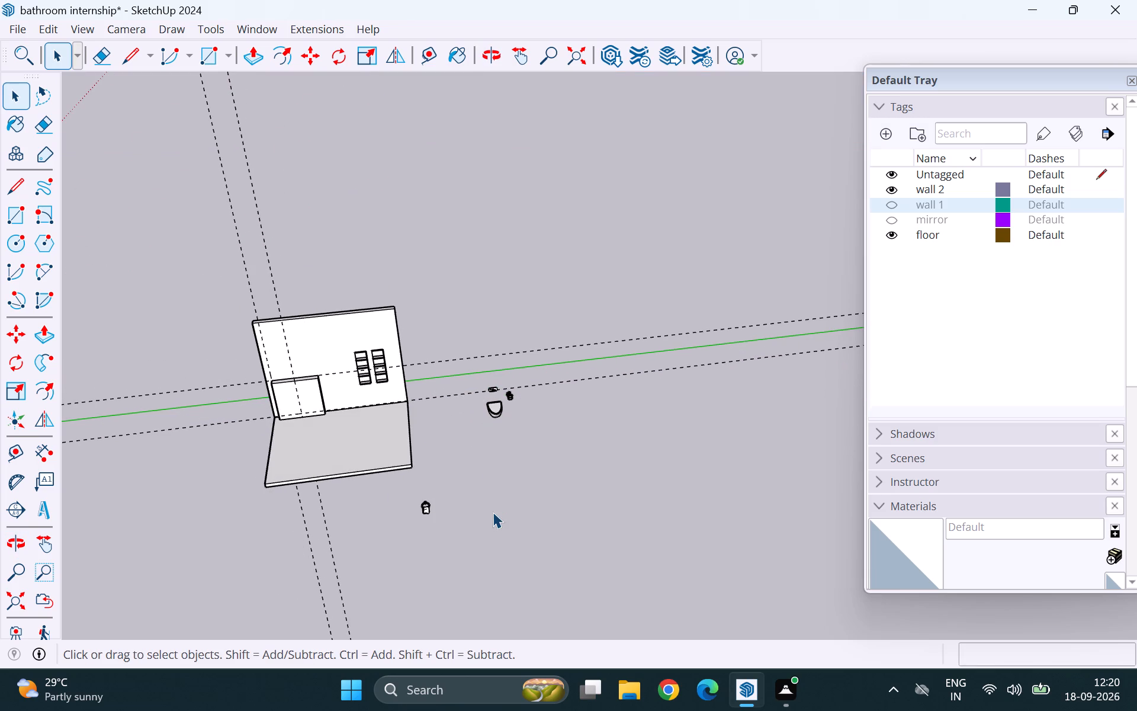
scroll(467, 396, "up", 11)
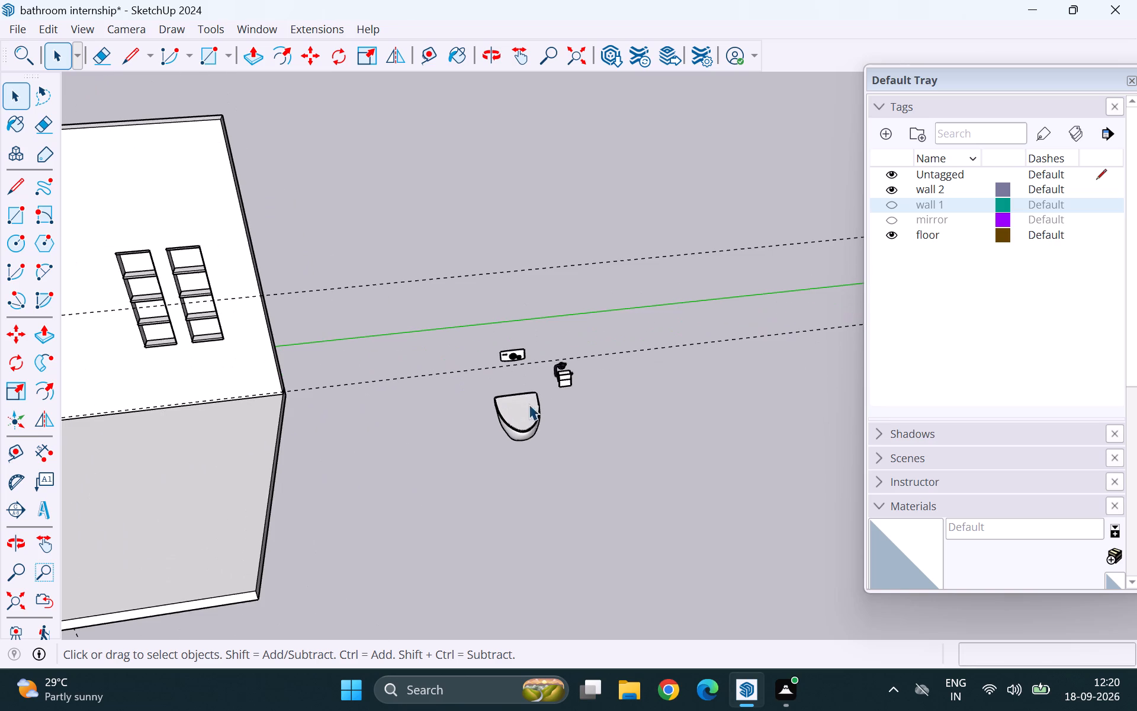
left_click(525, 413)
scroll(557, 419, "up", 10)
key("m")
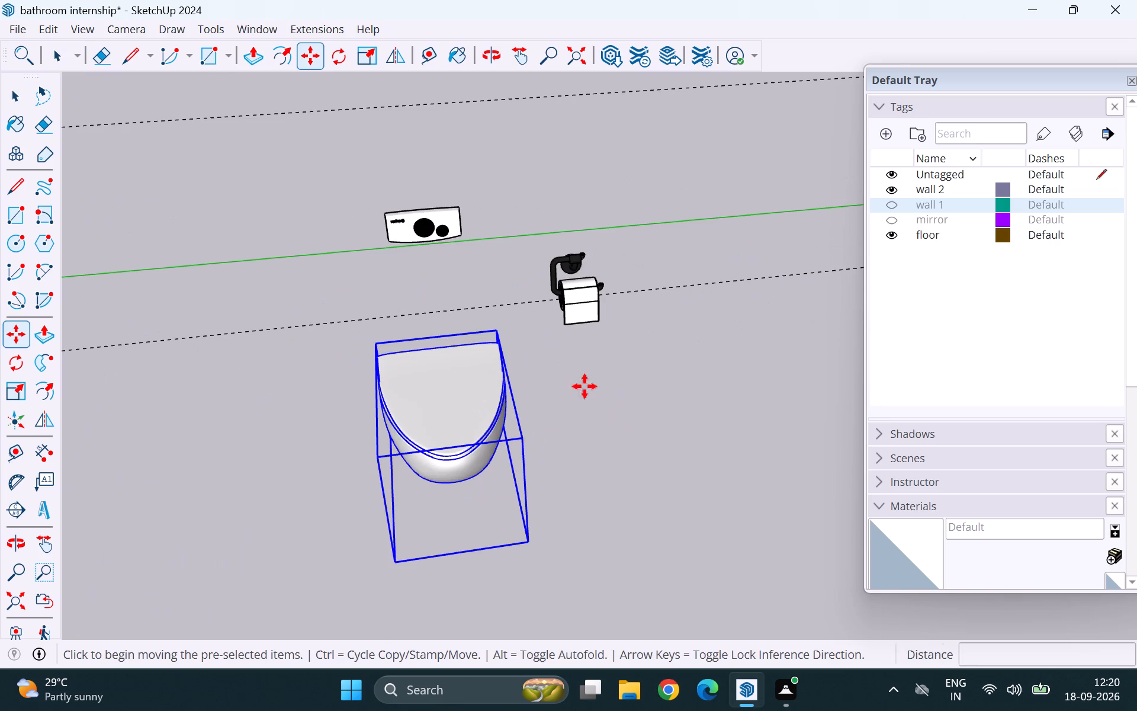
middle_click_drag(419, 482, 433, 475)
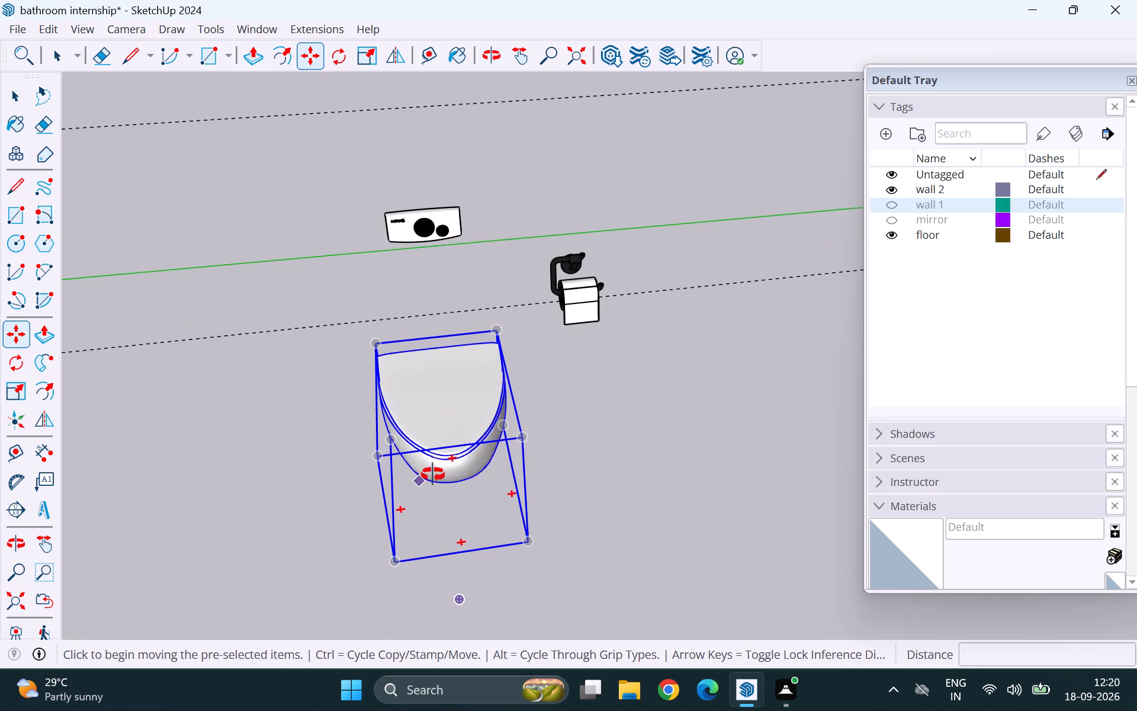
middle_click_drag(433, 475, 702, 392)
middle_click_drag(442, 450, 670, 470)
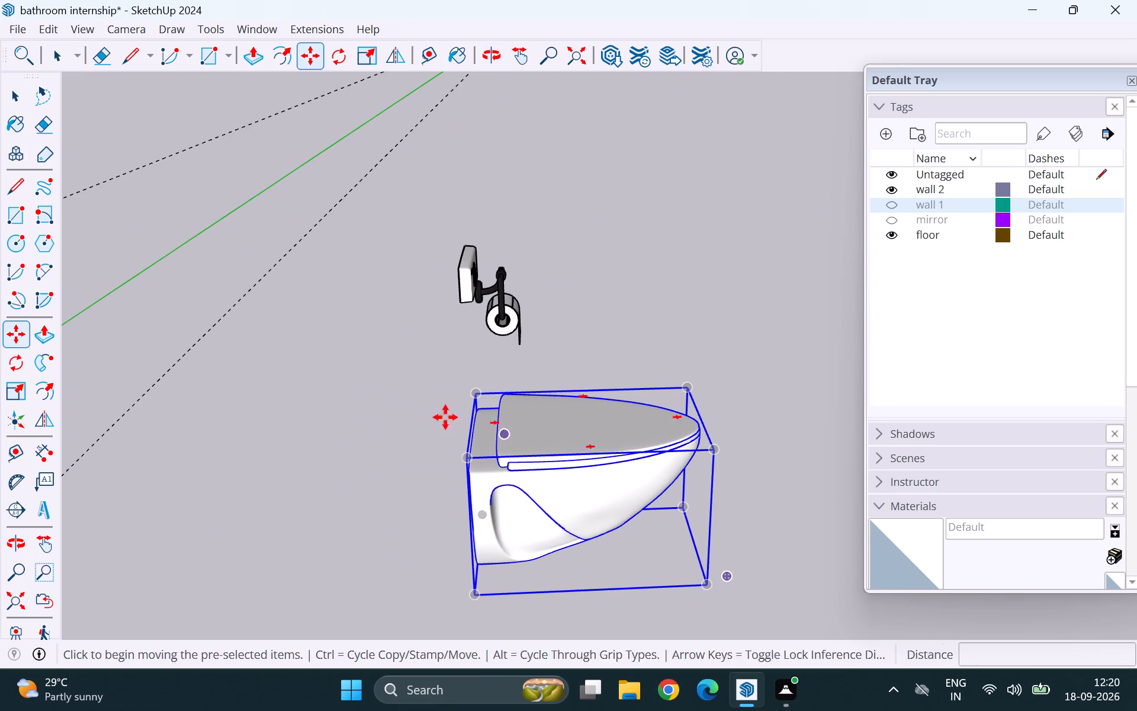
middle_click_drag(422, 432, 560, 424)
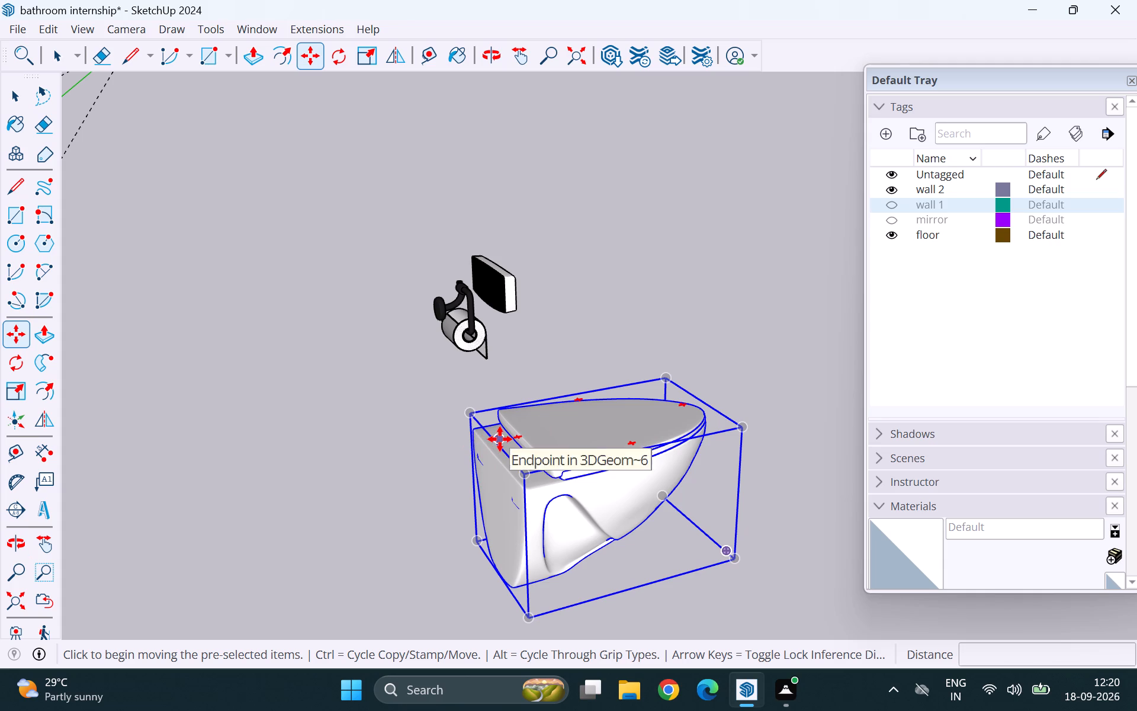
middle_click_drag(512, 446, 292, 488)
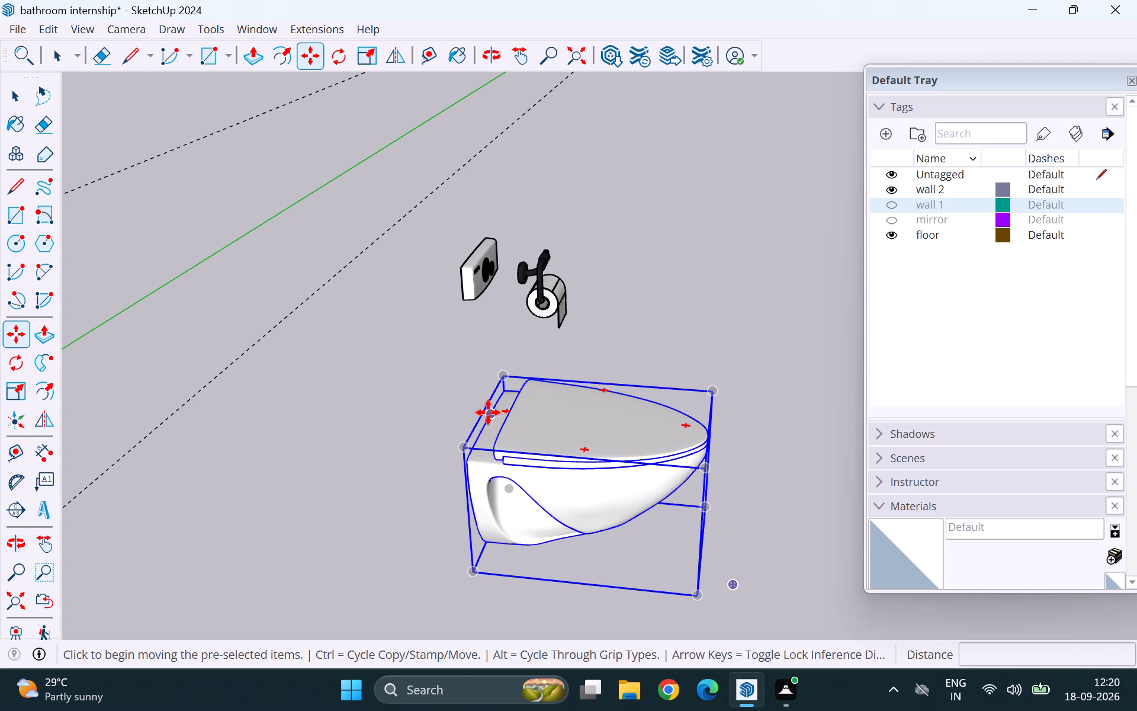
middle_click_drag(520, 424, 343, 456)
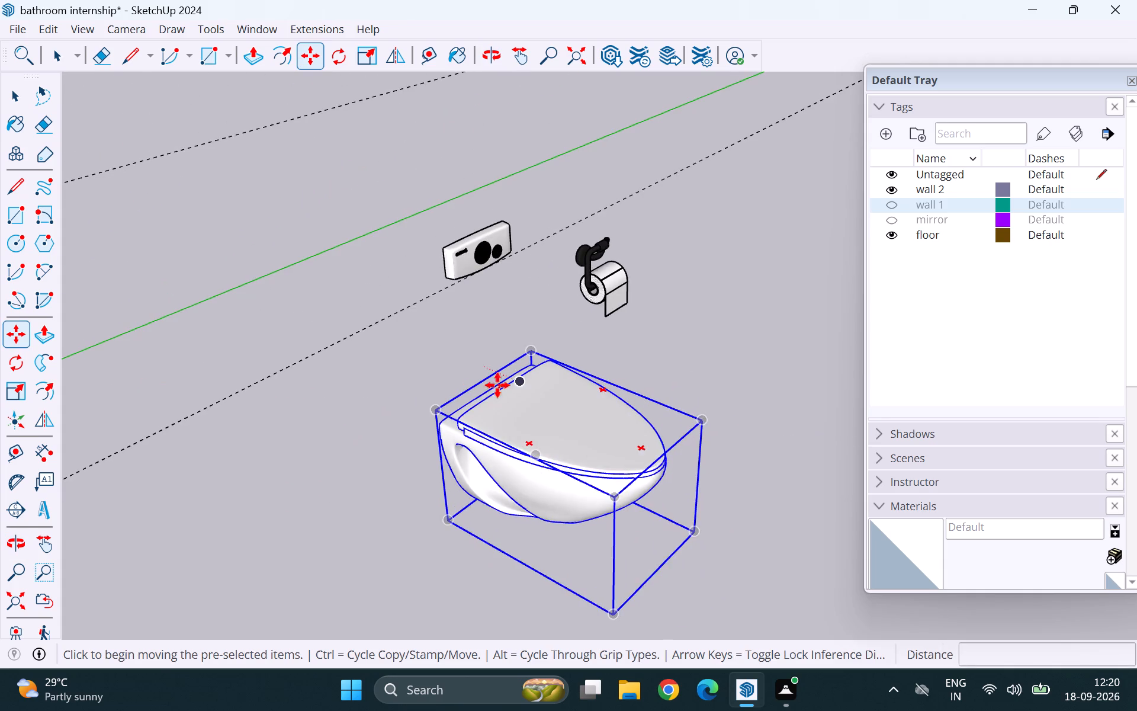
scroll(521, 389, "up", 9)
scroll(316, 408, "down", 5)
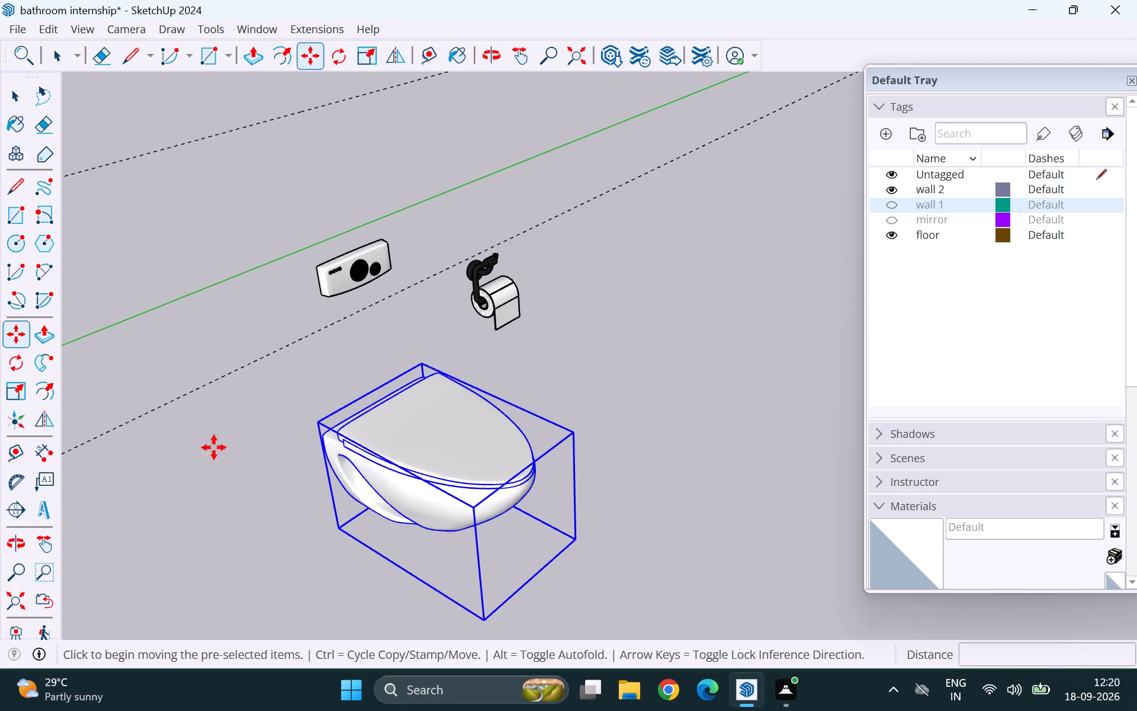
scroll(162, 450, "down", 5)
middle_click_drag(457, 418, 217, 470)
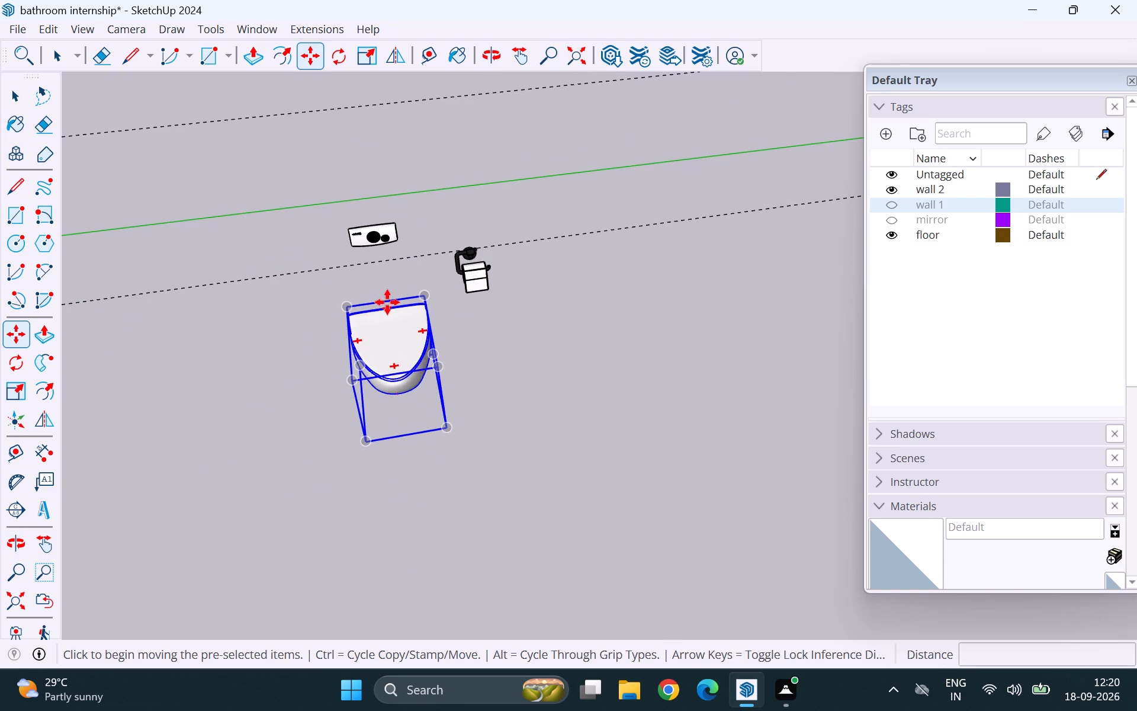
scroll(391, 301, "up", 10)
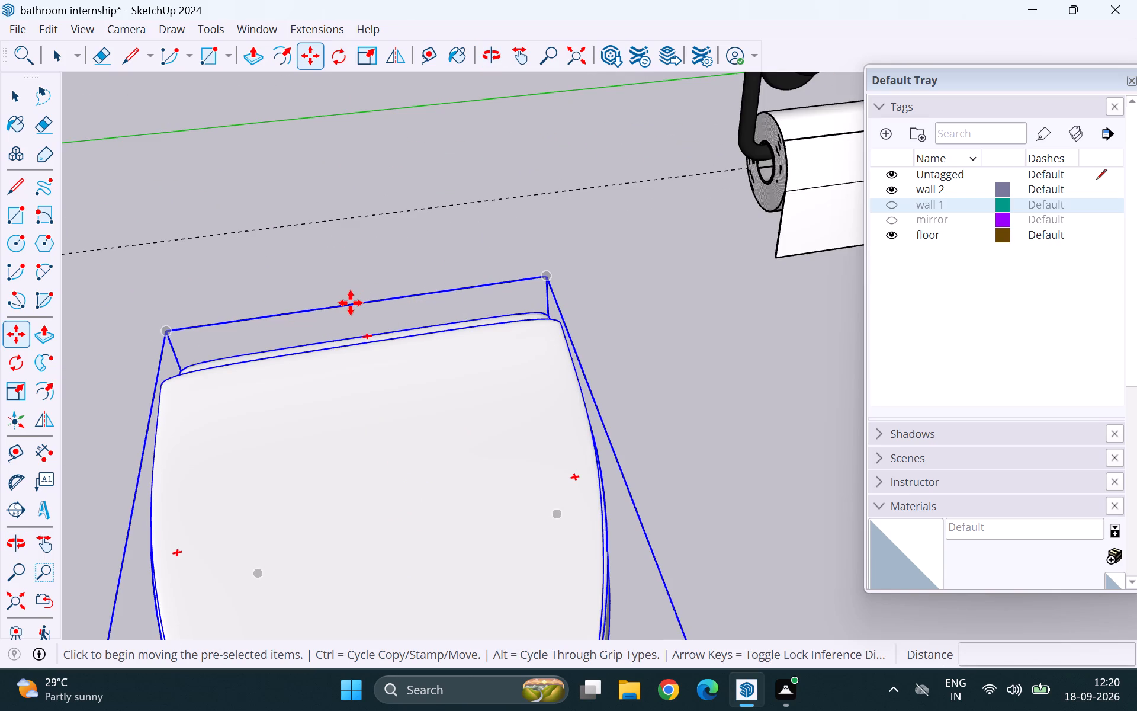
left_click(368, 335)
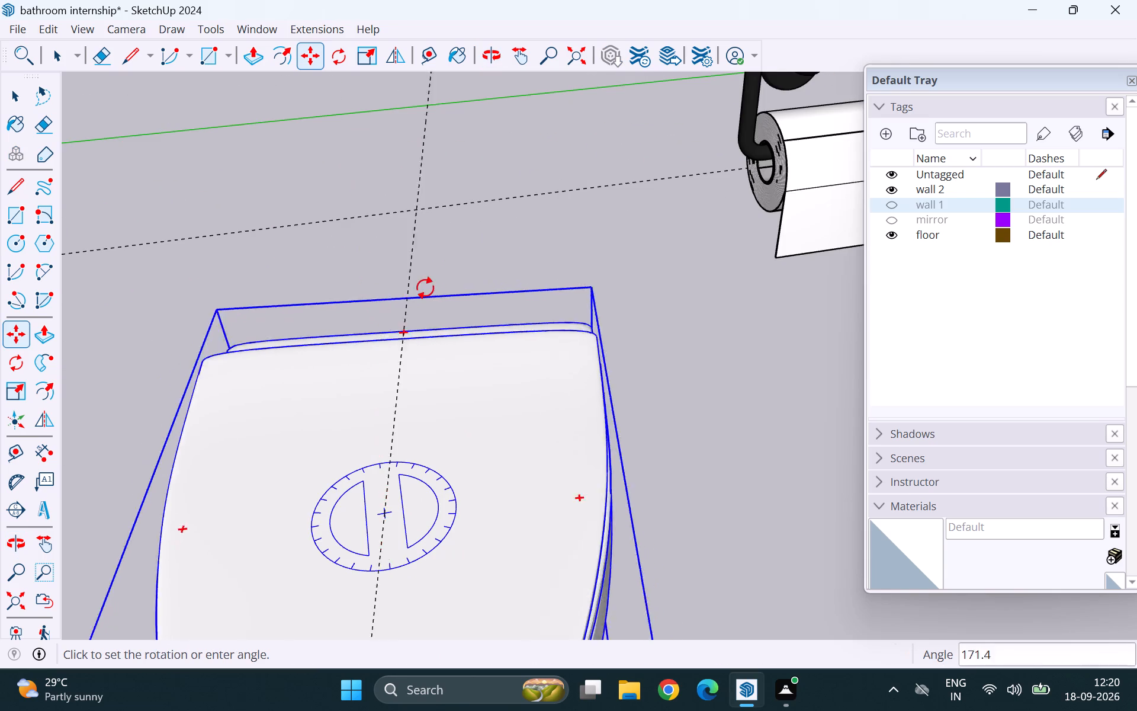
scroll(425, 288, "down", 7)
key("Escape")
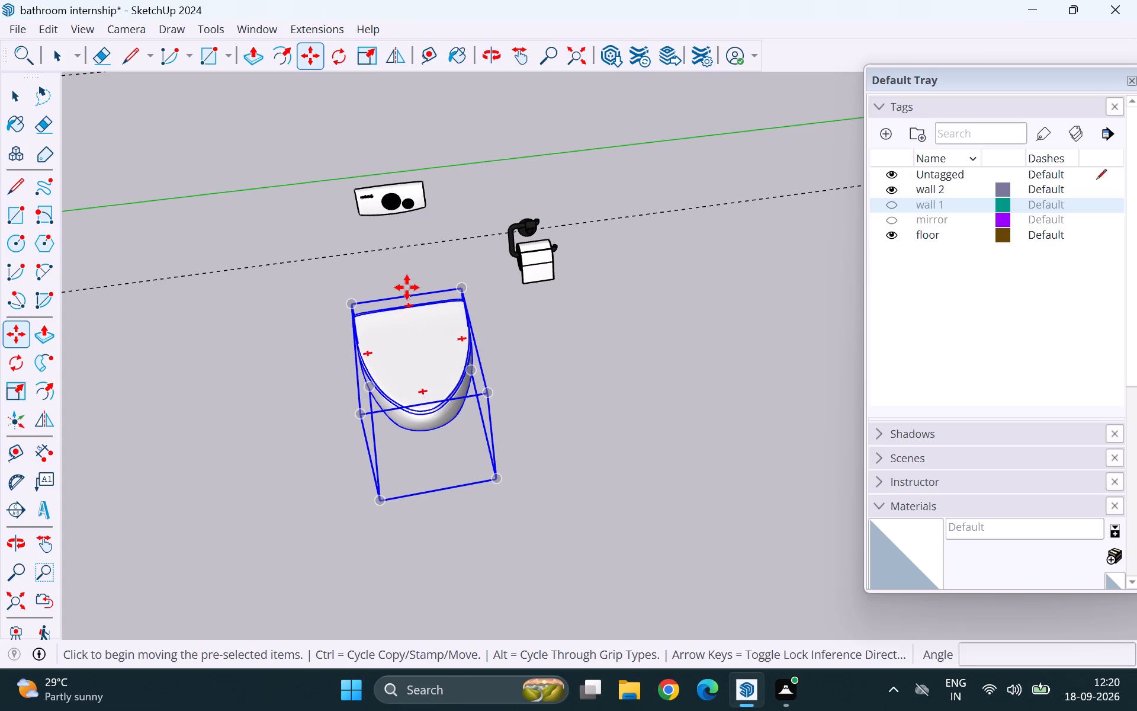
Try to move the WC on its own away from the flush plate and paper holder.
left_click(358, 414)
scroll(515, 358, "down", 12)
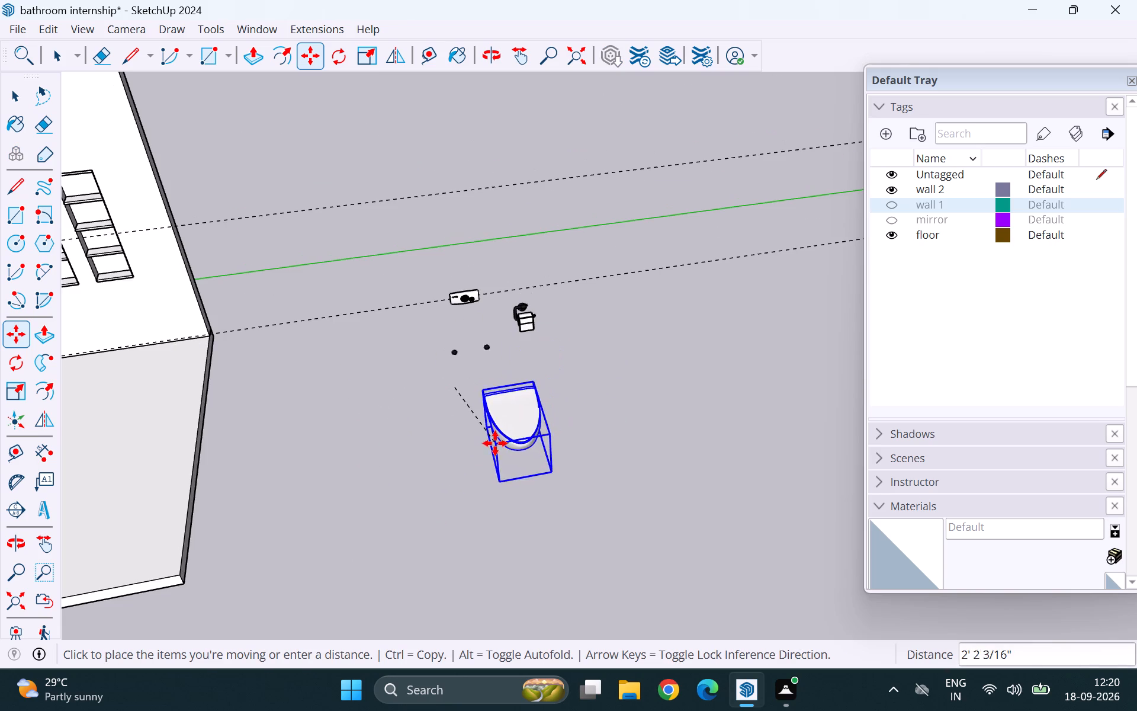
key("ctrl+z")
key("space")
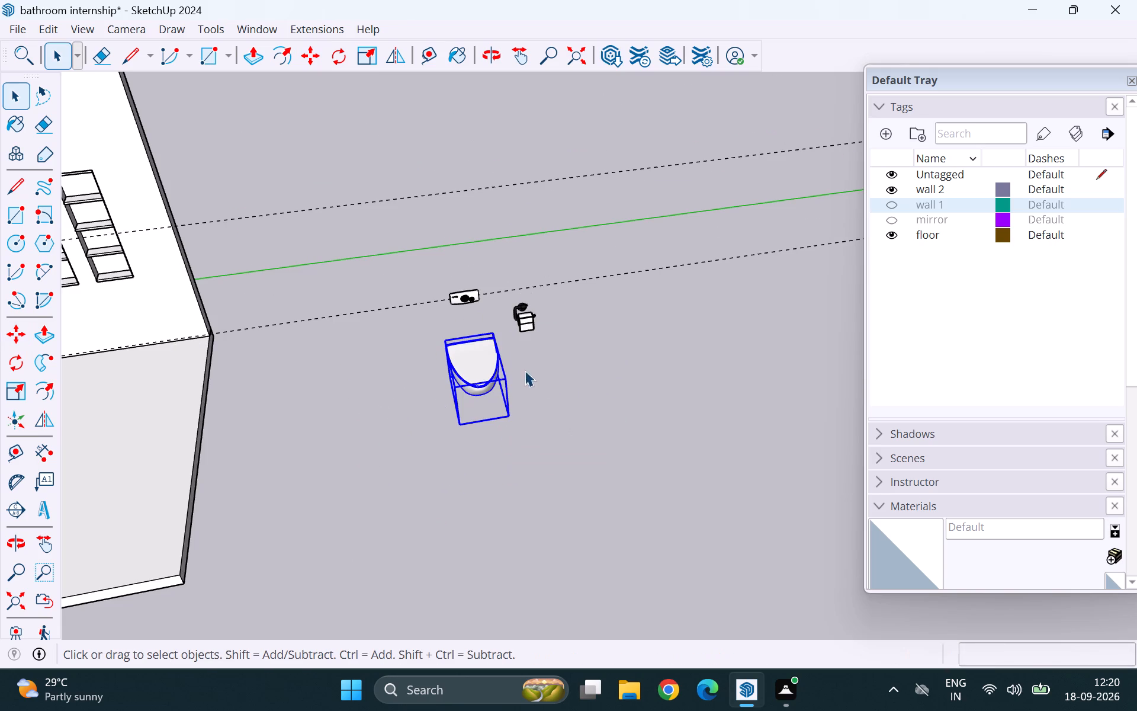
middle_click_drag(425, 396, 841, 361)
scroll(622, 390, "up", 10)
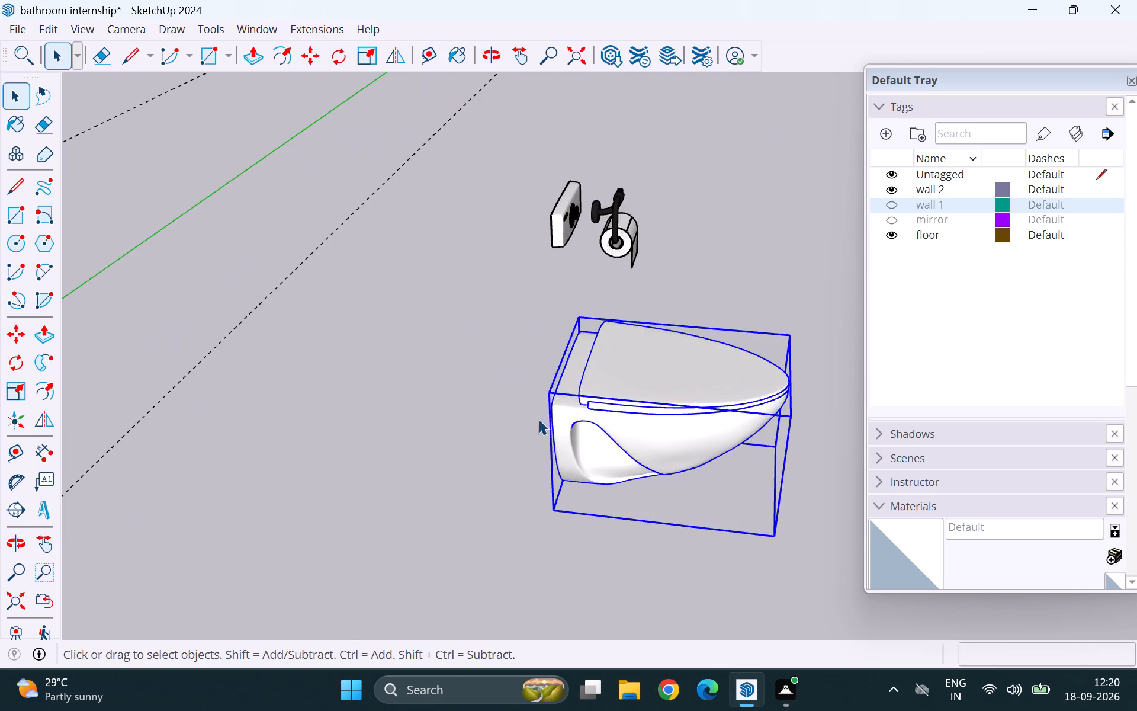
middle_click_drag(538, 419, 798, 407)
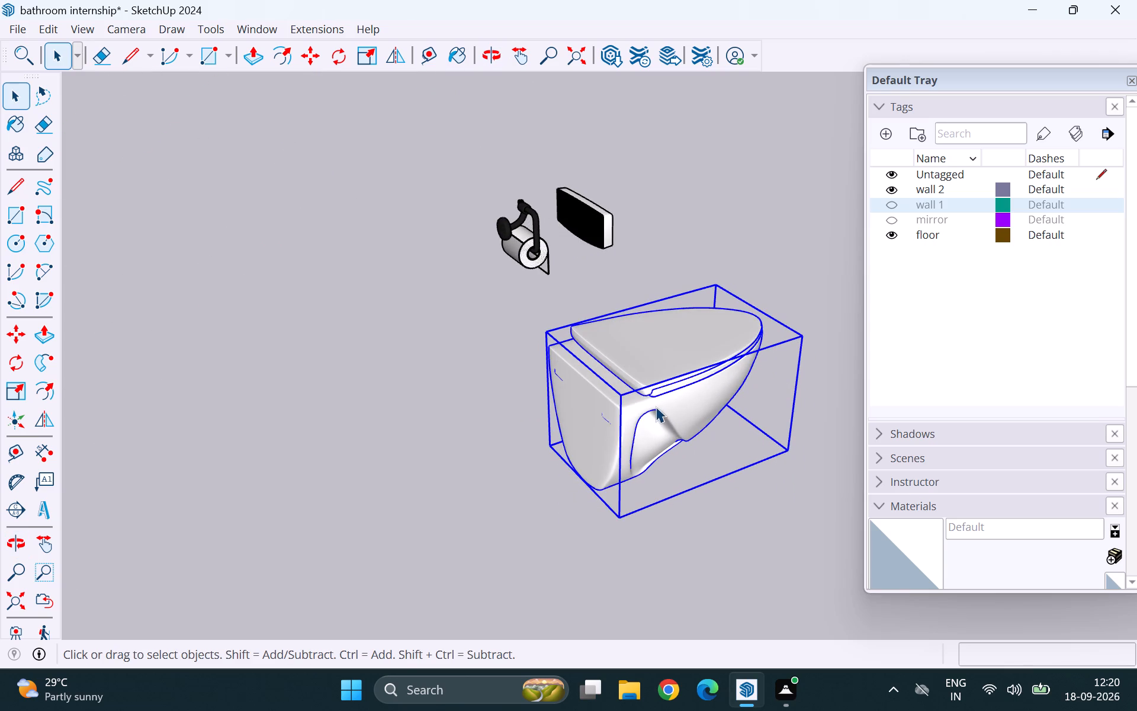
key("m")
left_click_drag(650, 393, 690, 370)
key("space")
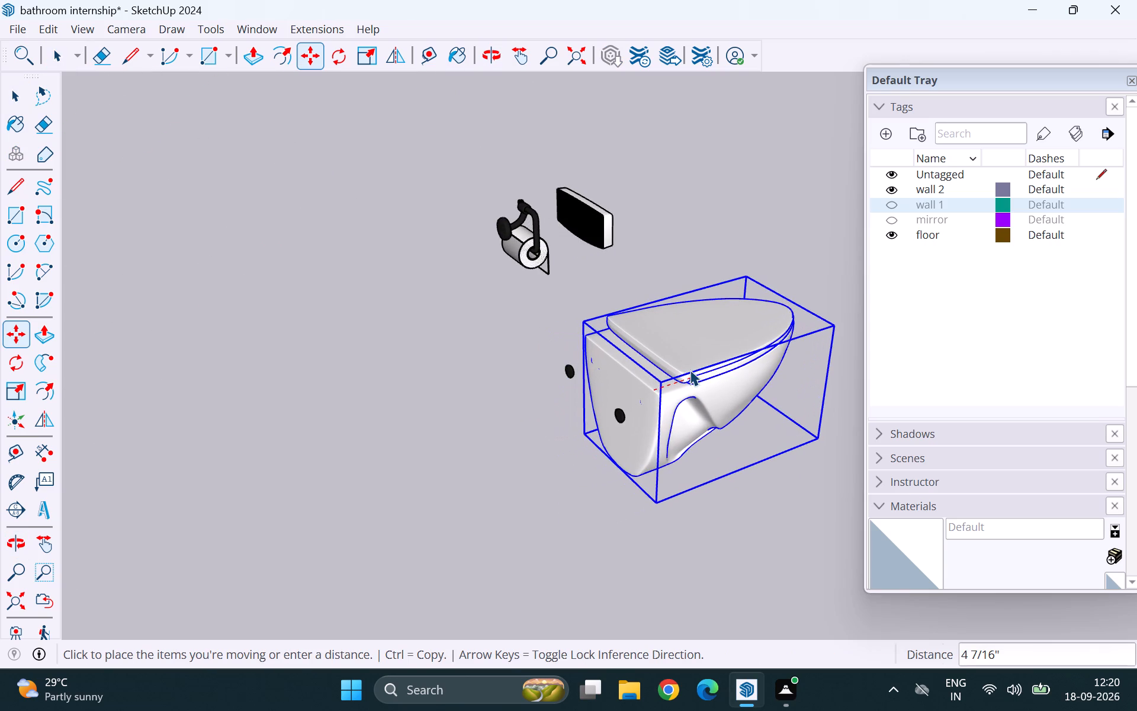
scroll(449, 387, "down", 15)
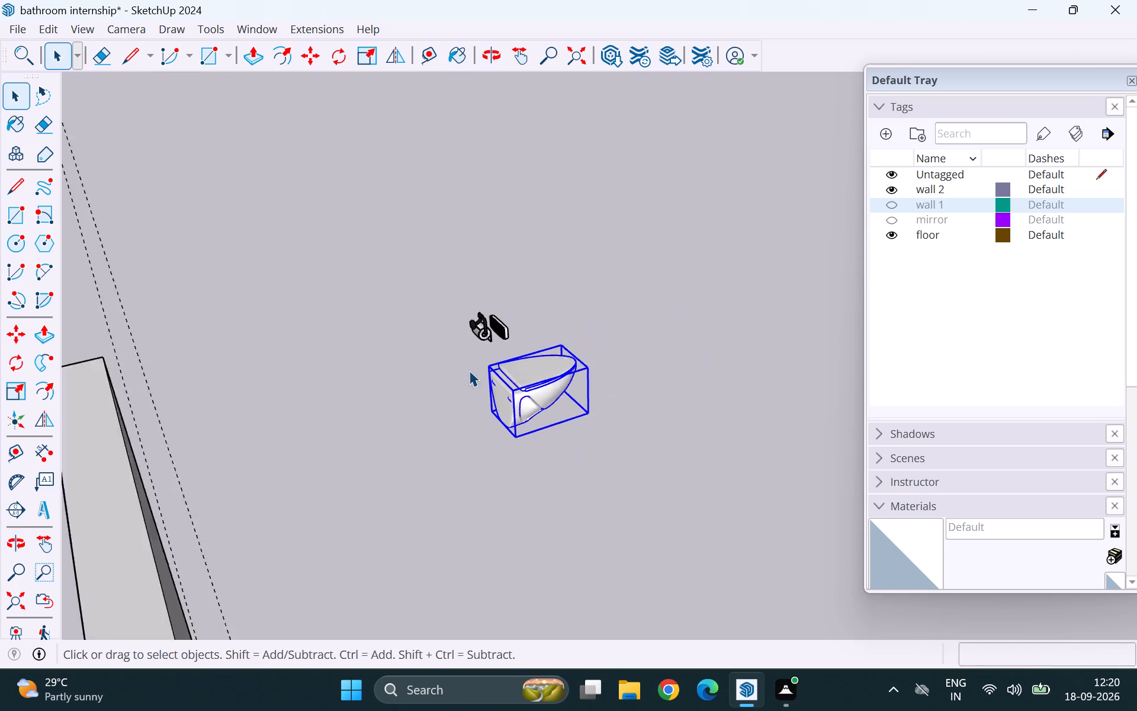
Undo back past the piece moves, the explode and the towel relocation, and leave the intact bathroom kit component.
middle_click_drag(667, 411, 177, 414)
key("ctrl+z")
key("ctrl+z")
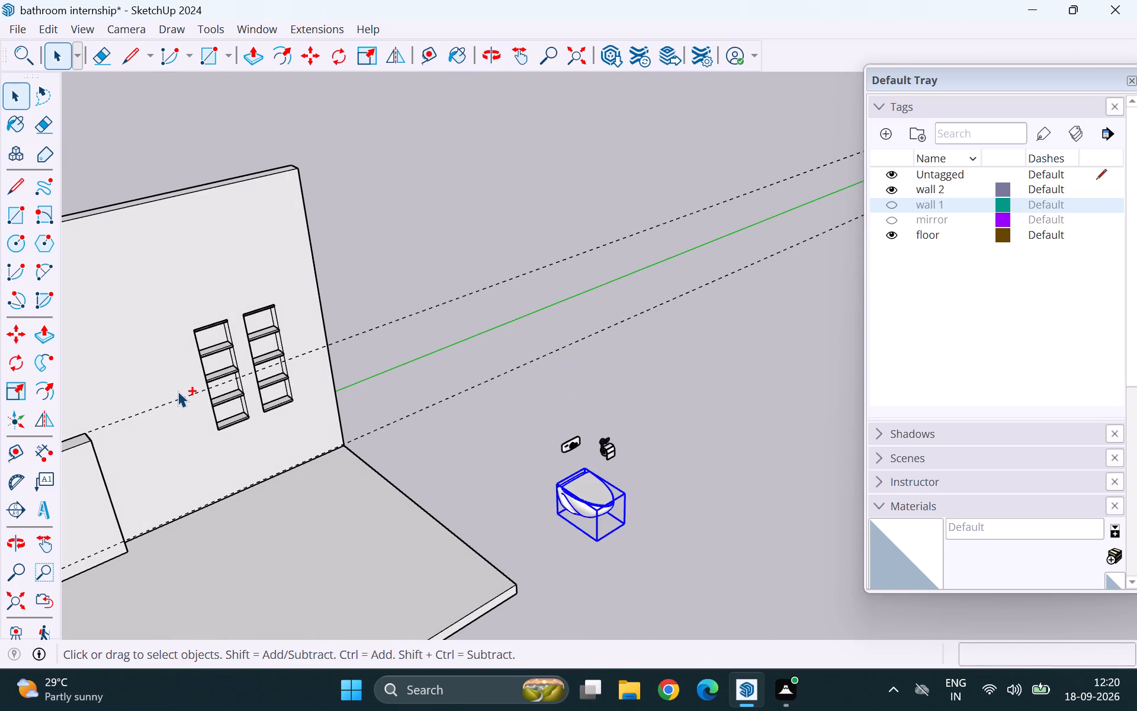
key("ctrl+z")
key("ctrl+z")
key("ctrl+z")
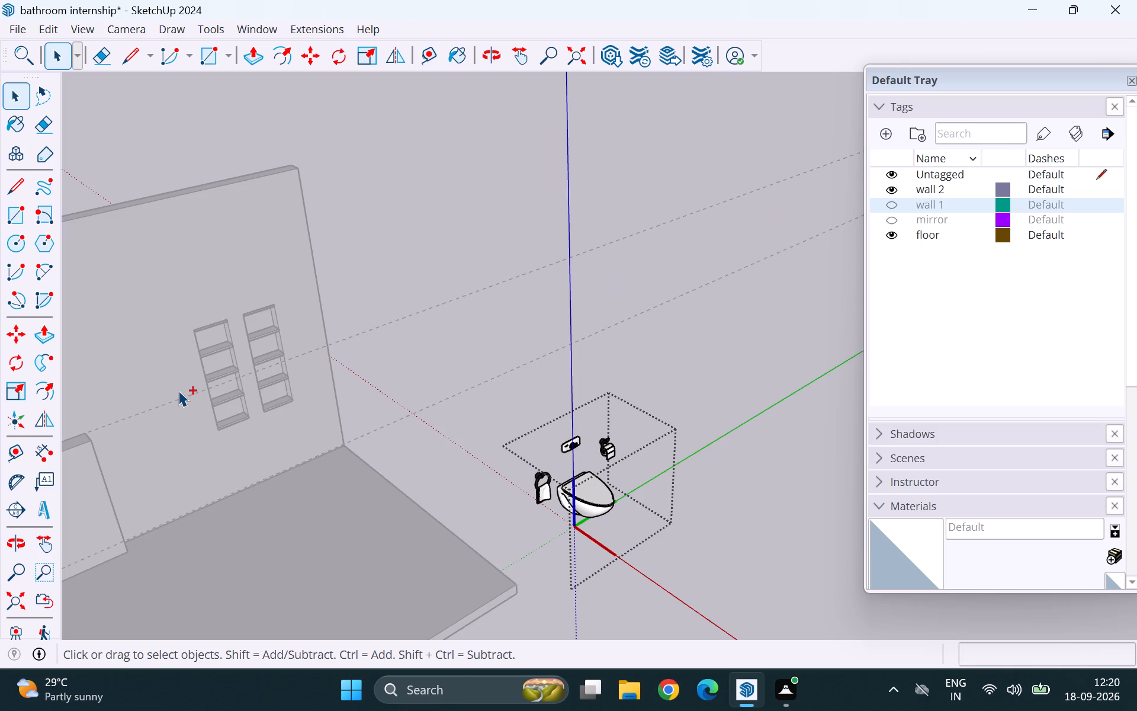
key("space")
left_click(484, 290)
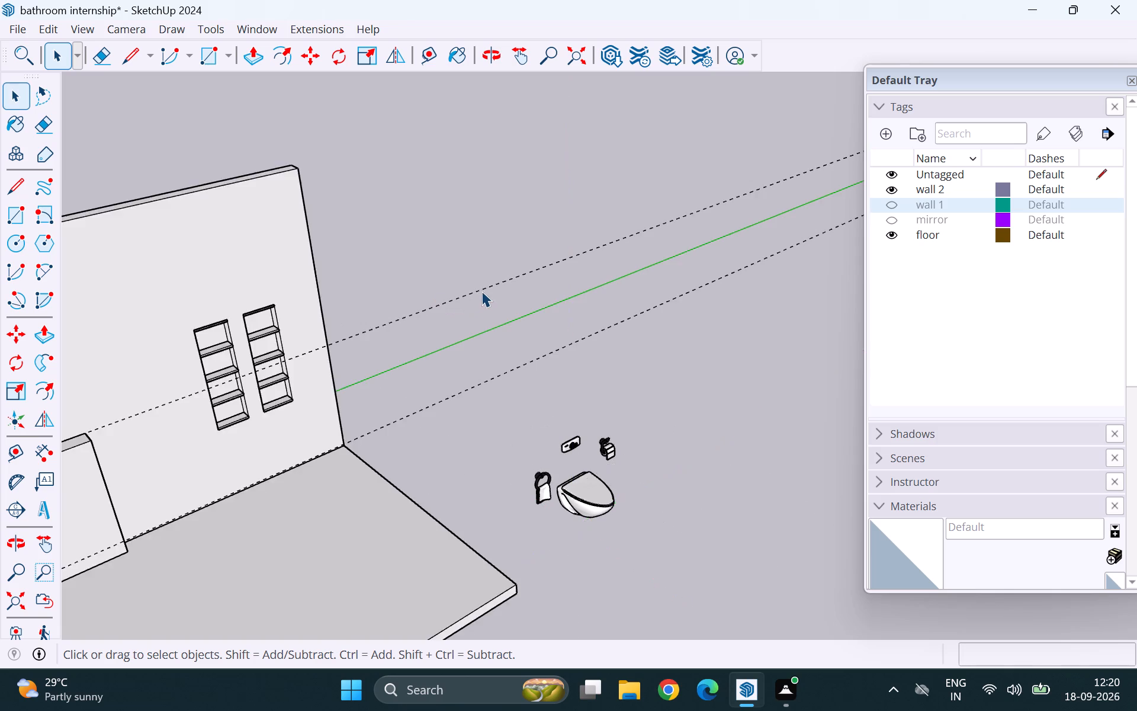
Explode the bathroom kit component beside the floor slab into its separate pieces and clear the selection.
scroll(480, 308, "down", 6)
middle_click_drag(884, 550, 508, 497)
scroll(884, 550, "up", 1)
middle_click_drag(588, 450, 212, 374)
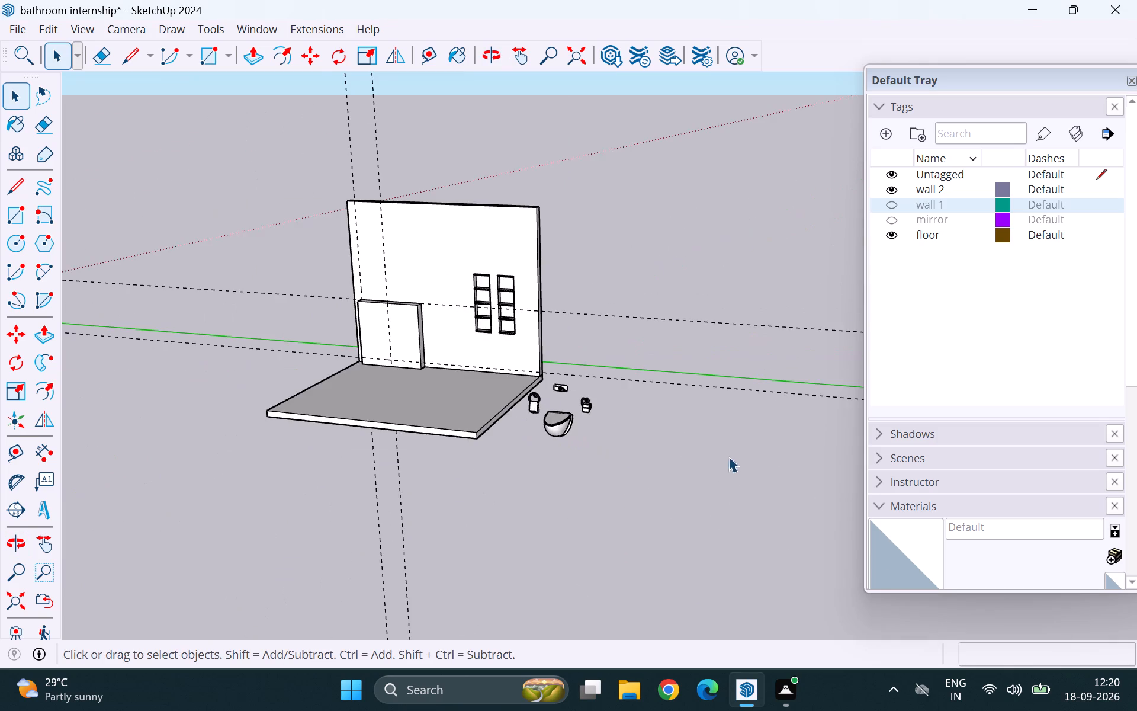
scroll(624, 434, "up", 9)
left_click(544, 417)
right_click(540, 388)
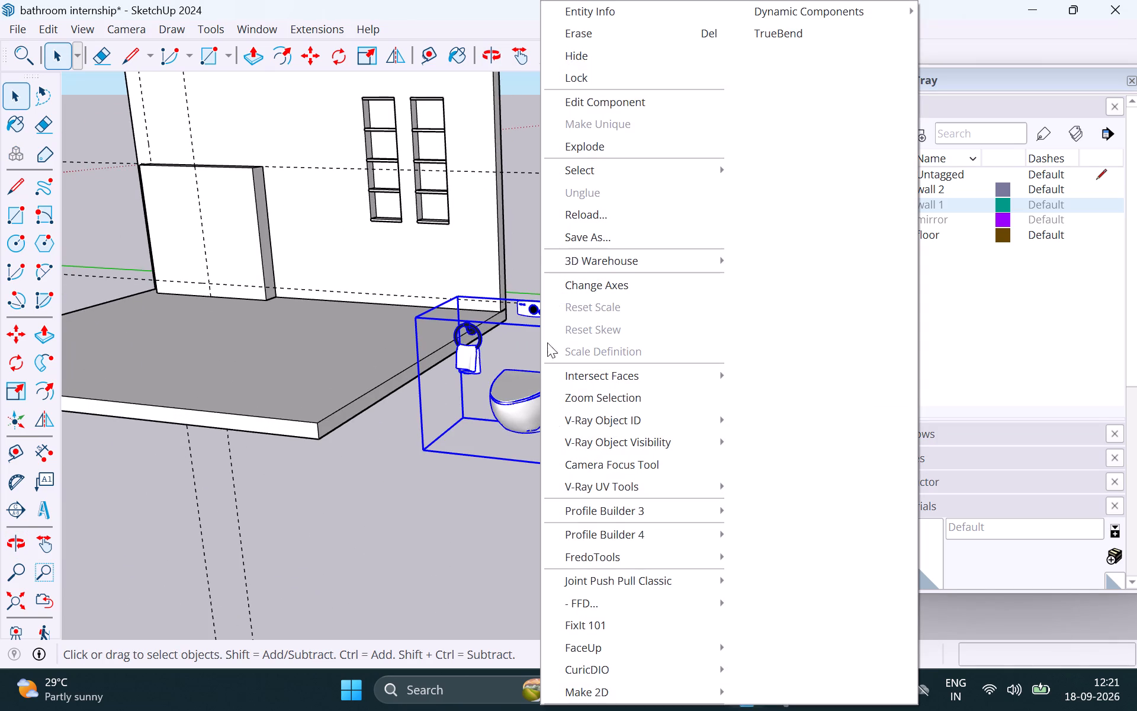
left_click(604, 150)
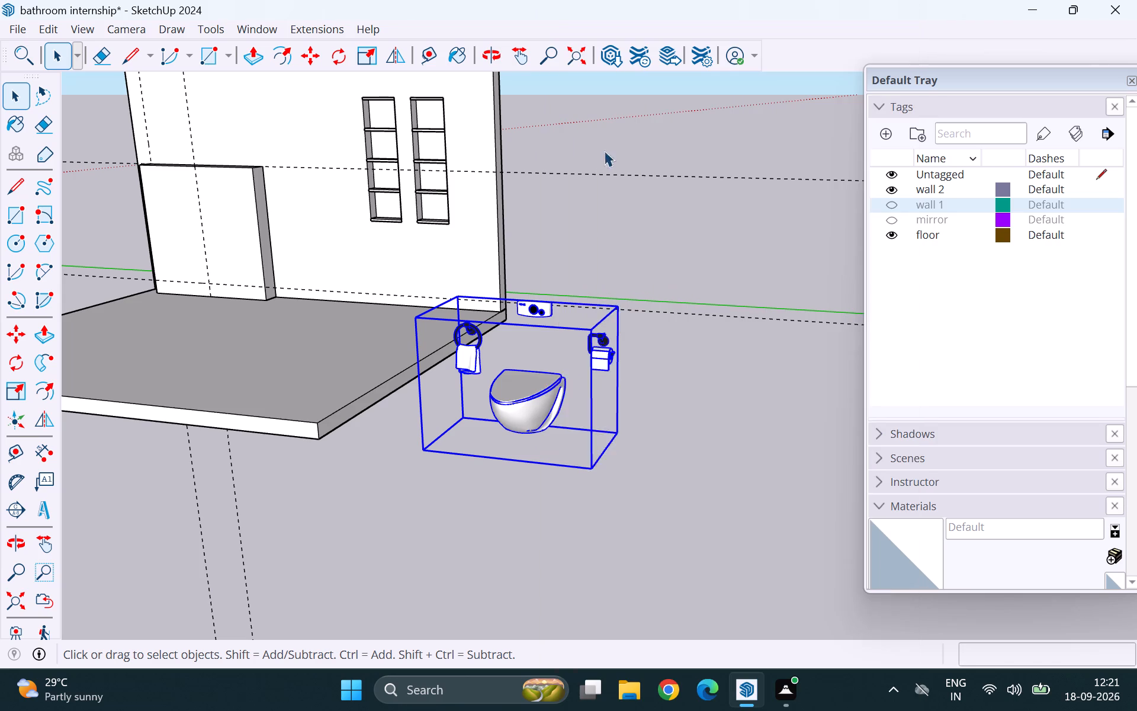
left_click(634, 254)
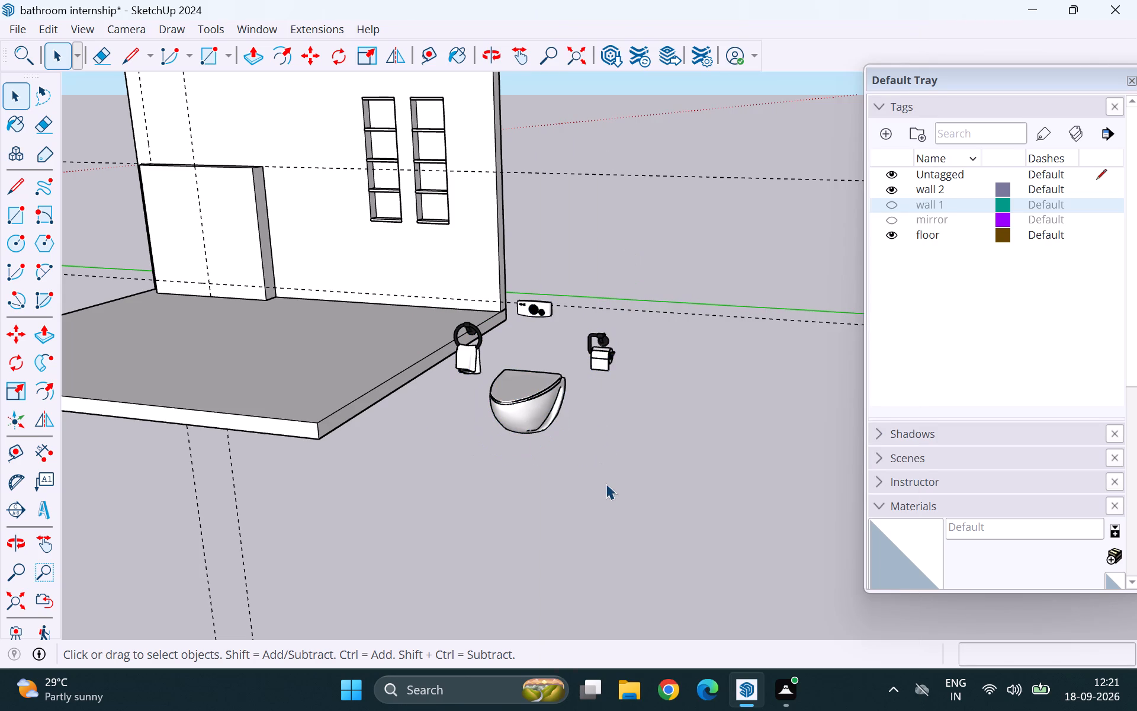
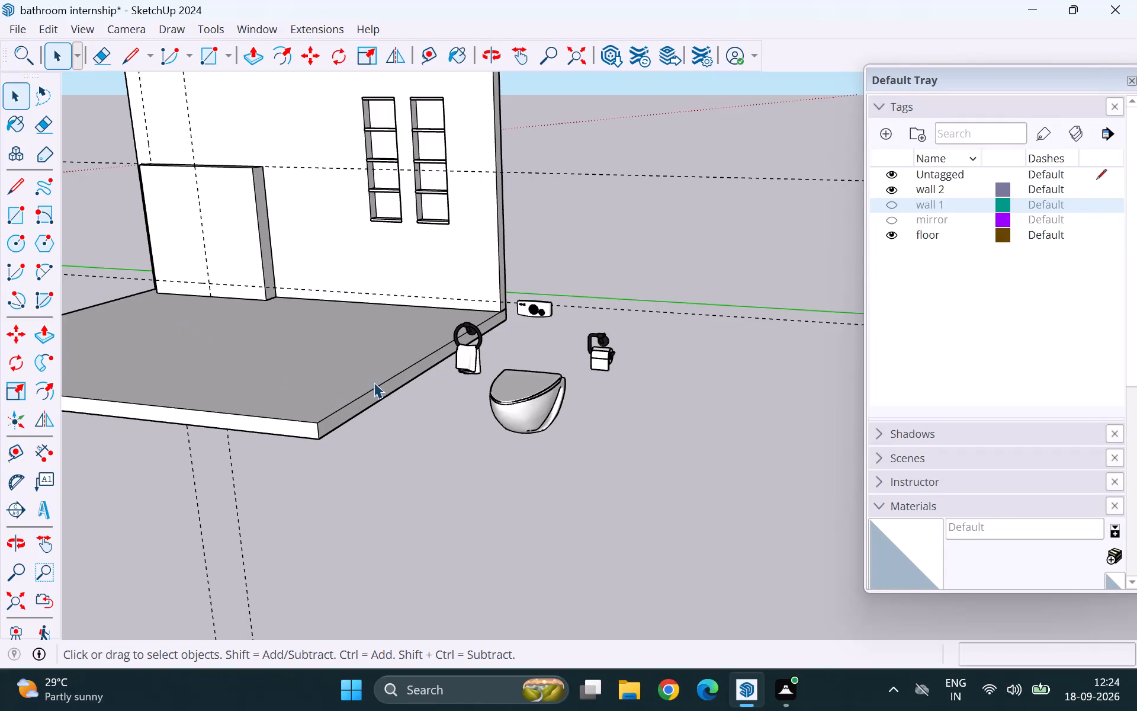
Move the WC on its own about 2" along the red axis, exposing its two round wall fixings.
middle_click_drag(595, 402, 145, 491)
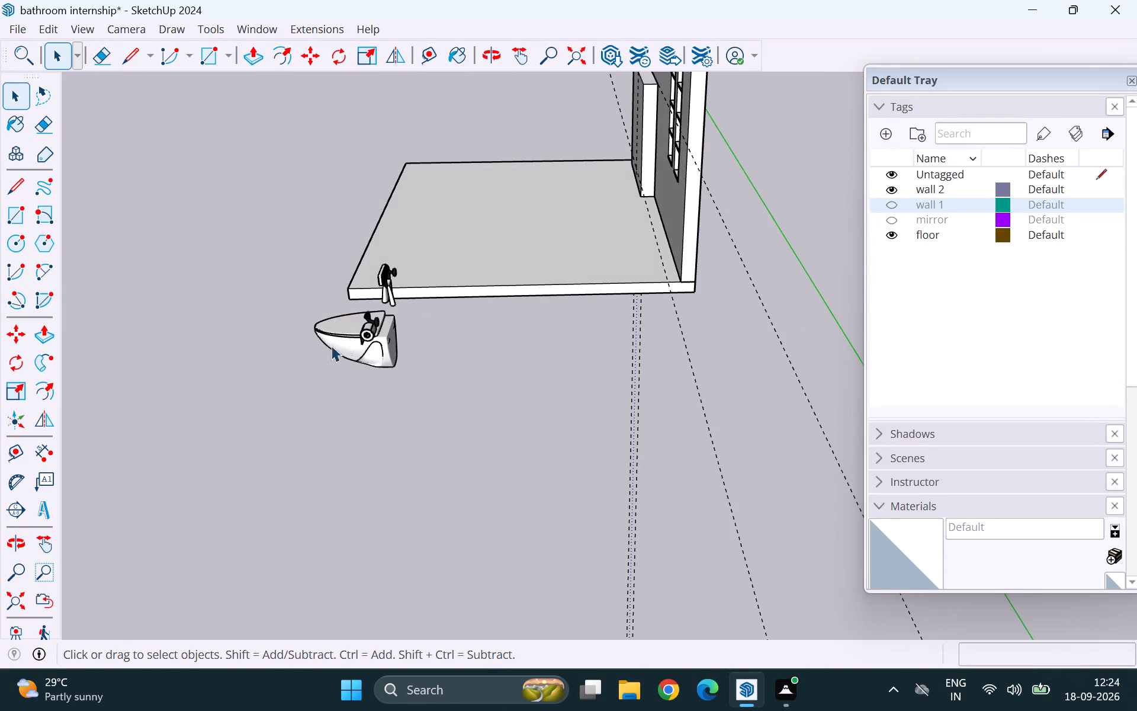
scroll(394, 335, "up", 10)
middle_click_drag(391, 383, 202, 334)
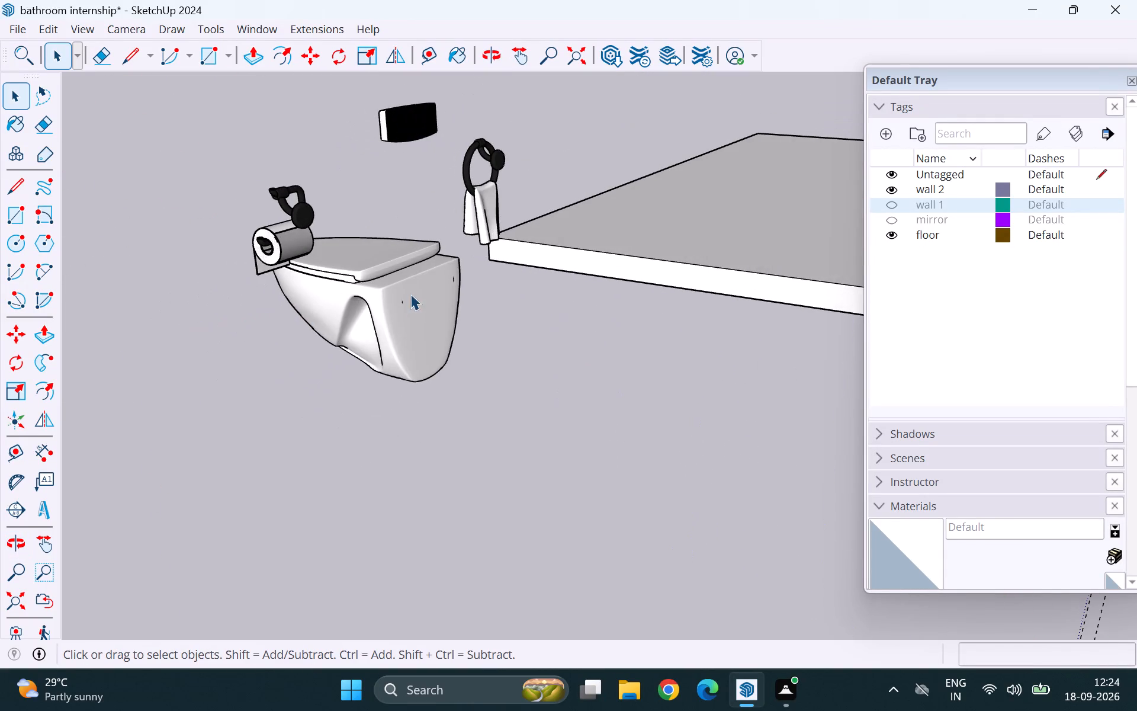
scroll(406, 286, "up", 5)
left_click(365, 388)
key("m")
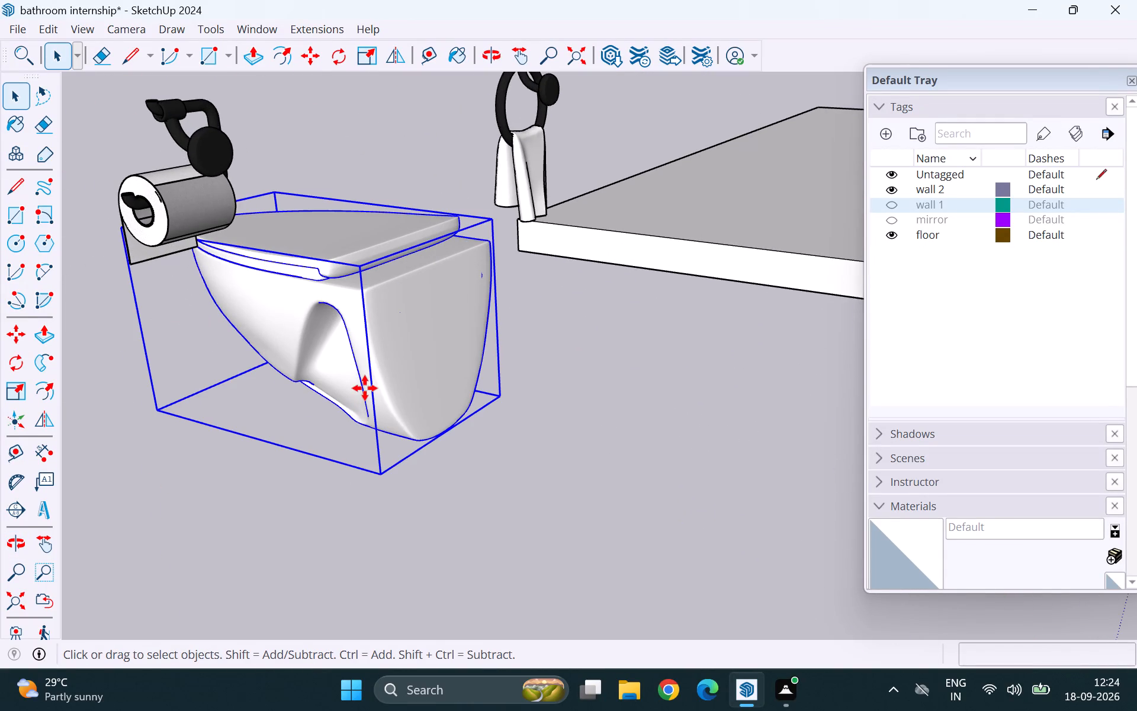
left_click(365, 388)
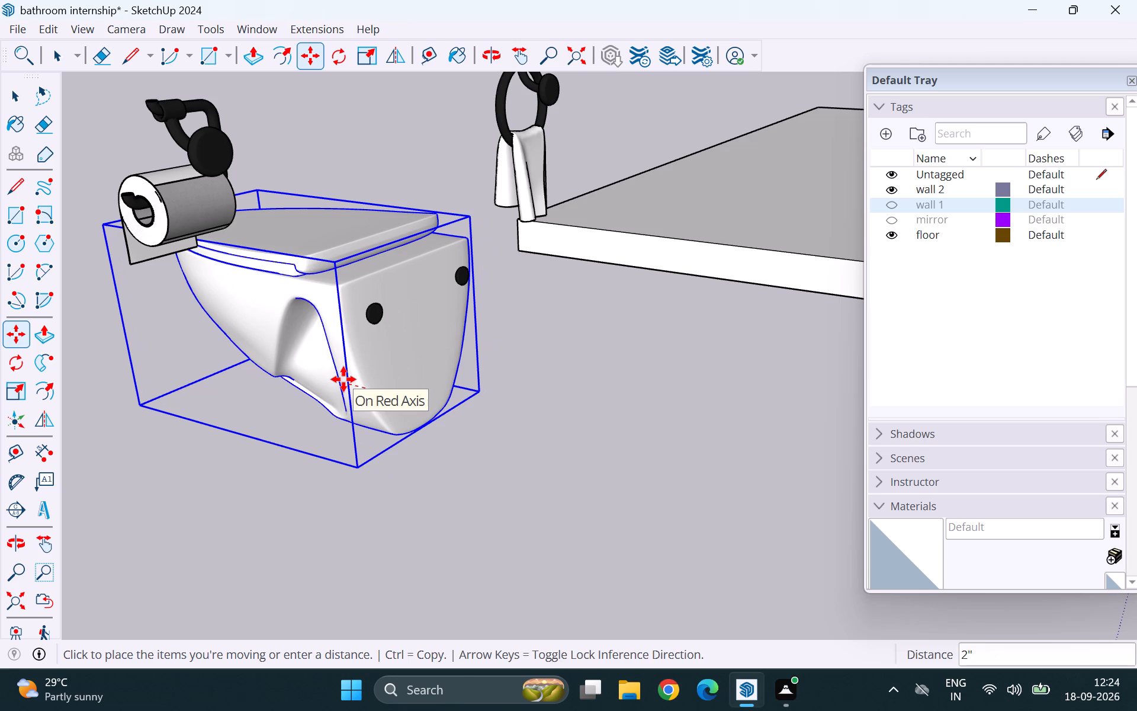
left_click(343, 379)
key("space")
left_click(510, 382)
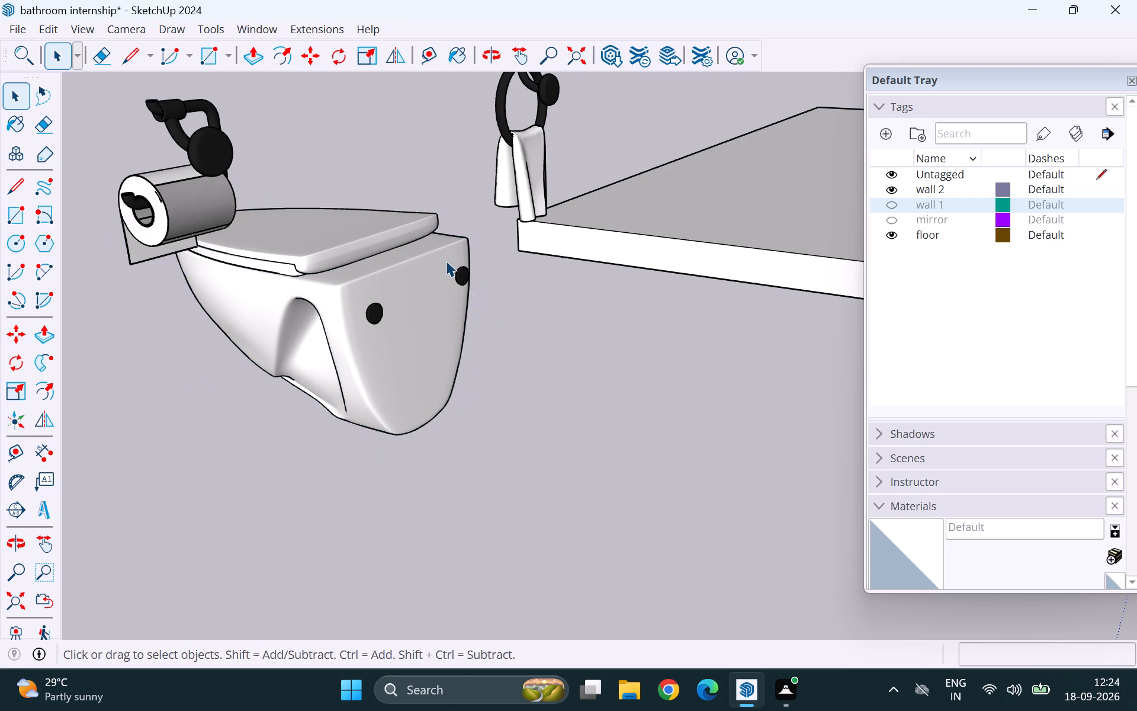
Group the WC together with its two round wall fixings and check that they select as one object.
left_click(463, 273)
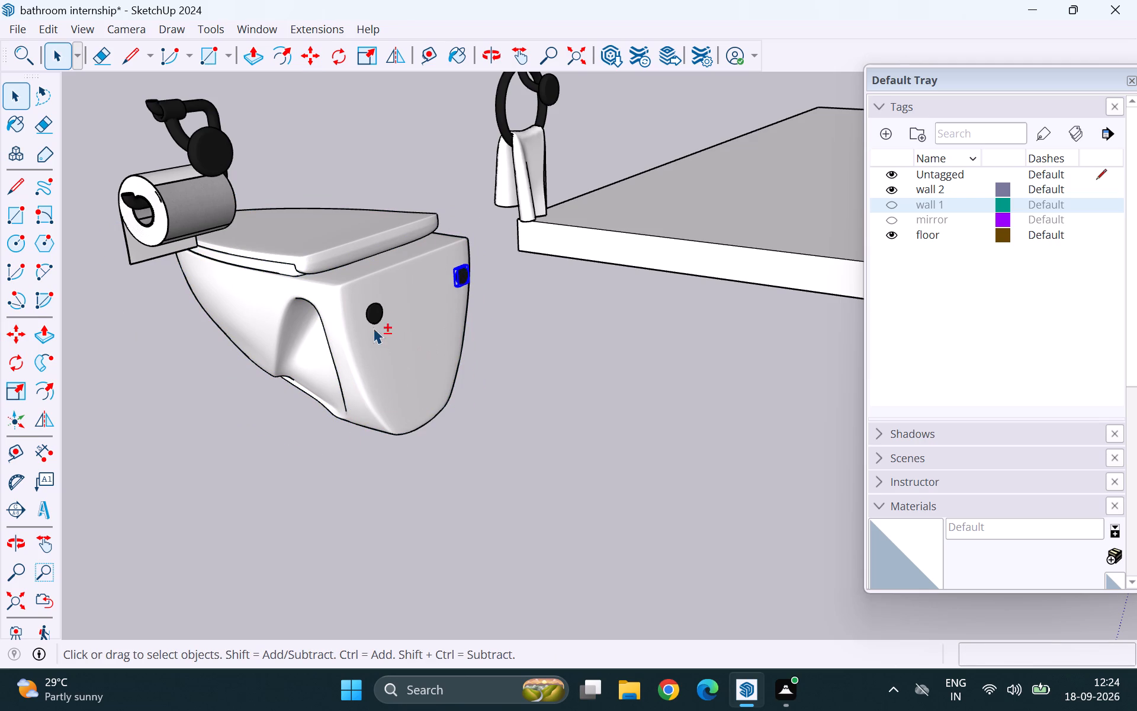
left_click(370, 315, "shift")
left_click(407, 337, "shift")
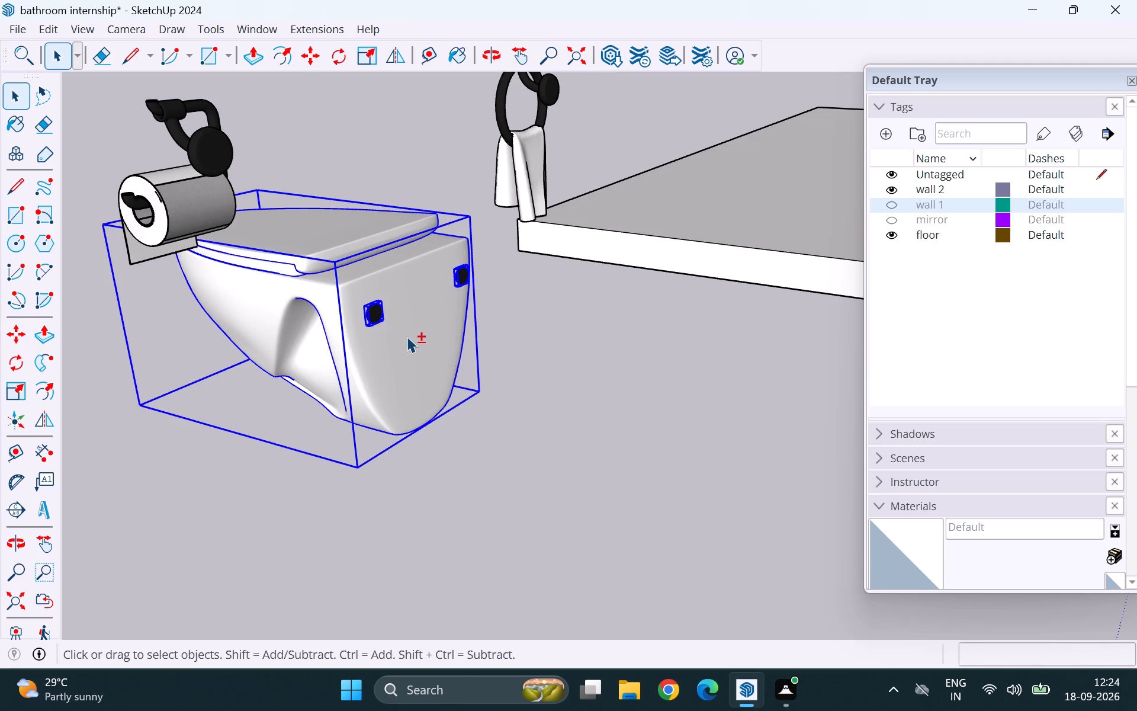
right_click(407, 337)
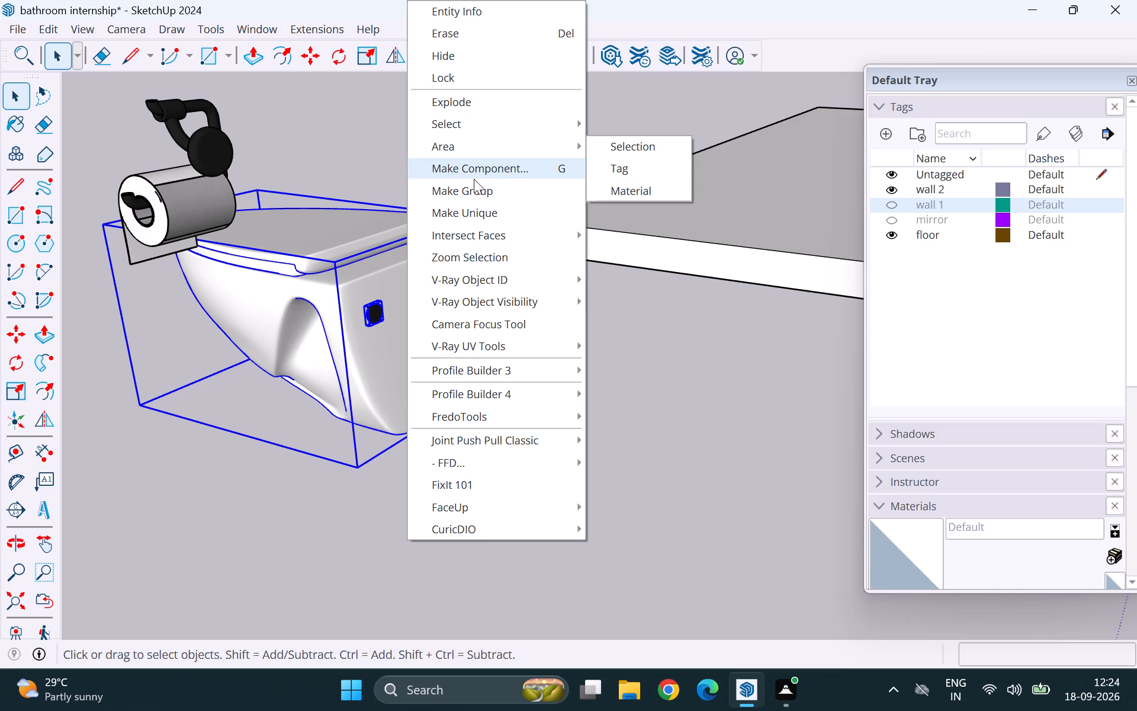
left_click(477, 184)
left_click(417, 151)
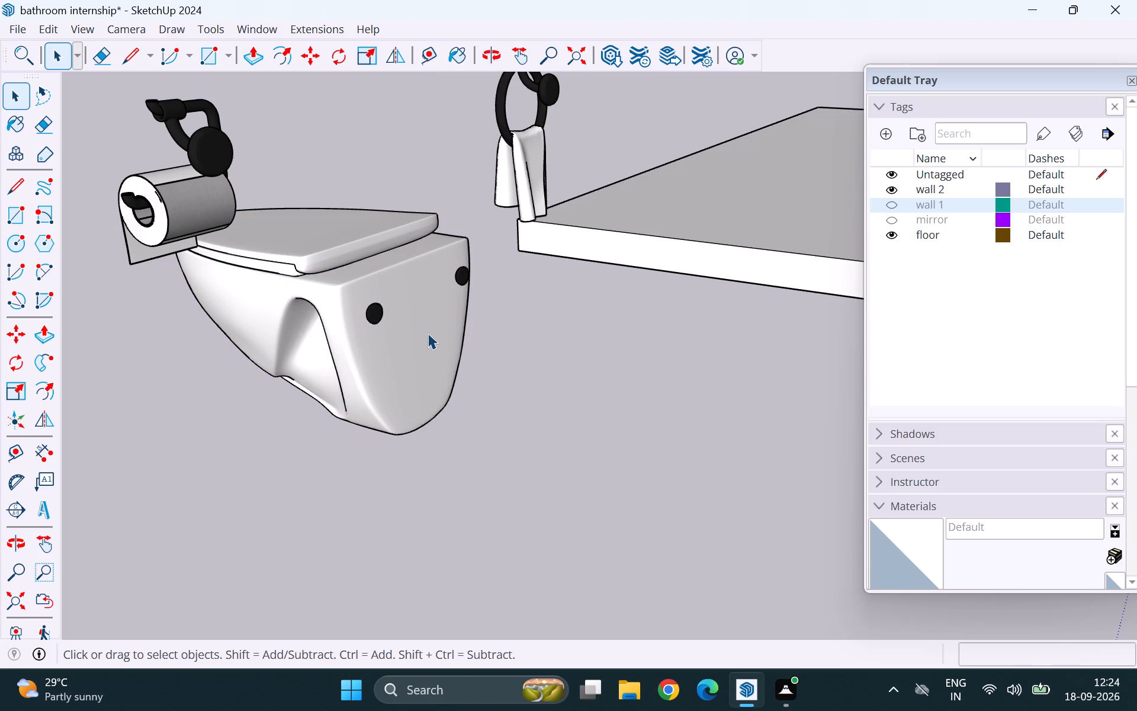
left_click(428, 333)
left_click(428, 333)
left_click(439, 132)
Move the WC group about 14' onto the floor slab, in front of the low boxed-out panel on wall 2.
scroll(533, 345, "down", 10)
middle_click_drag(322, 409, 651, 433)
scroll(175, 217, "down", 6)
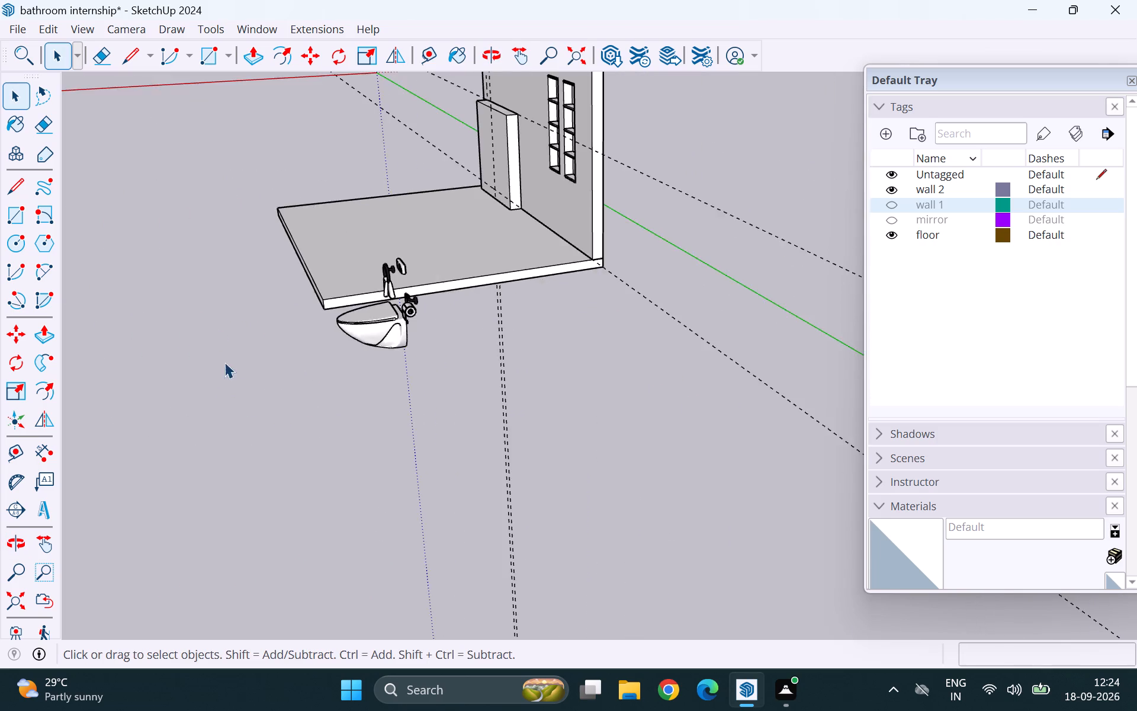
middle_click_drag(252, 362, 709, 345)
left_click(728, 353)
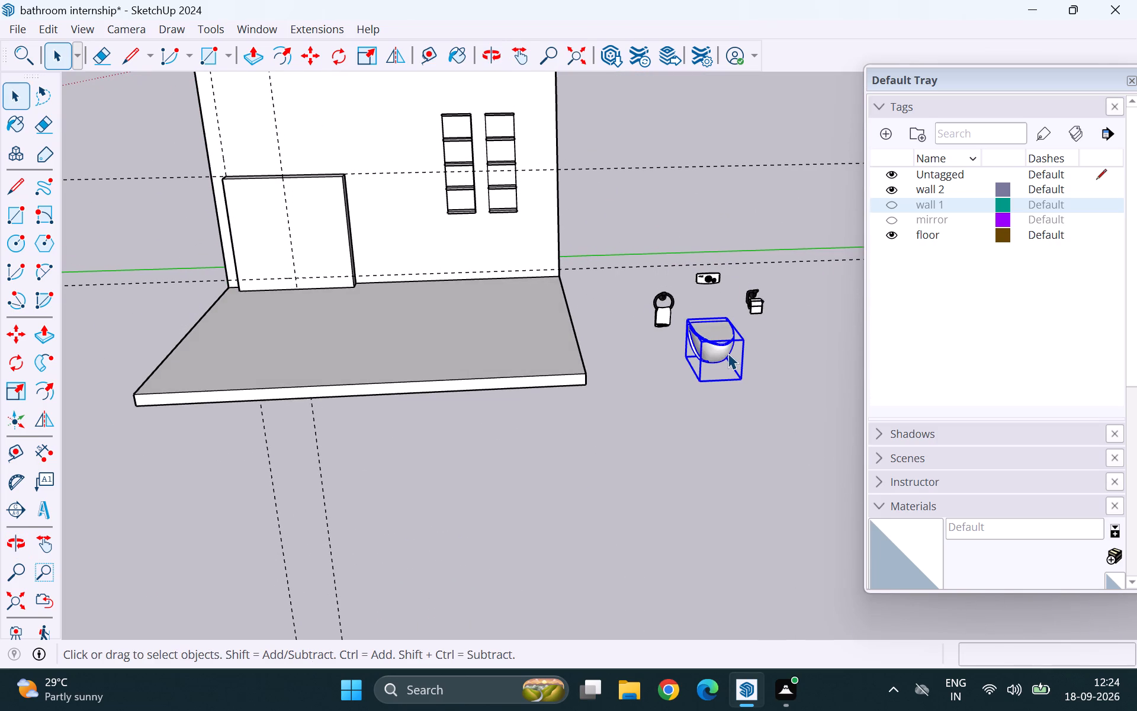
key("m")
left_click(744, 377)
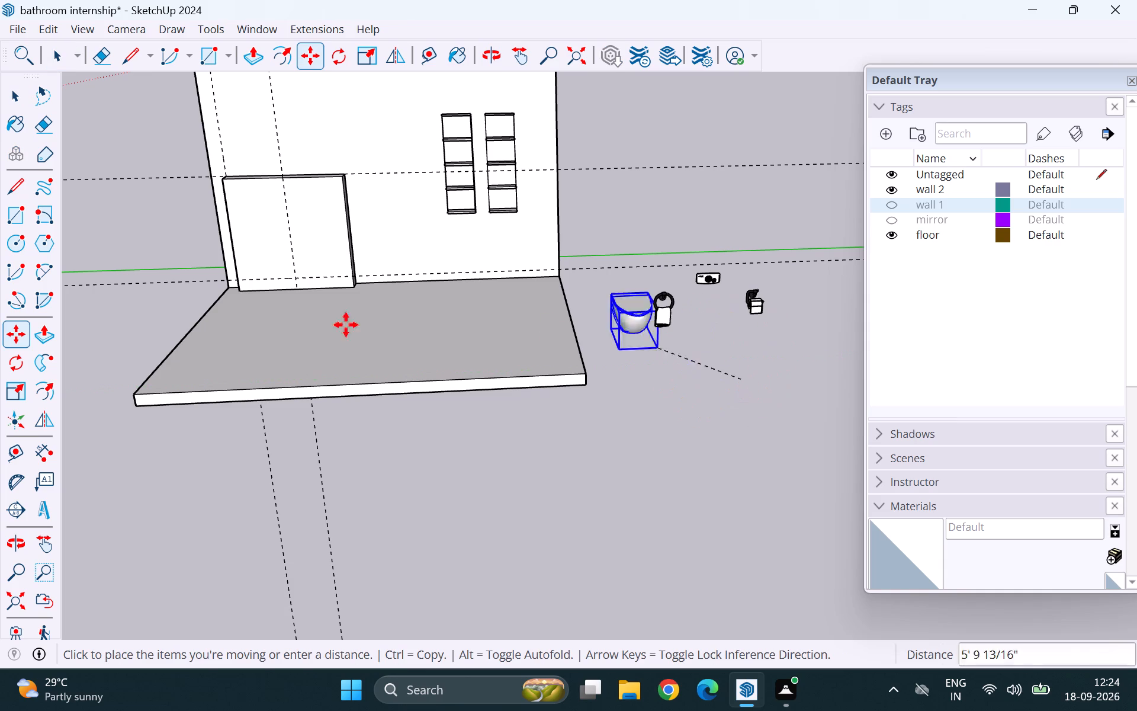
scroll(327, 304, "up", 10)
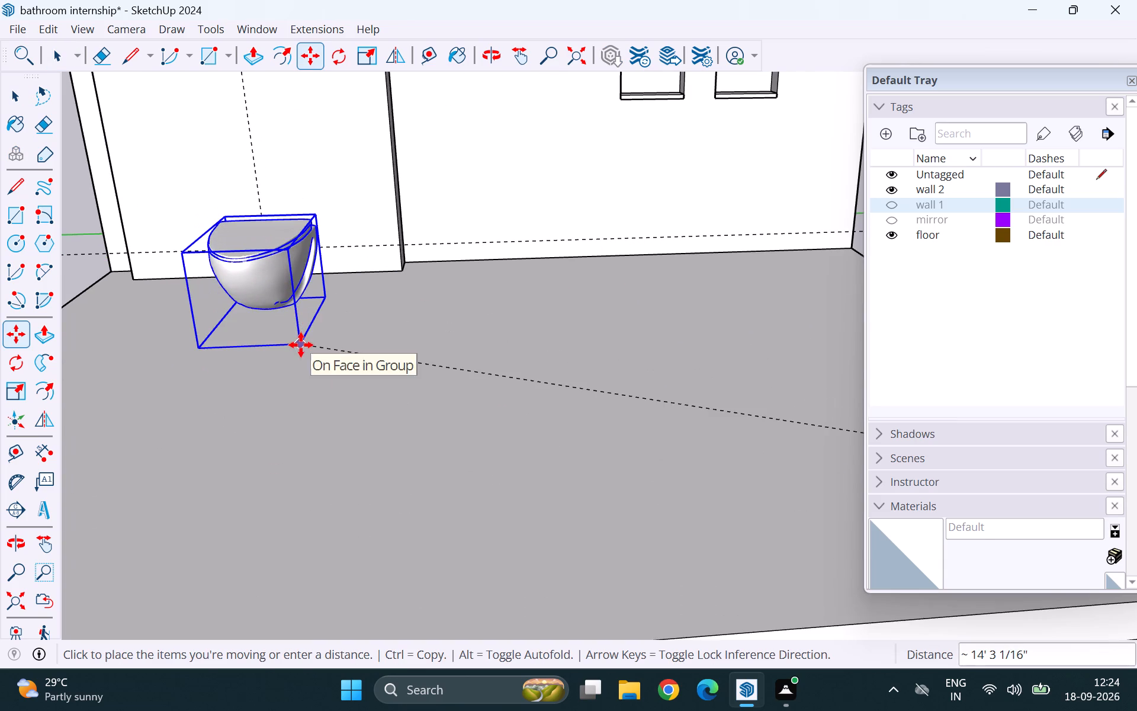
left_click(294, 360)
Move the WC group about 2' so its back sits against the face of the boxed-out panel.
scroll(432, 309, "down", 9)
middle_click_drag(255, 375, 650, 388)
scroll(356, 440, "up", 1)
middle_click_drag(356, 440, 480, 504)
scroll(520, 437, "up", 3)
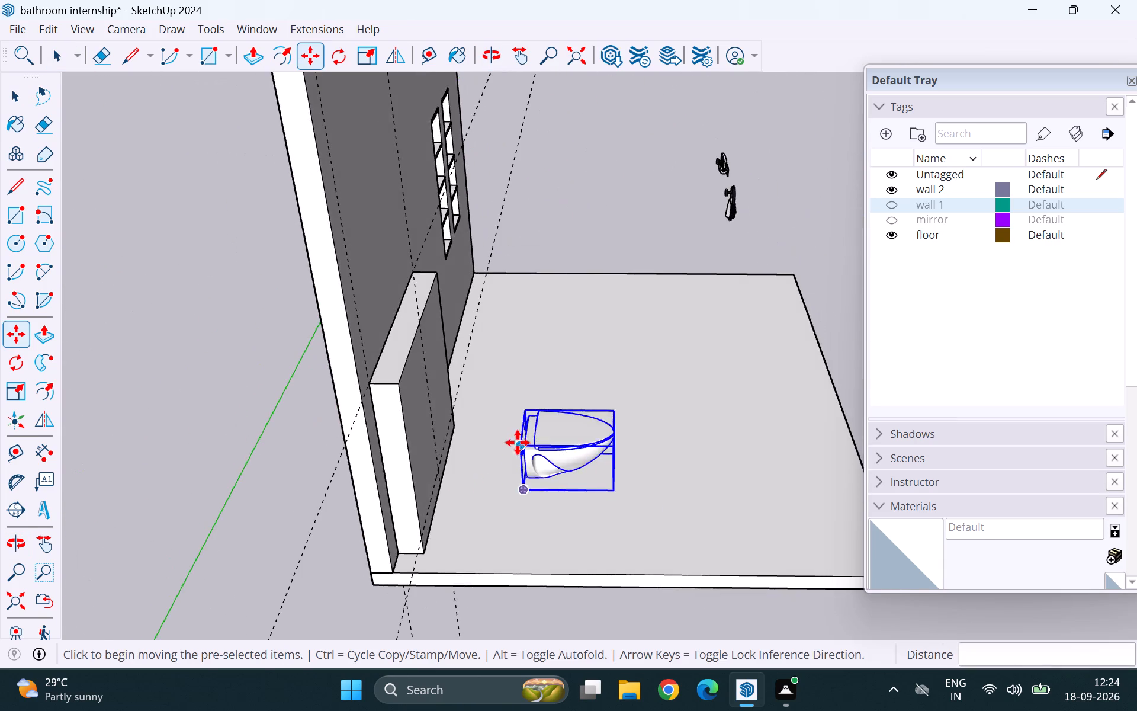
scroll(518, 443, "up", 6)
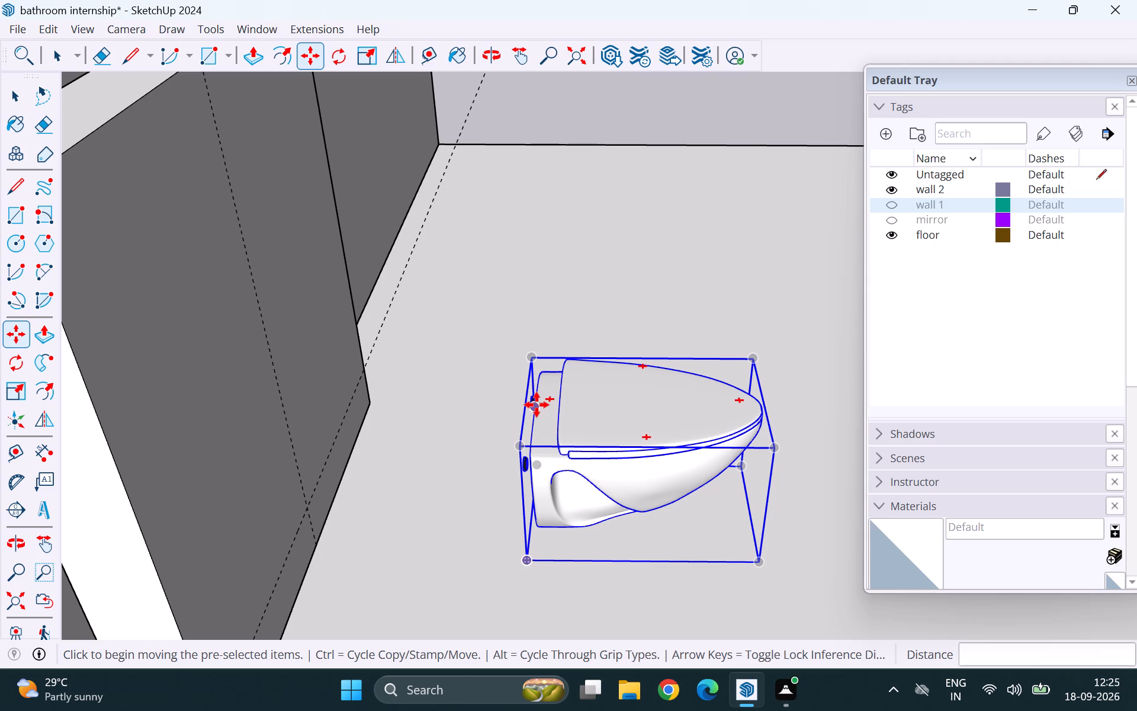
left_click(537, 405)
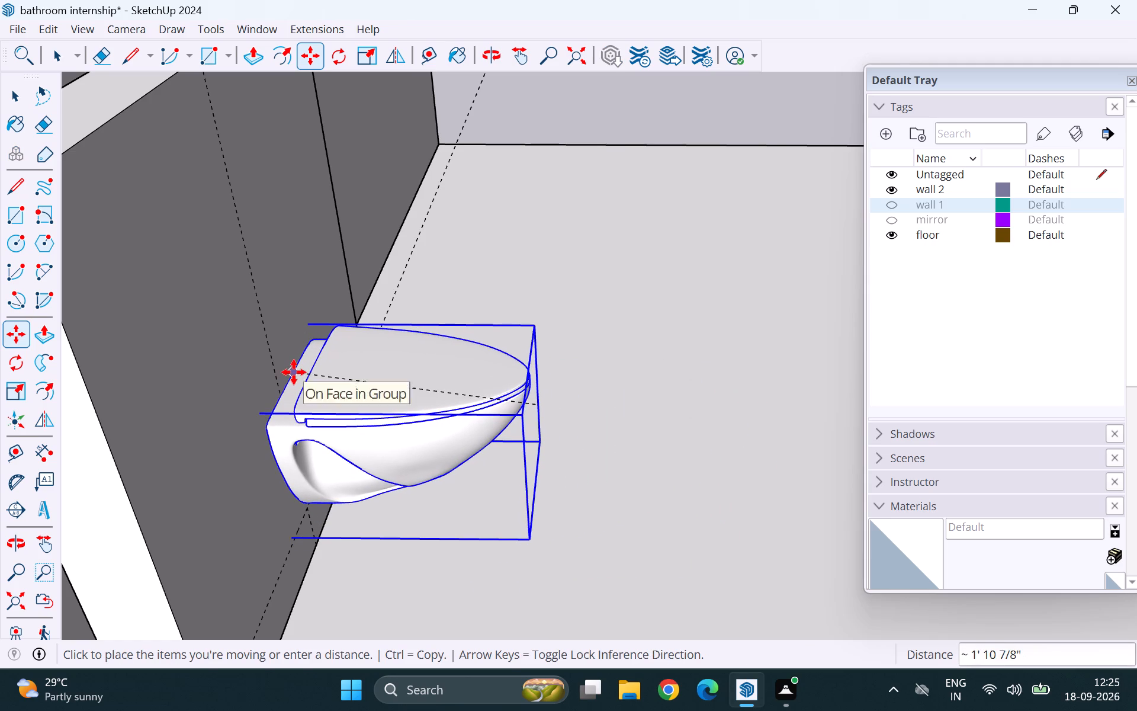
left_click(283, 374)
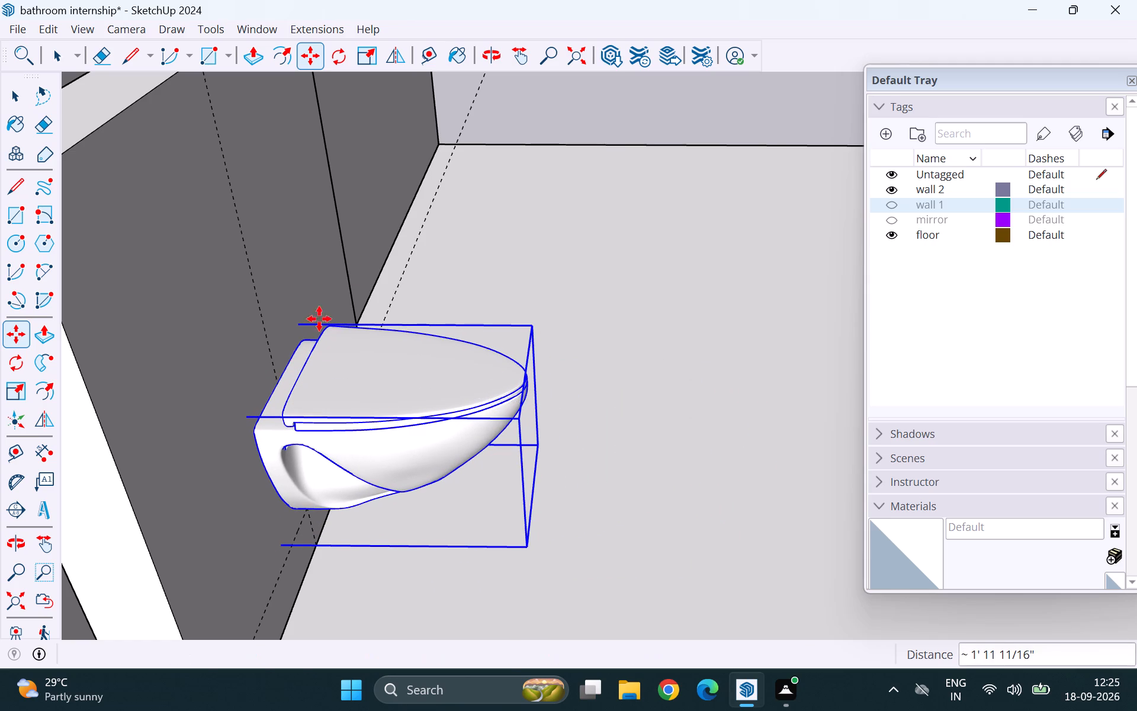
Lower the WC group about 2 1/8" so its bottom back corner meets the horizontal guide line on the panel.
scroll(361, 270, "down", 3)
middle_click_drag(363, 492, 238, 364)
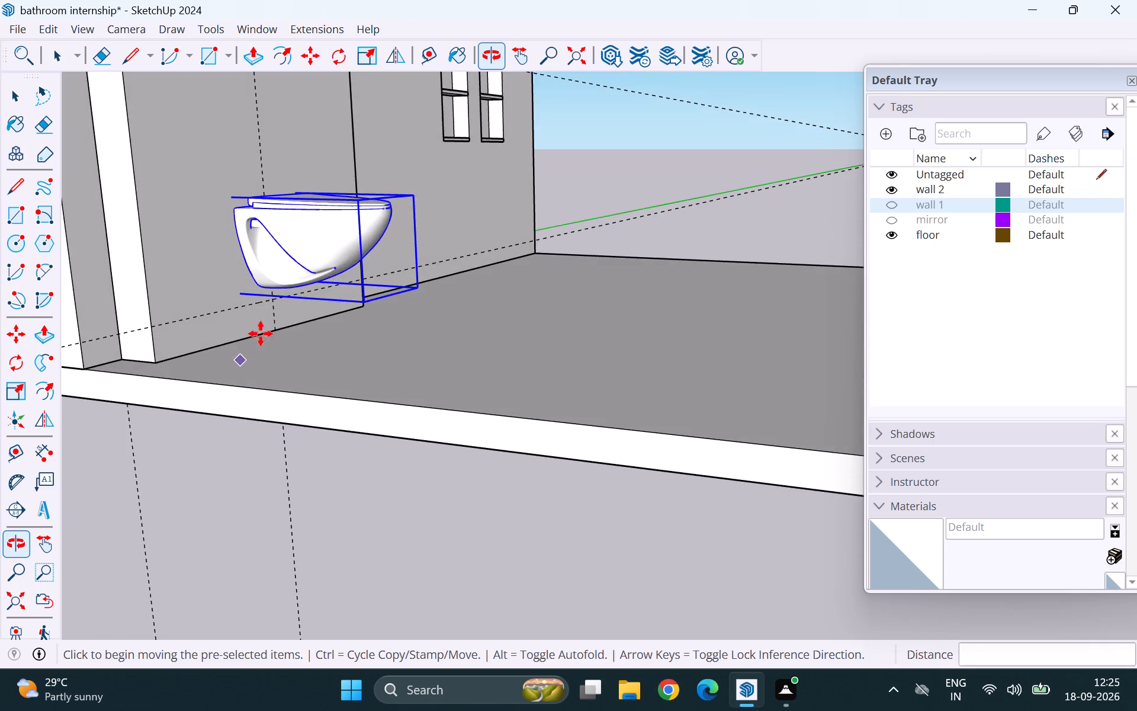
scroll(269, 312, "up", 9)
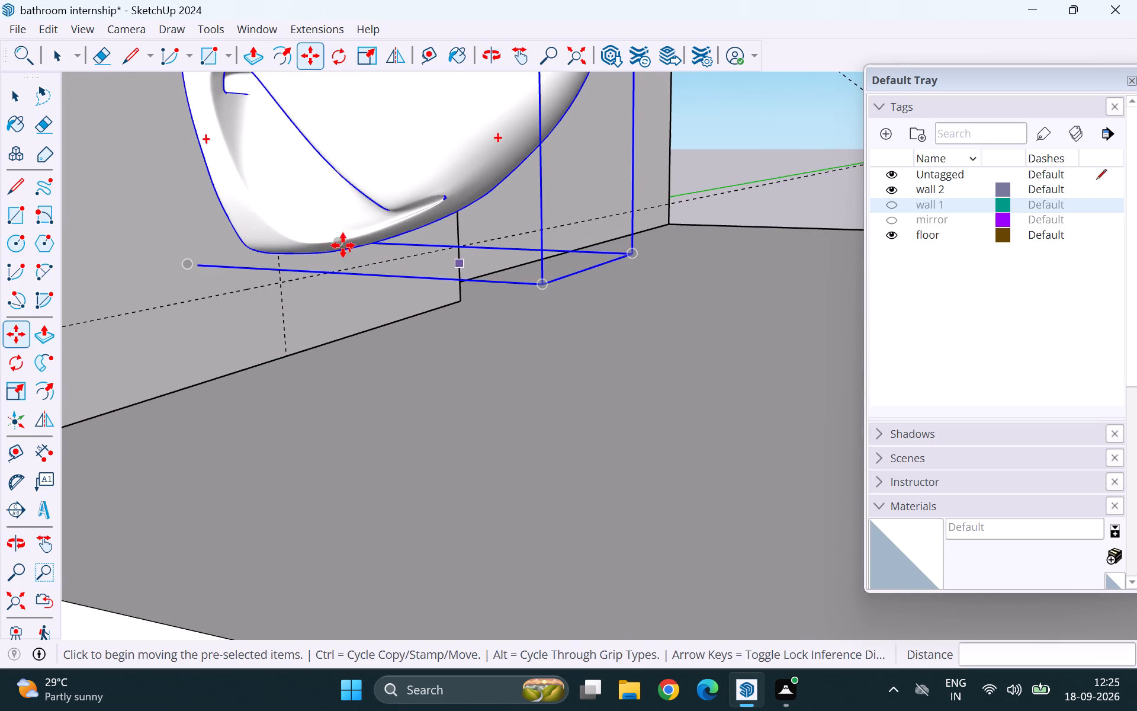
left_click(192, 265)
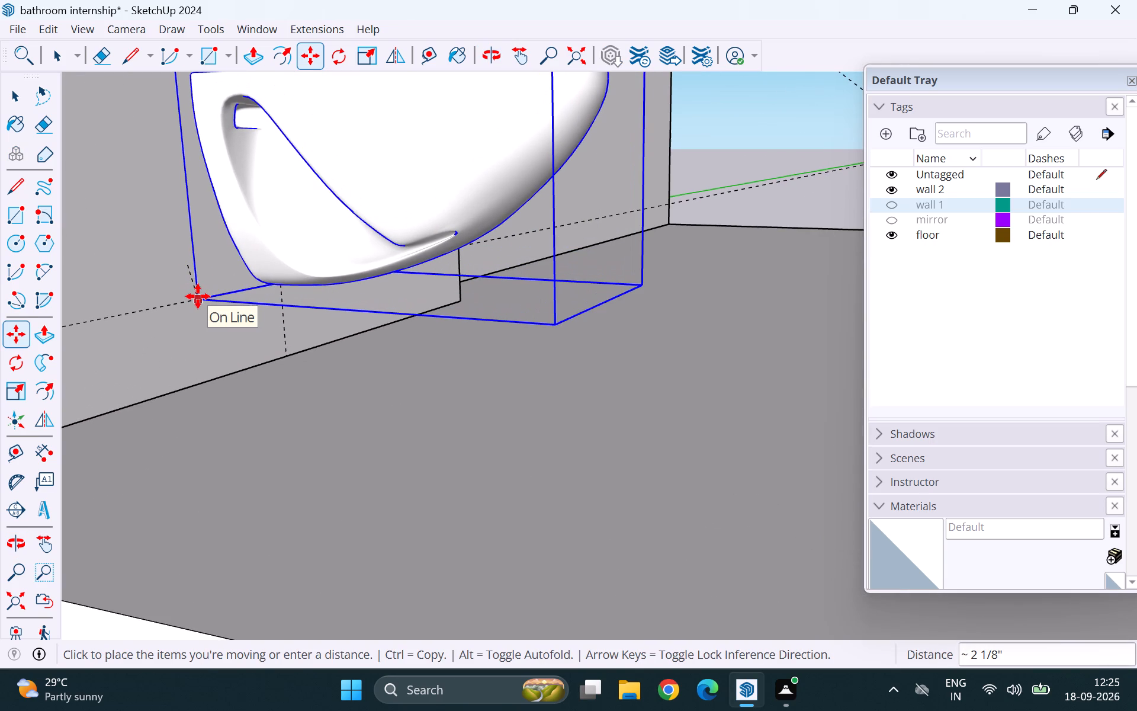
left_click(198, 296)
scroll(264, 406, "down", 9)
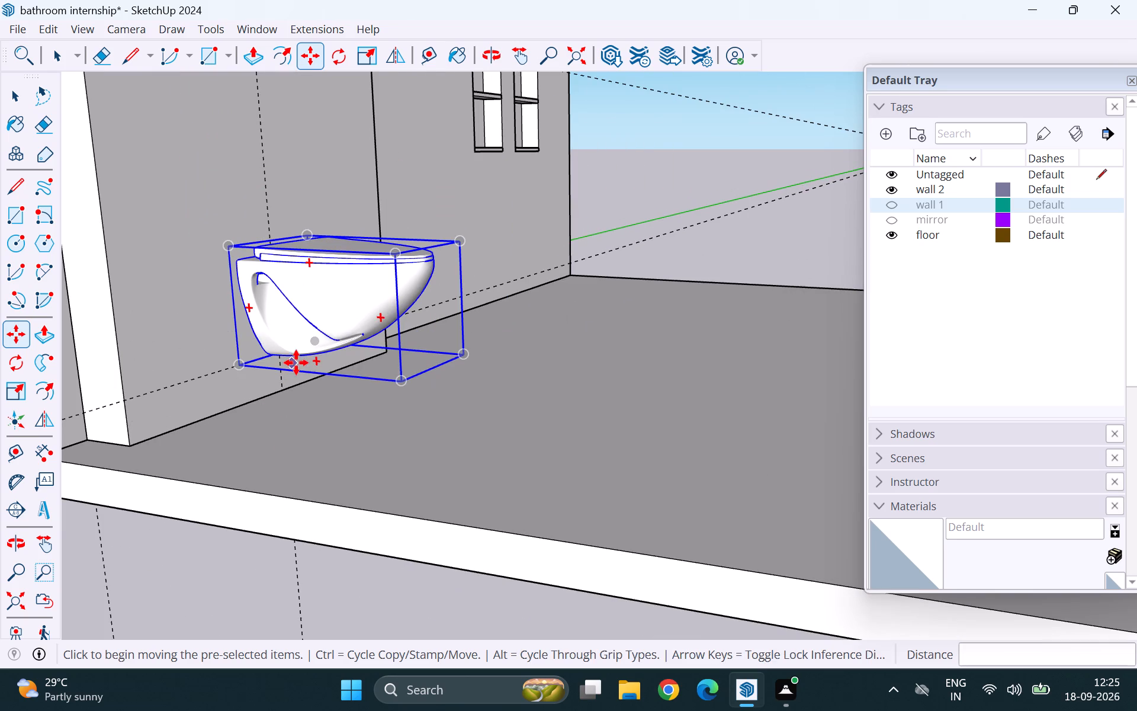
key("space")
left_click(679, 208)
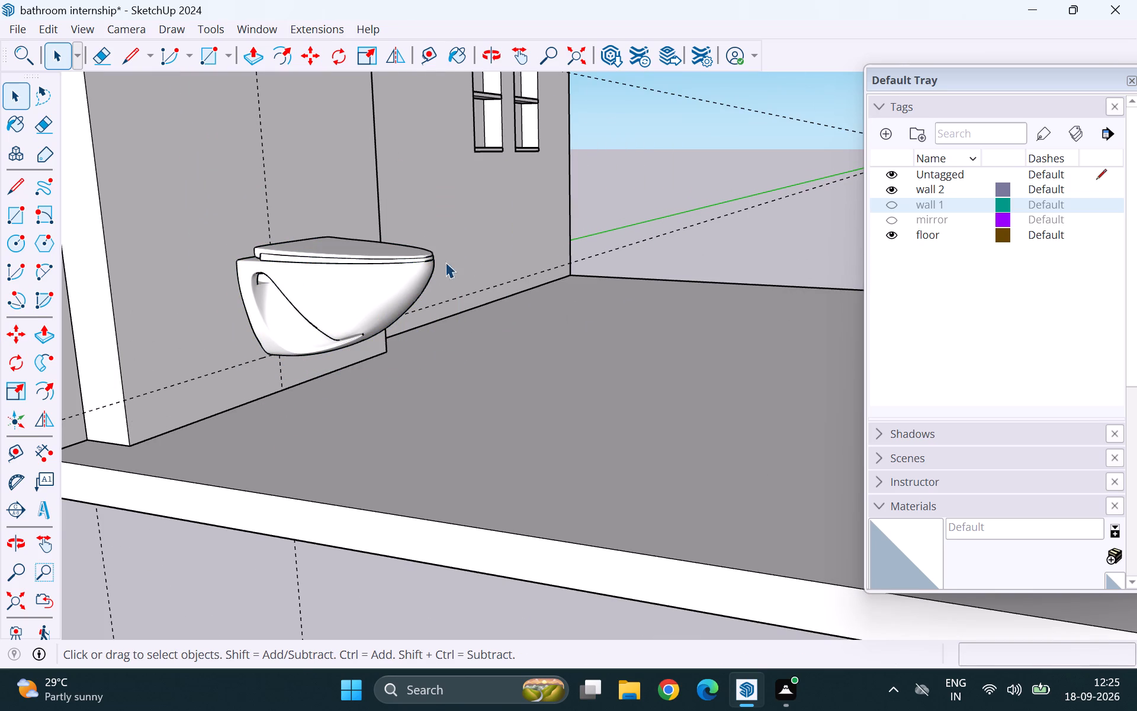
Examine the WC's placement on the boxed-out panel from the front and at floor level.
middle_click_drag(486, 260, 212, 337)
scroll(260, 279, "down", 4)
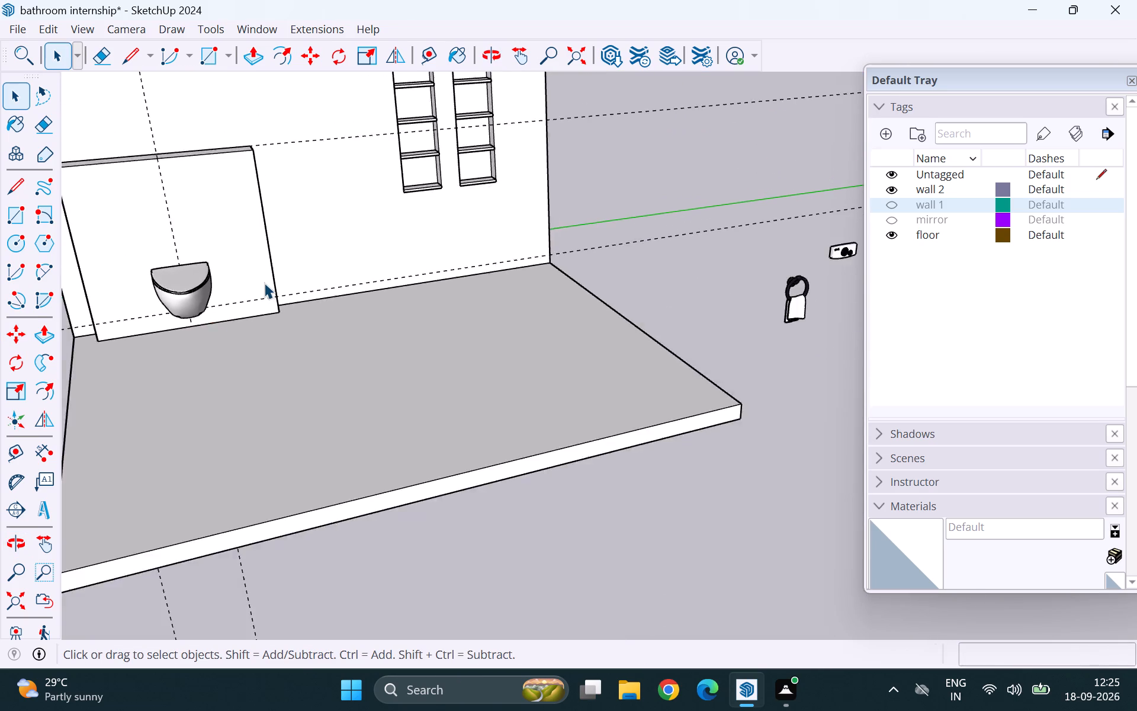
scroll(264, 283, "down", 3)
middle_click_drag(302, 376, 284, 313)
middle_click_drag(282, 315, 242, 355)
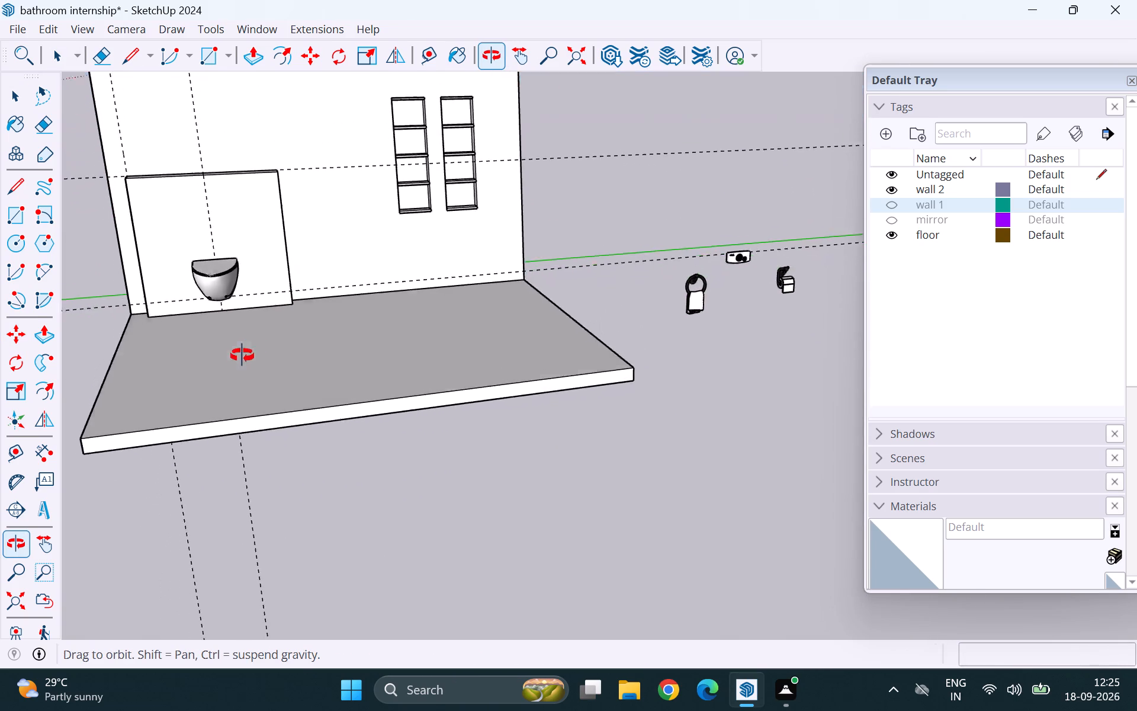
middle_click_drag(242, 355, 246, 262)
middle_click_drag(207, 255, 118, 273)
scroll(320, 287, "up", 6)
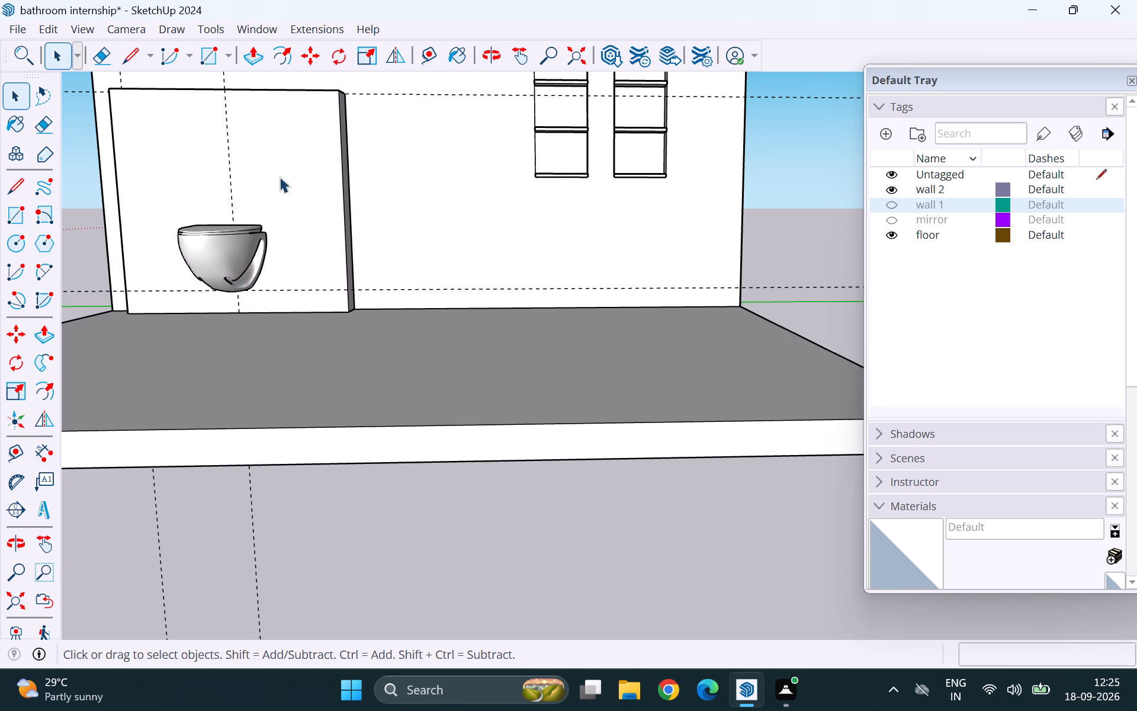
Move the flush plate about 15' 8" from the exploded kit to just above the WC on wall 2.
scroll(242, 317, "down", 10)
middle_click_drag(512, 316, 531, 399)
scroll(587, 340, "up", 20)
scroll(587, 340, "up", 2)
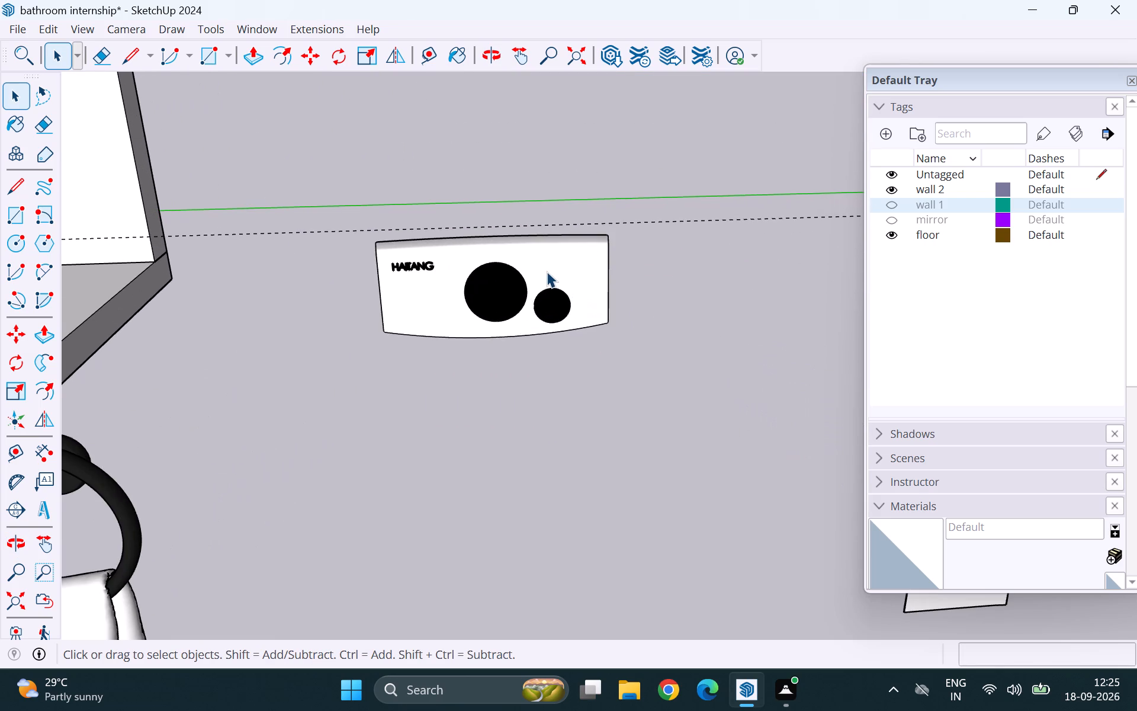
left_click(547, 271)
scroll(570, 281, "down", 4)
scroll(679, 300, "down", 6)
scroll(499, 257, "down", 4)
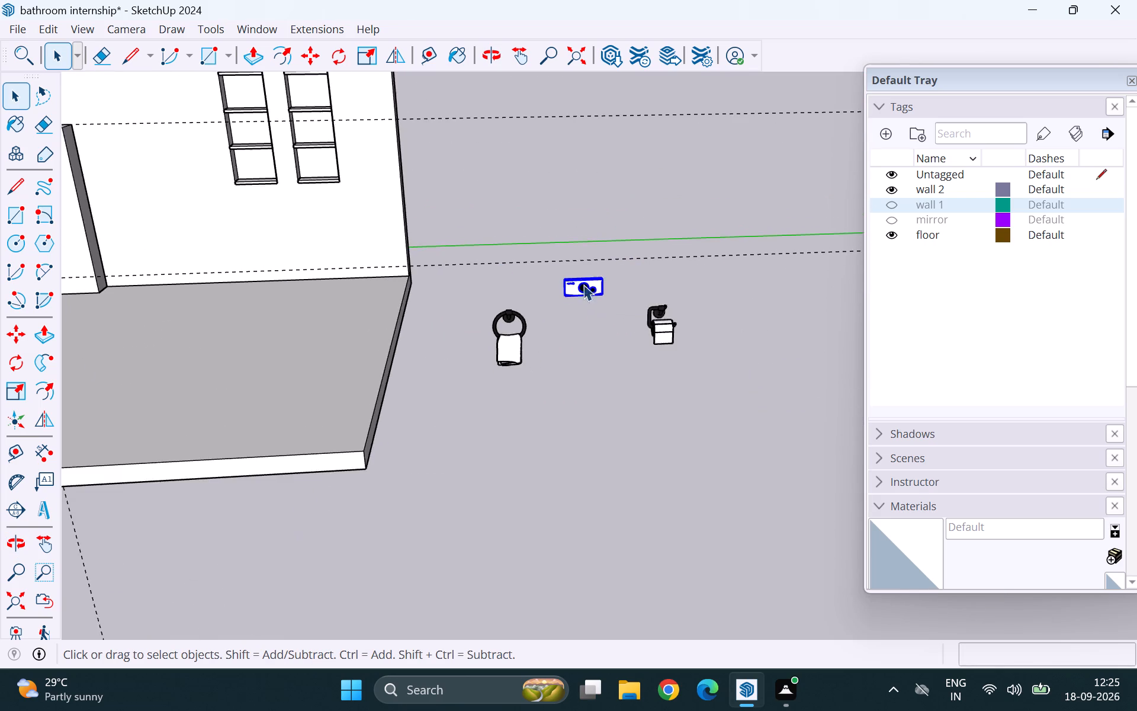
scroll(644, 277, "down", 3)
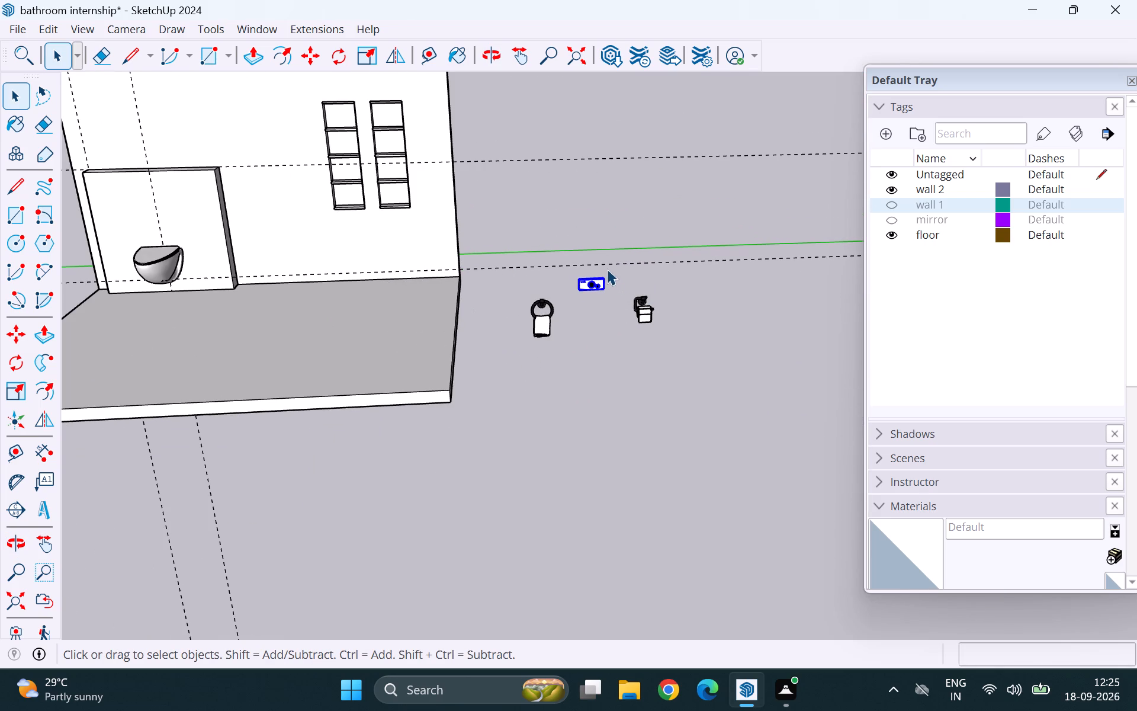
key("m")
scroll(605, 287, "up", 5)
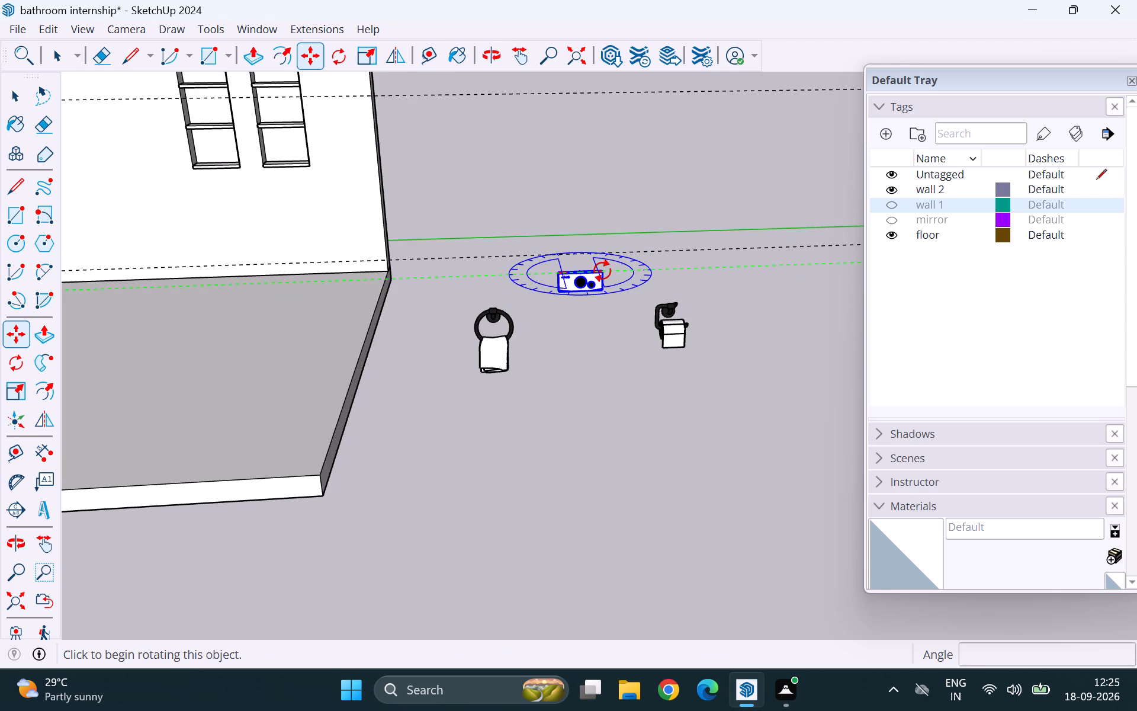
left_click_drag(602, 287, 608, 285)
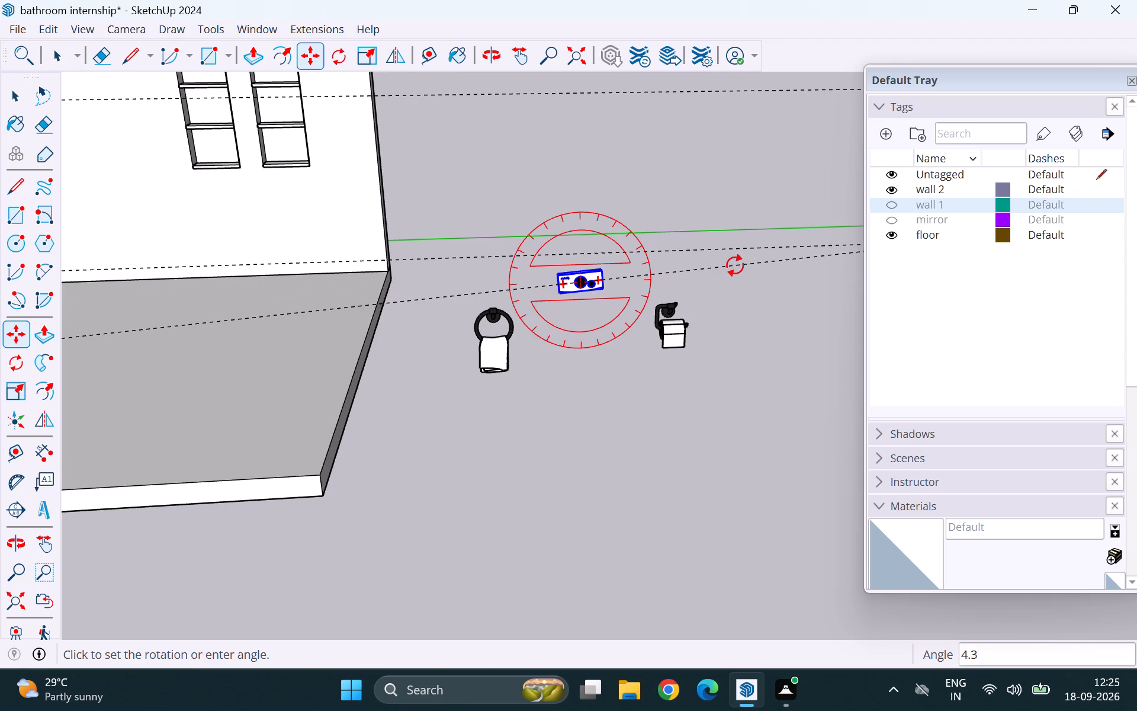
key("Escape")
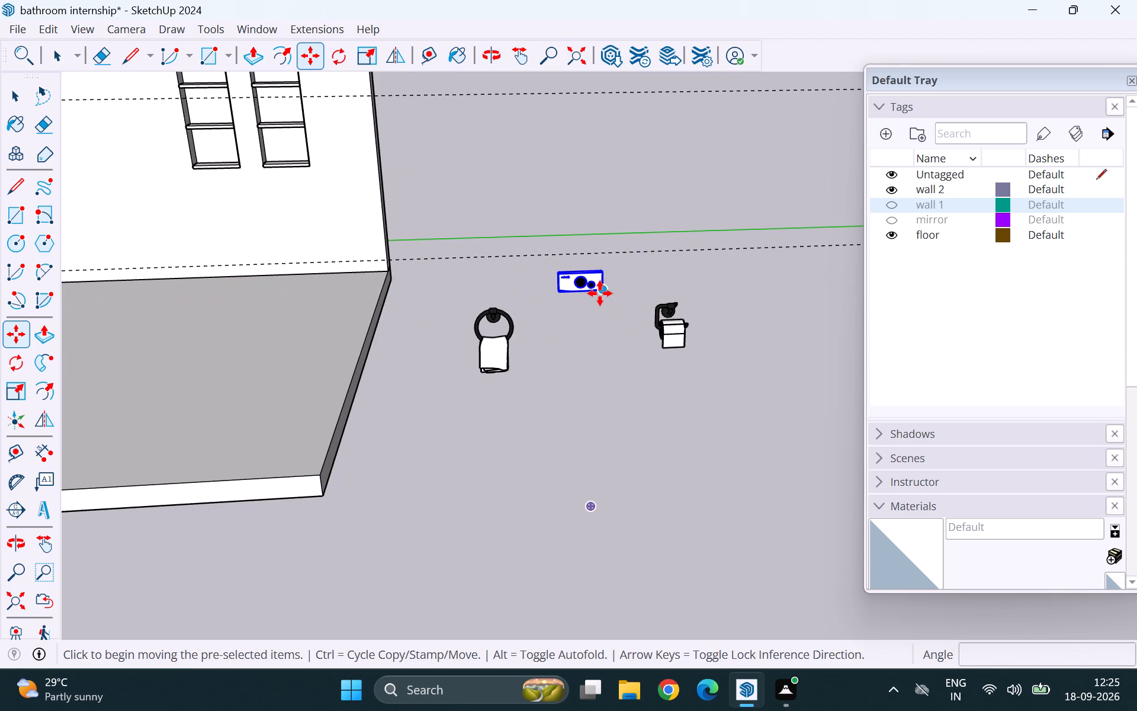
left_click(600, 293)
scroll(722, 267, "down", 13)
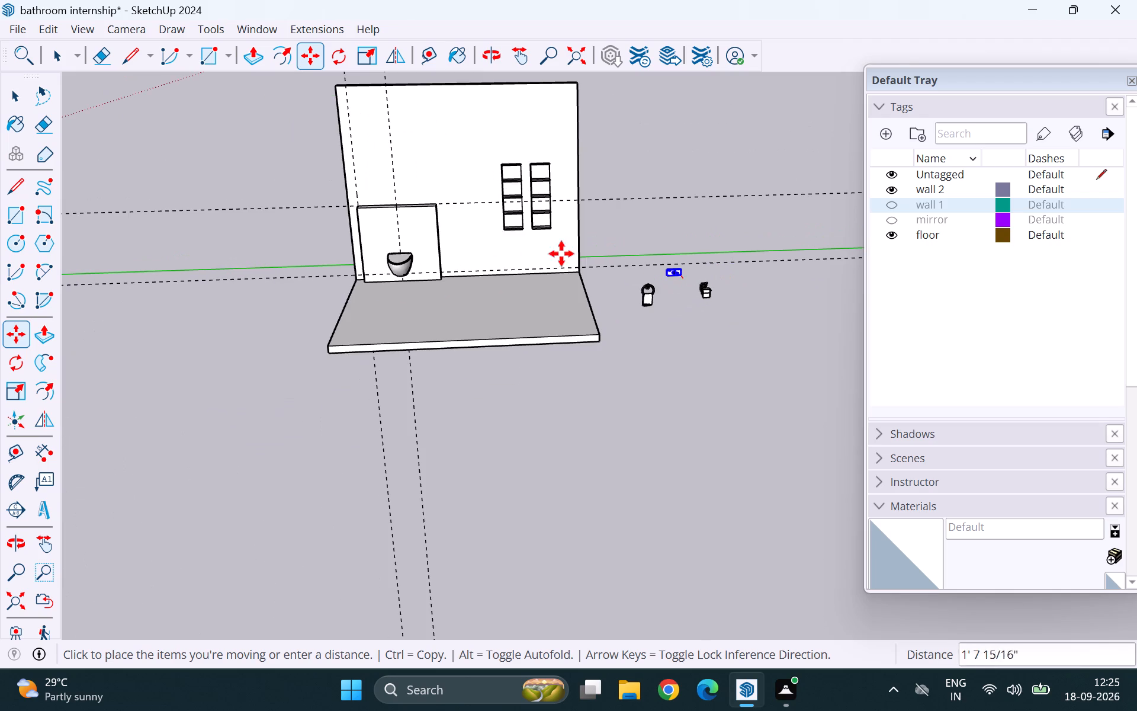
scroll(389, 247, "up", 19)
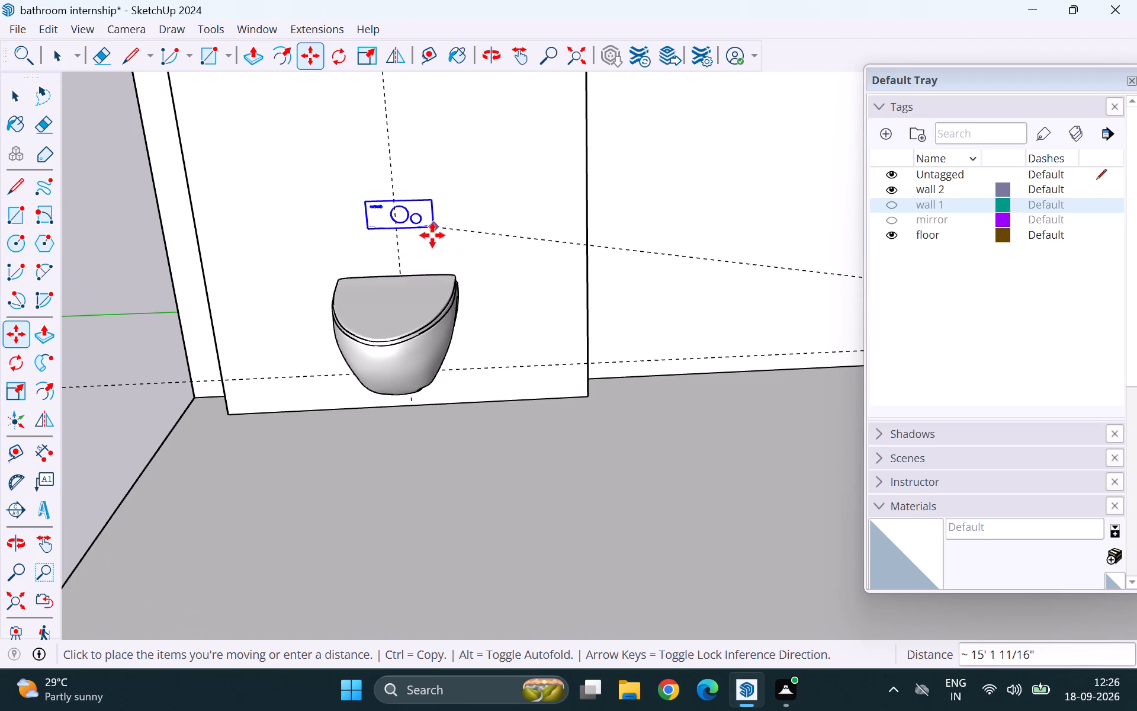
middle_click_drag(382, 277, 714, 251)
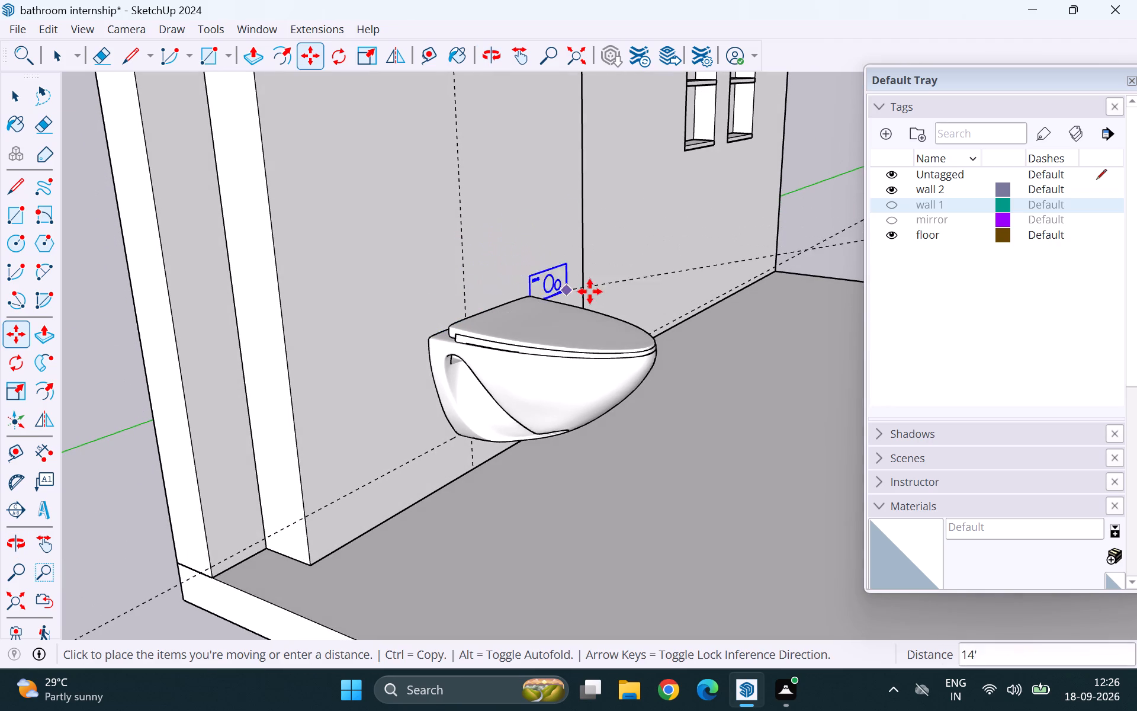
left_click(524, 311)
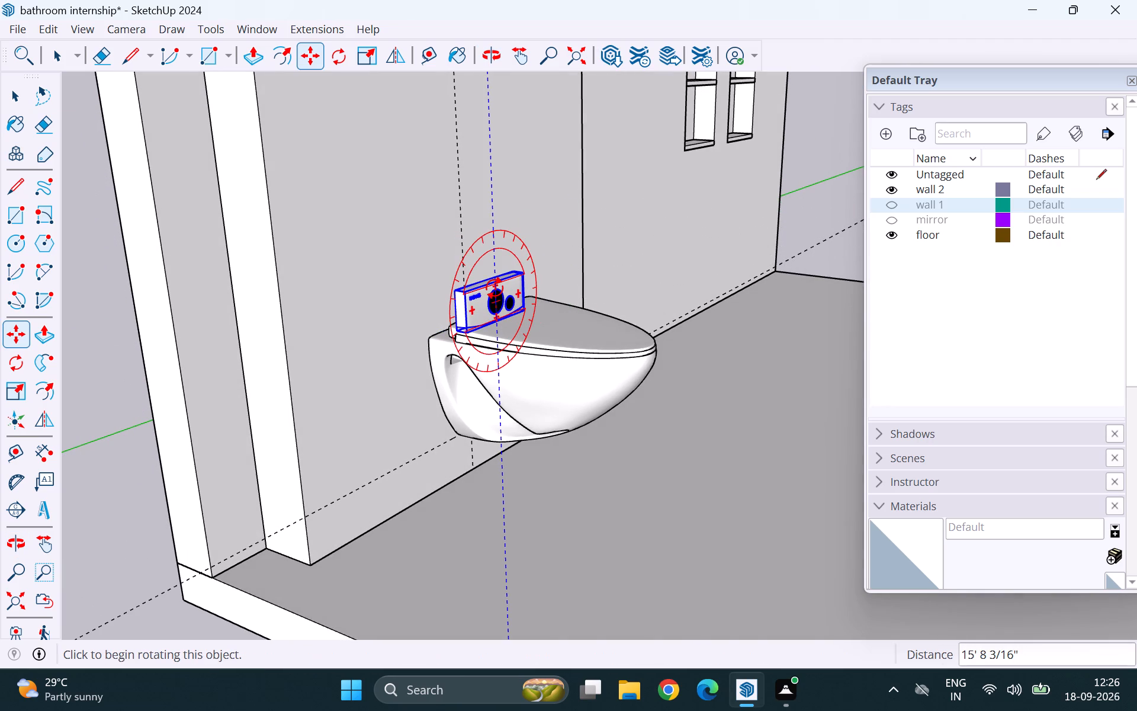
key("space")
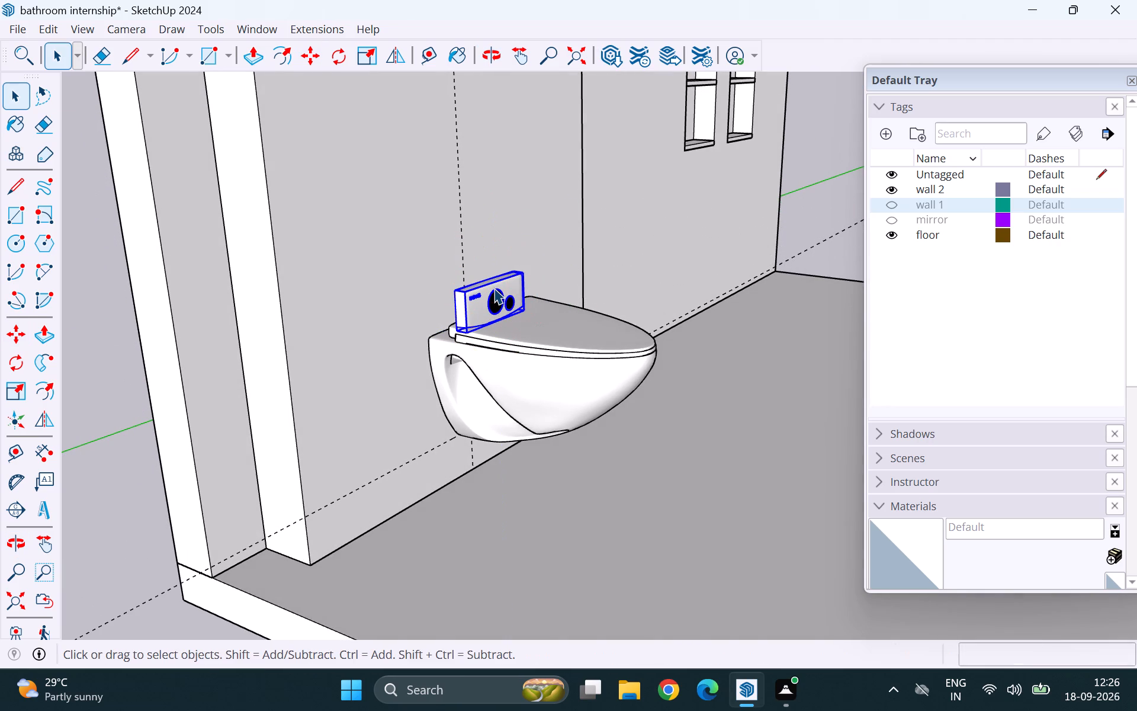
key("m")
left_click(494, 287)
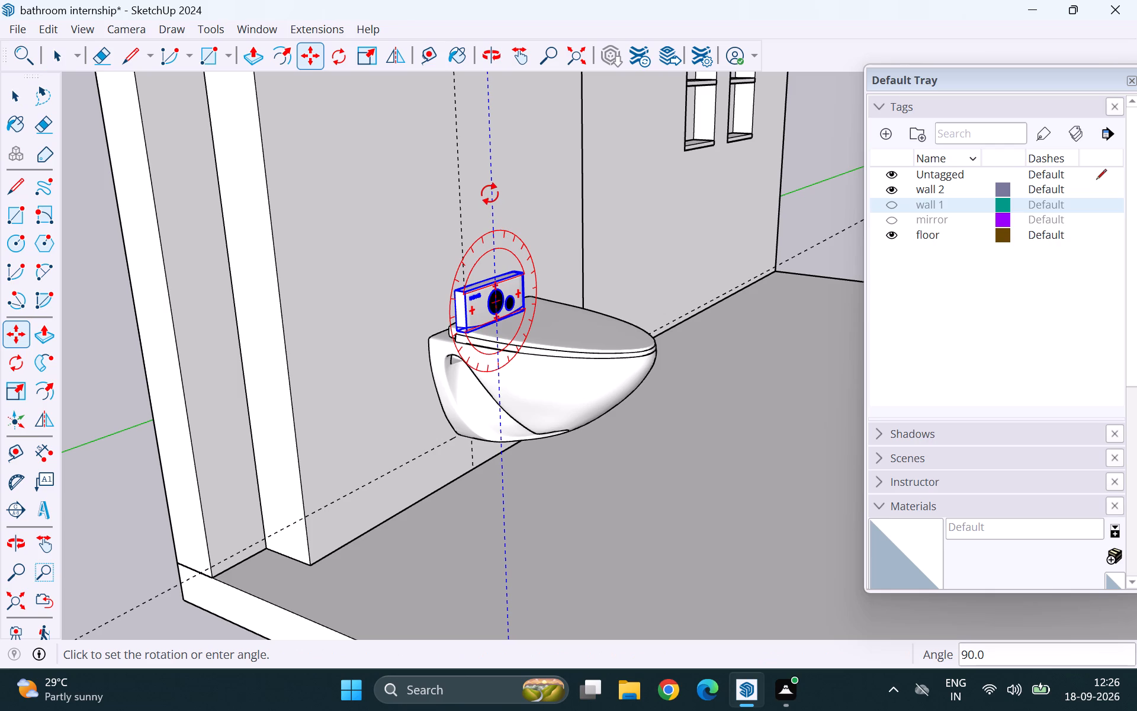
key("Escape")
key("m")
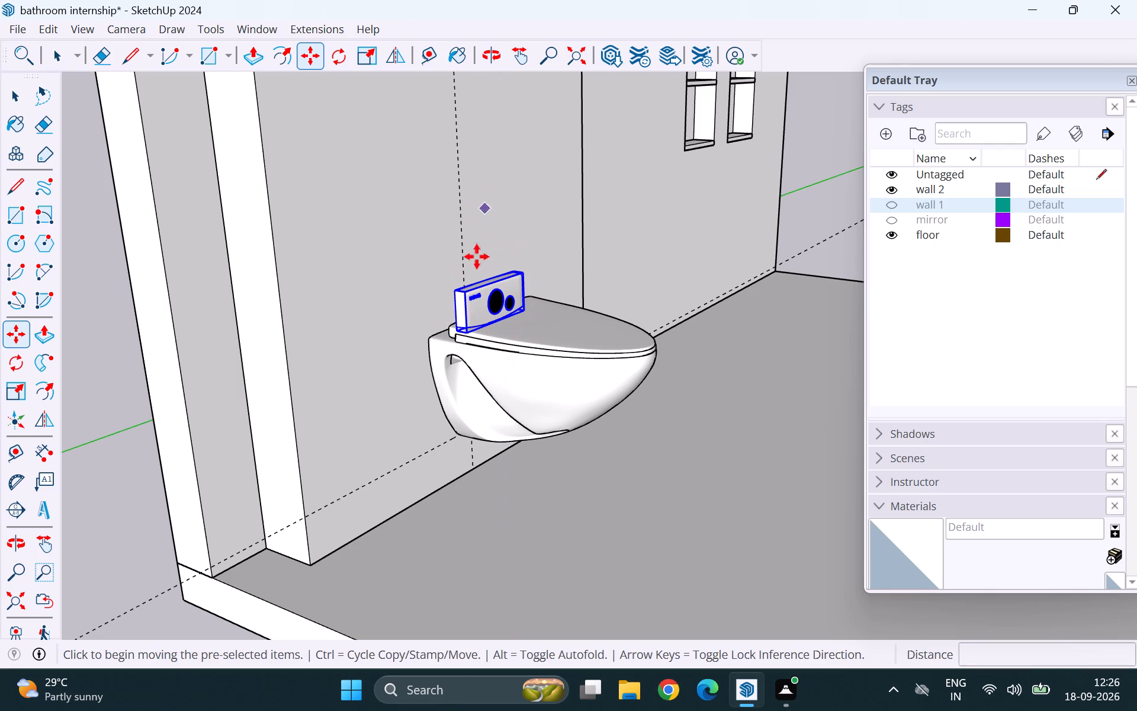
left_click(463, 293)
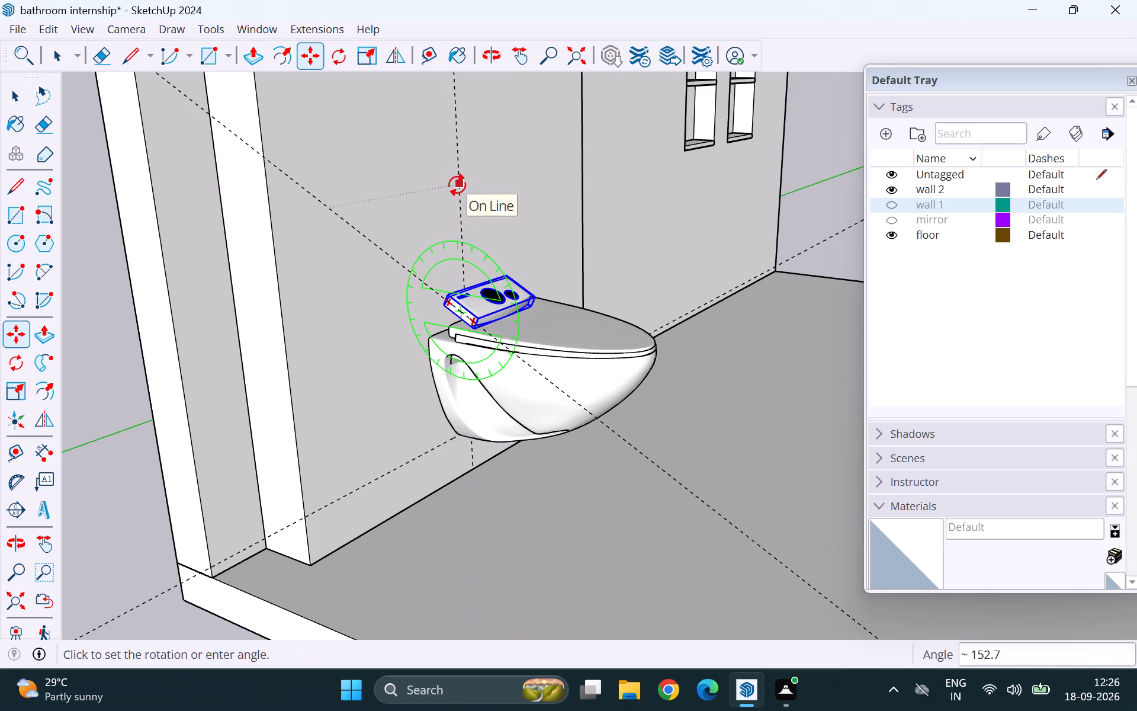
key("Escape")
Raise the flush plate about 10" above the WC lid.
key("m")
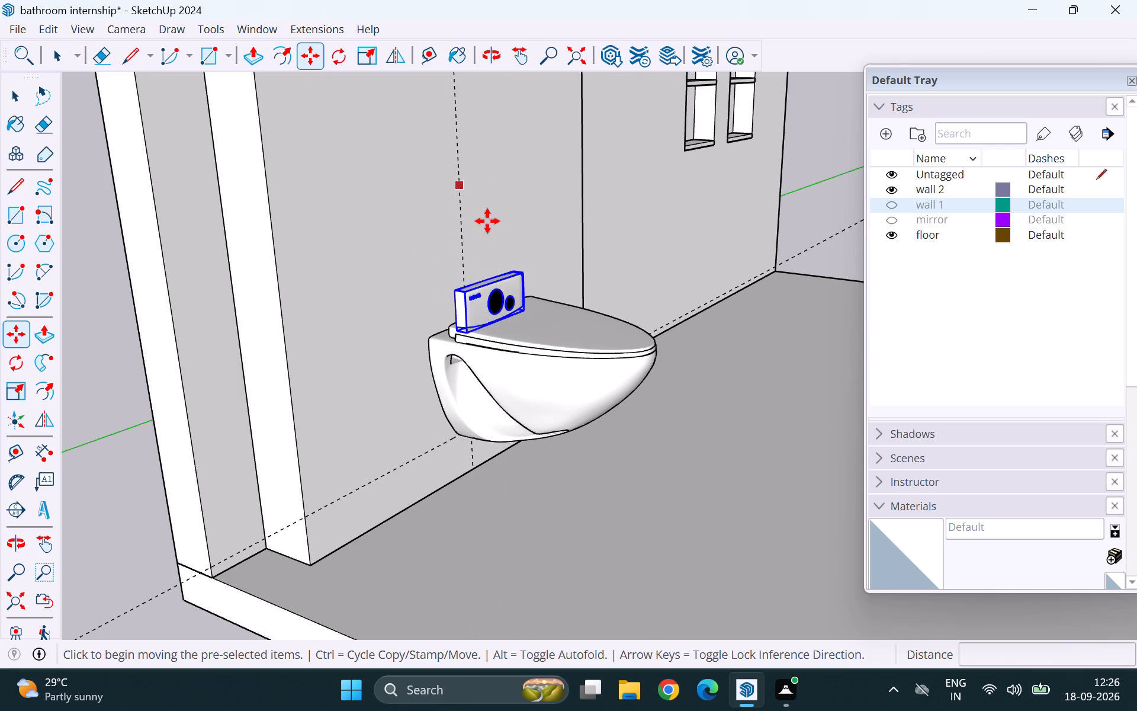
middle_click_drag(583, 297, 494, 341)
middle_click_drag(484, 347, 474, 351)
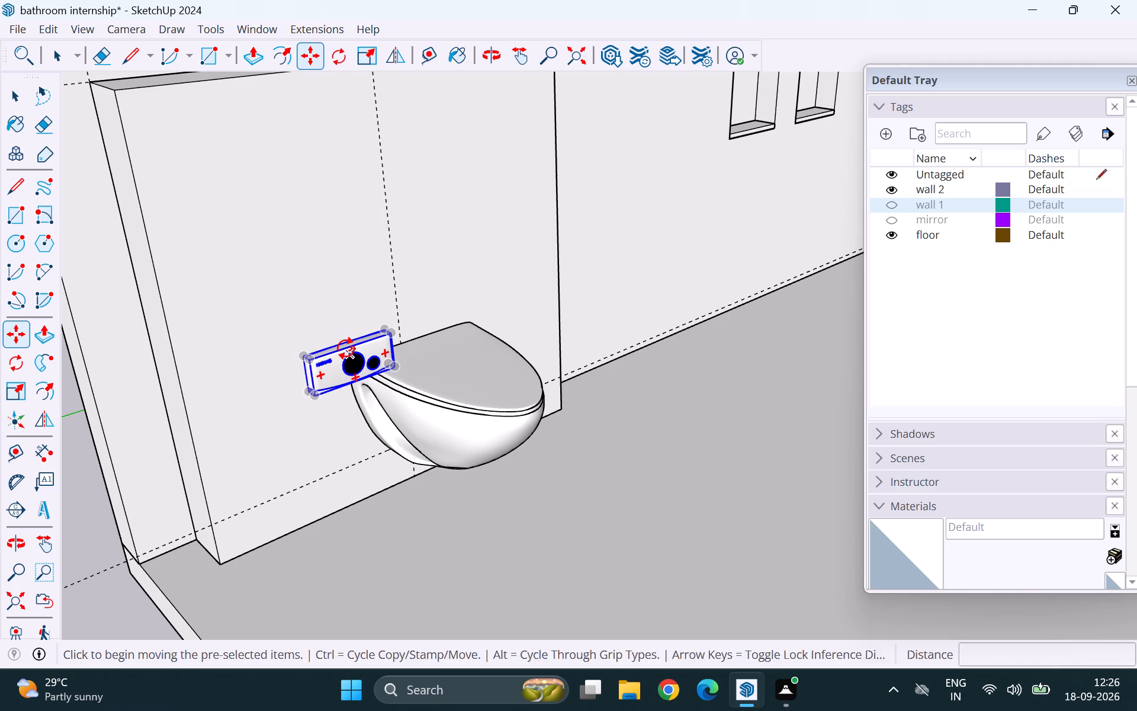
left_click(364, 345)
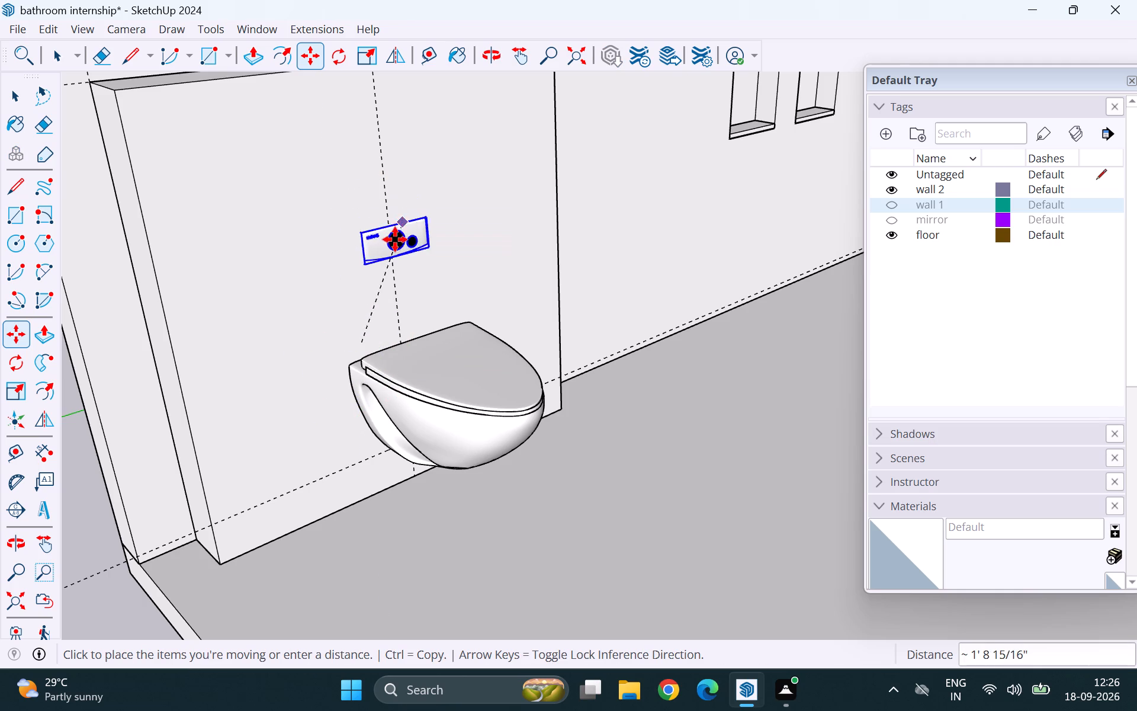
middle_click_drag(406, 247, 526, 253)
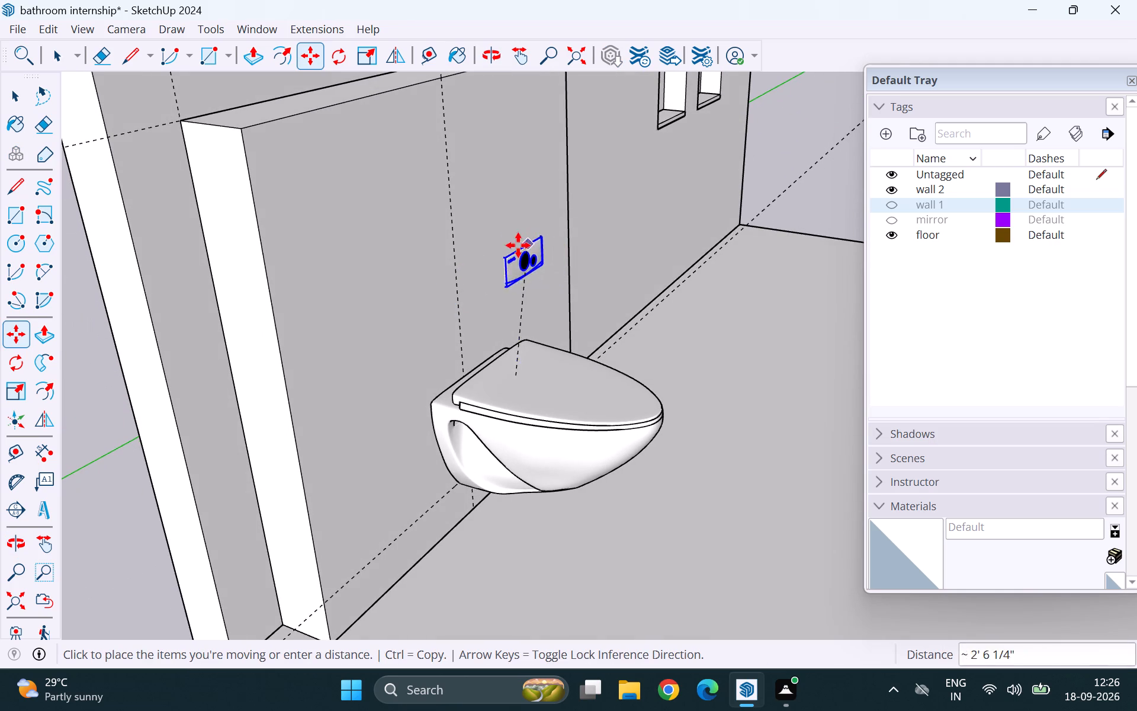
left_click(509, 264)
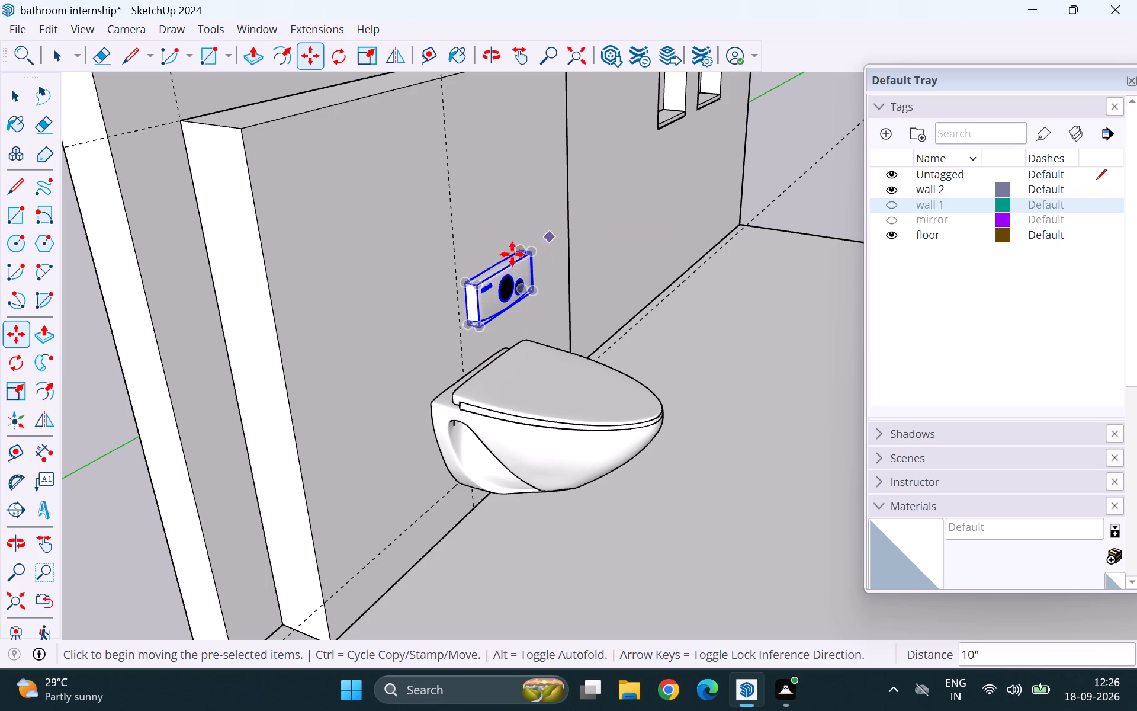
Move the flush plate about 11 1/4" along the green axis toward the panel's vertical guide line.
left_click(489, 262)
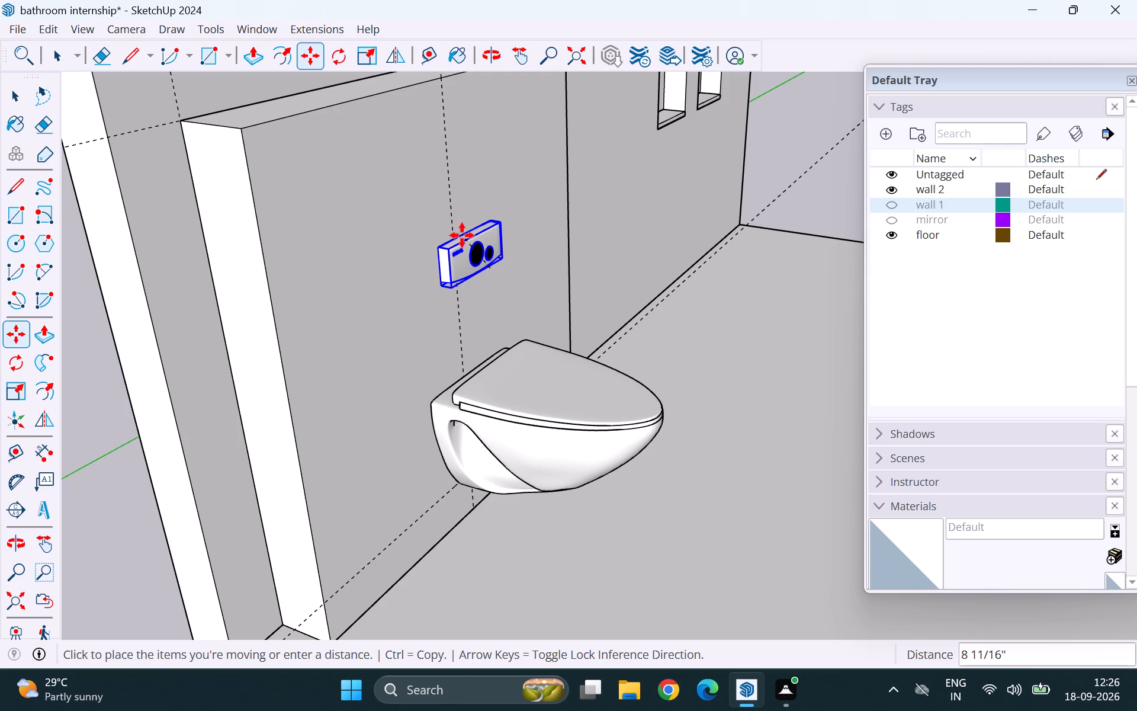
middle_click_drag(462, 235, 187, 235)
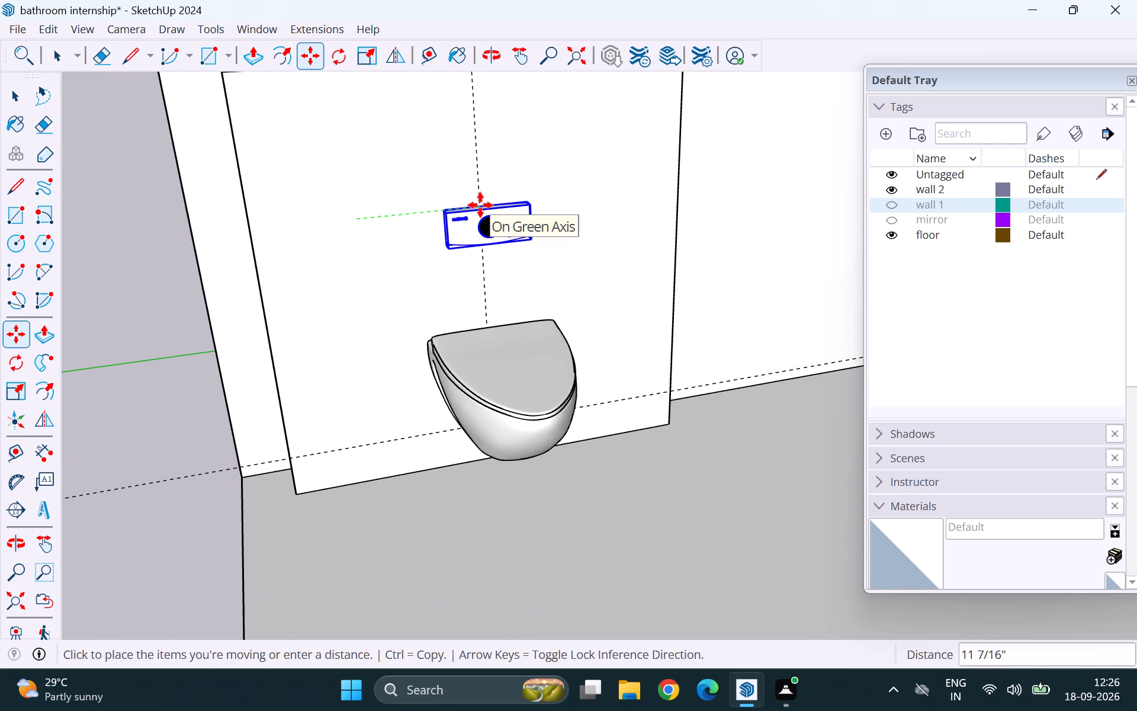
left_click(478, 206)
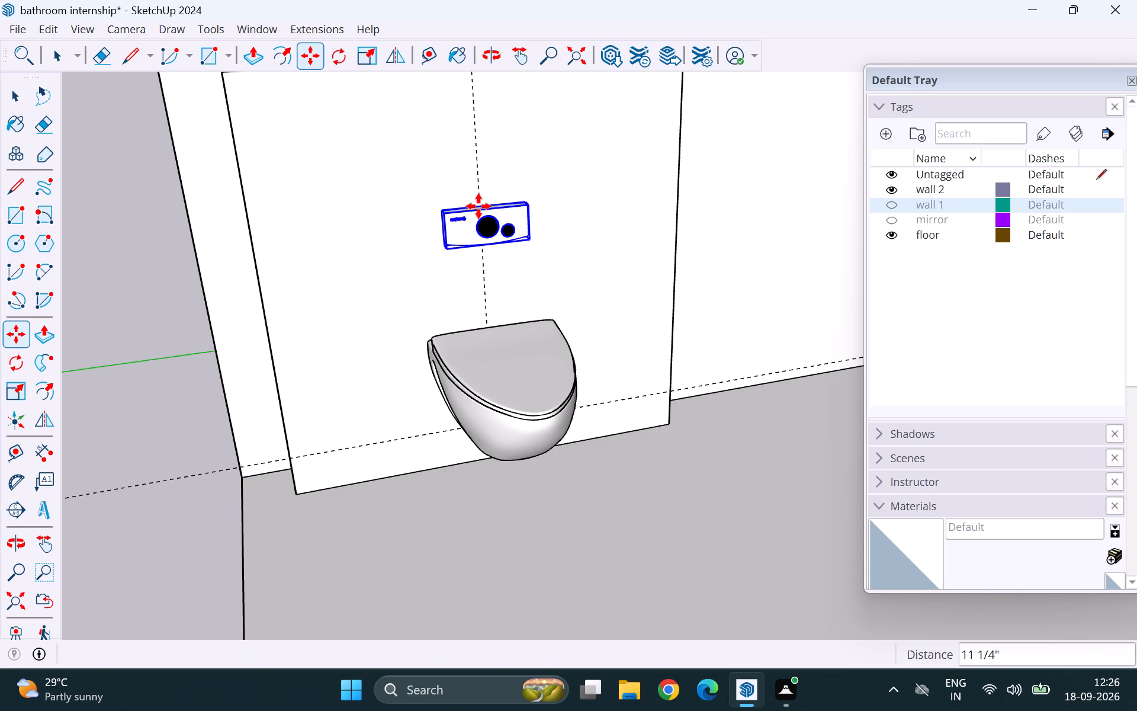
Move the flush plate about 1' 1 5/8" back toward the face of the boxed-out panel.
key("space")
scroll(386, 289, "down", 5)
middle_click_drag(550, 315, 505, 245)
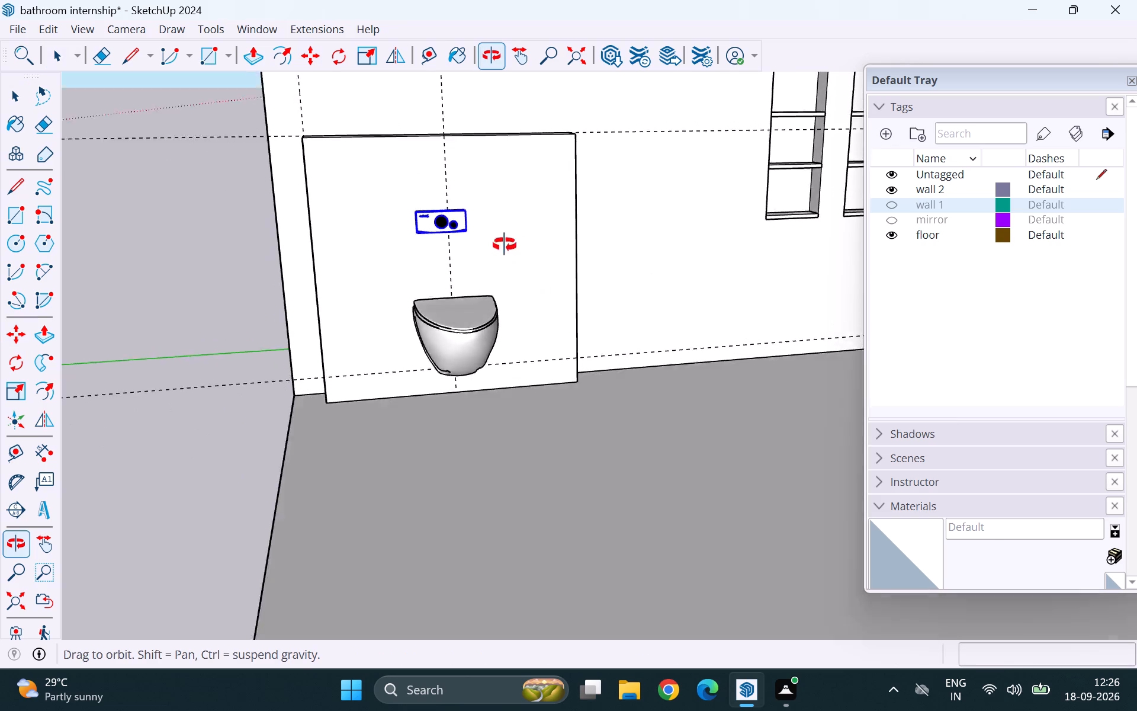
middle_click_drag(505, 245, 167, 277)
middle_click_drag(442, 241, 414, 269)
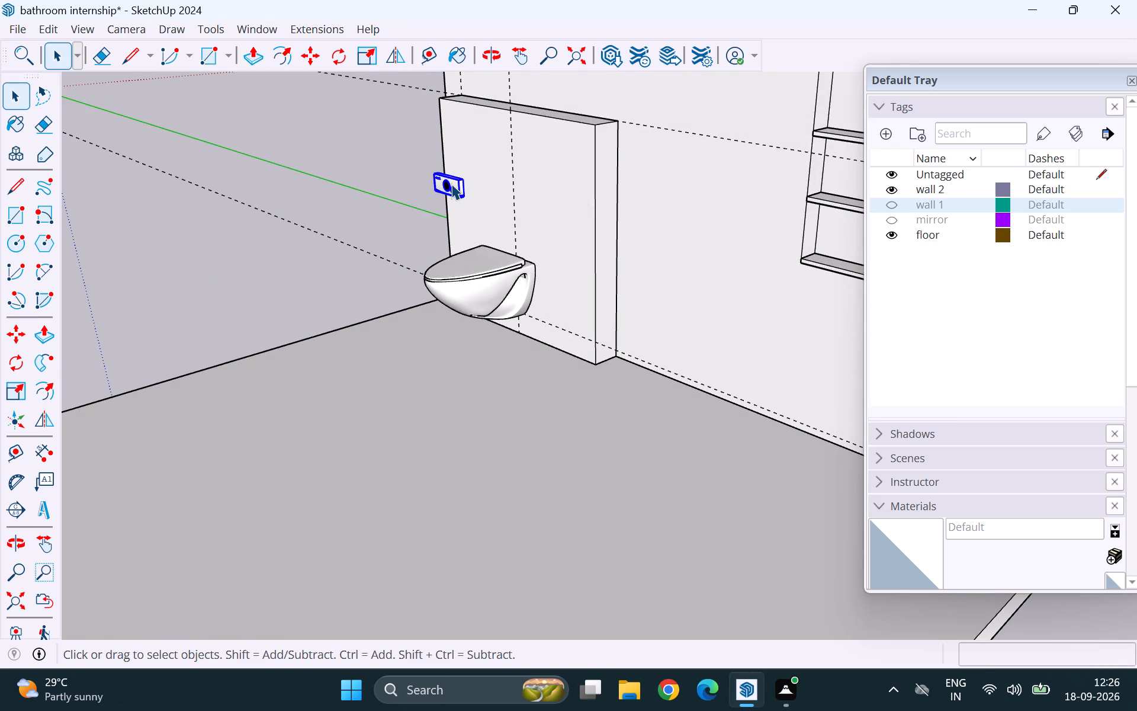
left_click(451, 184)
scroll(478, 184, "up", 9)
key("m")
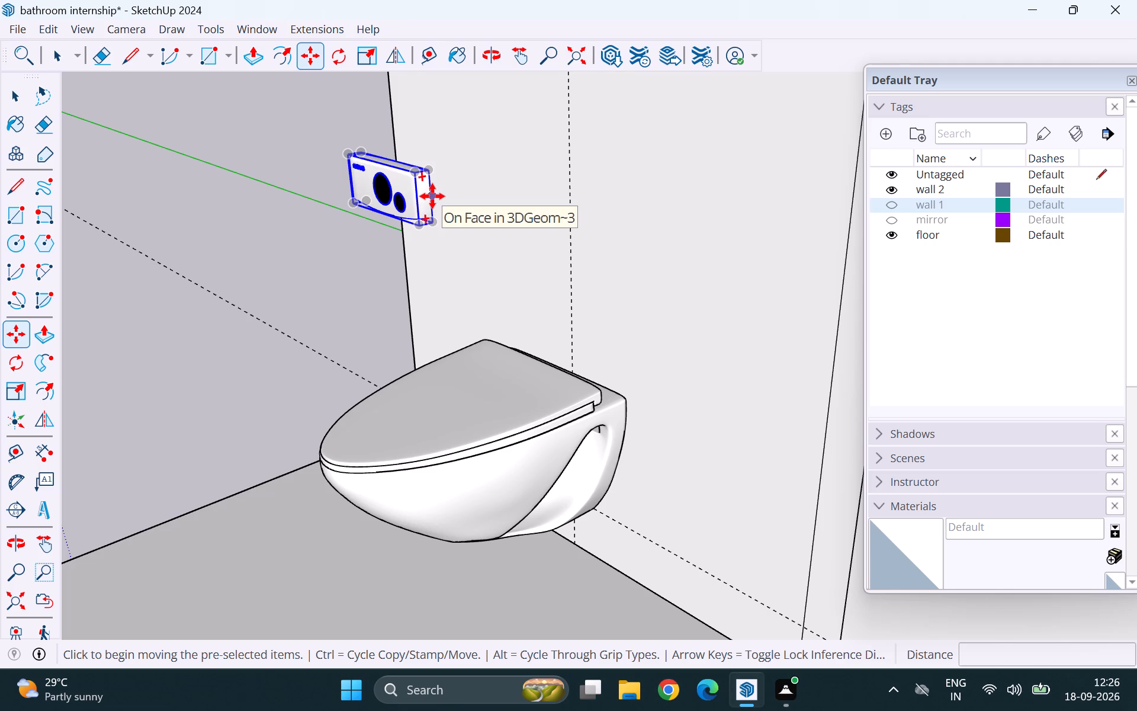
left_click(432, 196)
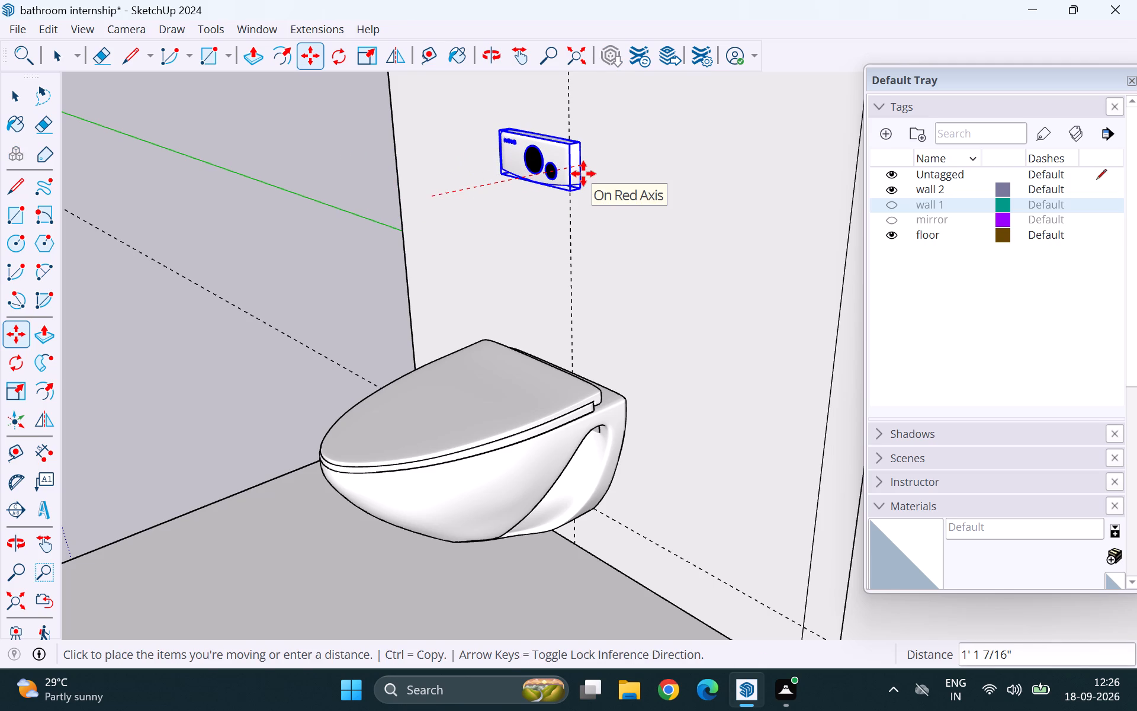
left_click(593, 169)
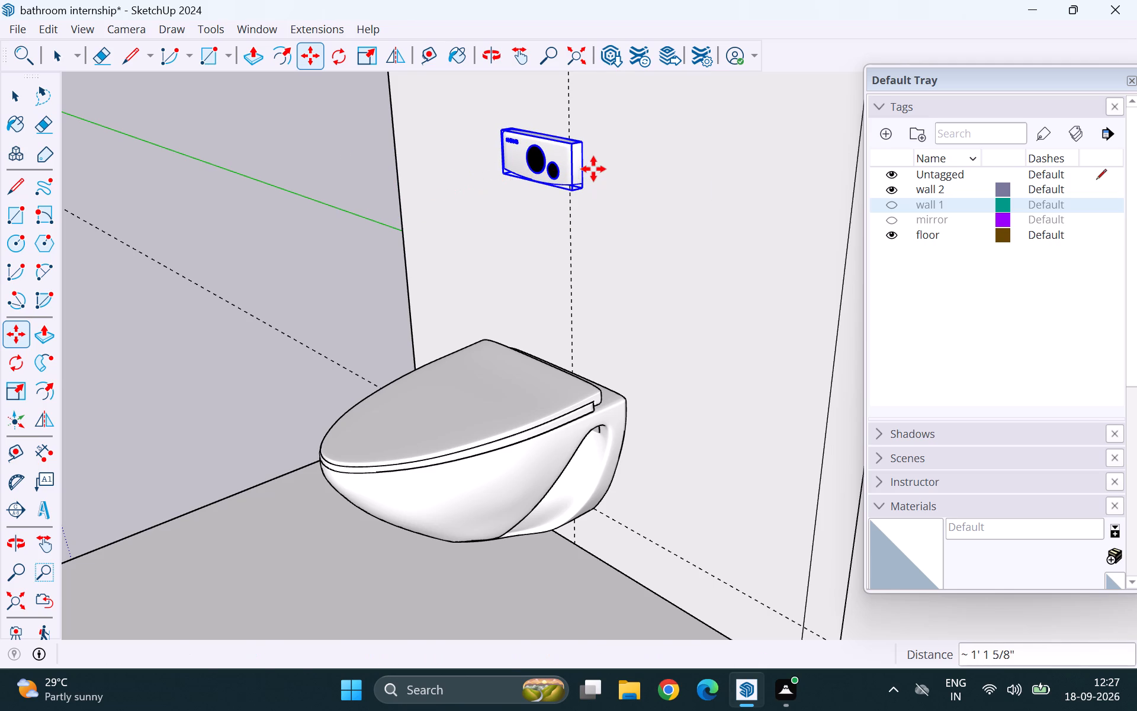
key("space")
left_click(352, 192)
Shift the flush plate about 2 1/2" along the green axis to centre its large round button on the vertical guide line.
scroll(383, 219, "down", 5)
middle_click_drag(391, 265, 672, 260)
scroll(391, 265, "up", 1)
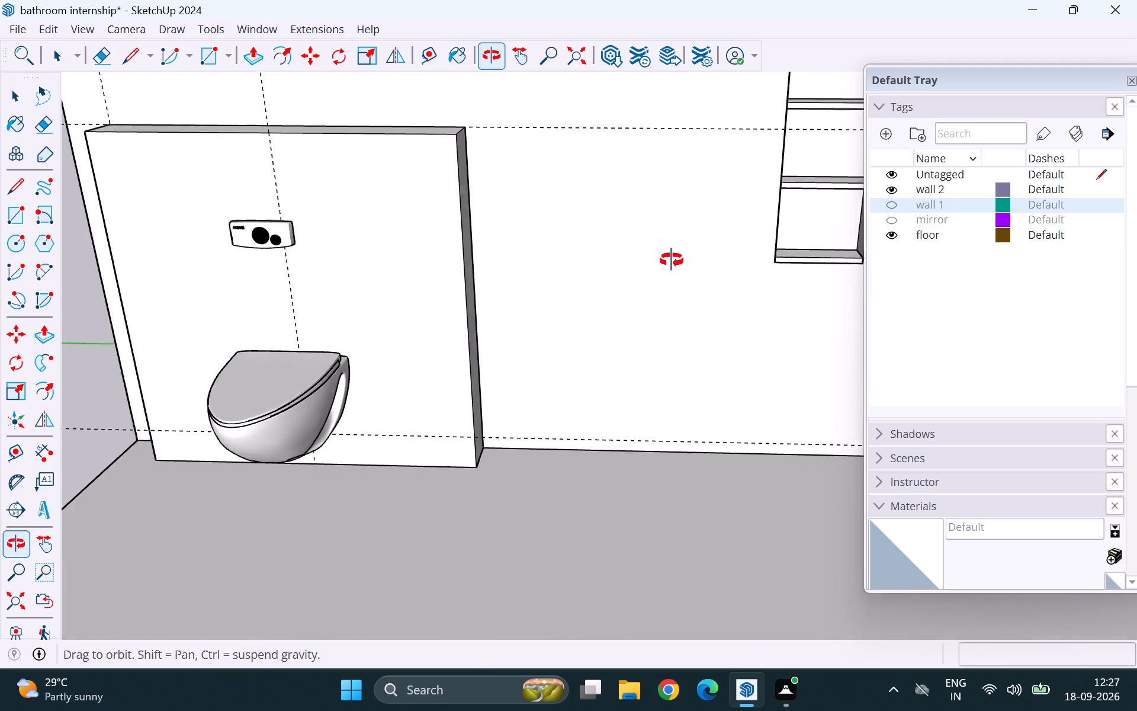
middle_click_drag(672, 260, 692, 262)
scroll(717, 233, "down", 6)
scroll(391, 308, "up", 5)
scroll(470, 178, "up", 8)
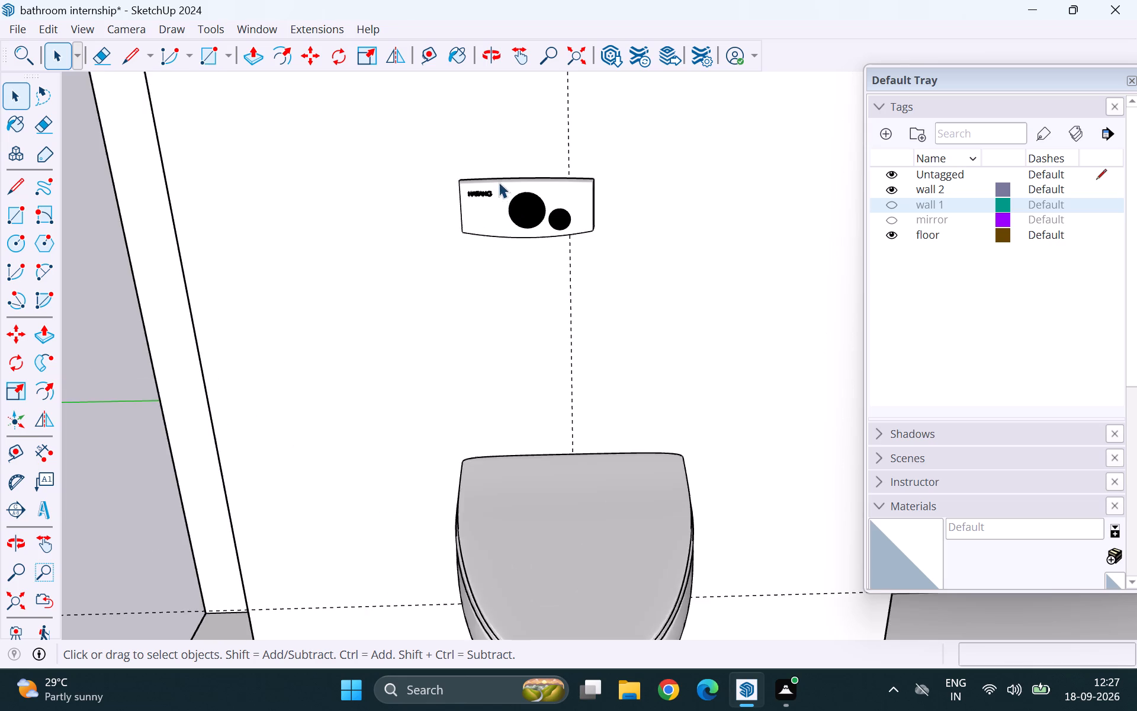
scroll(499, 182, "up", 1)
left_click(490, 217)
key("m")
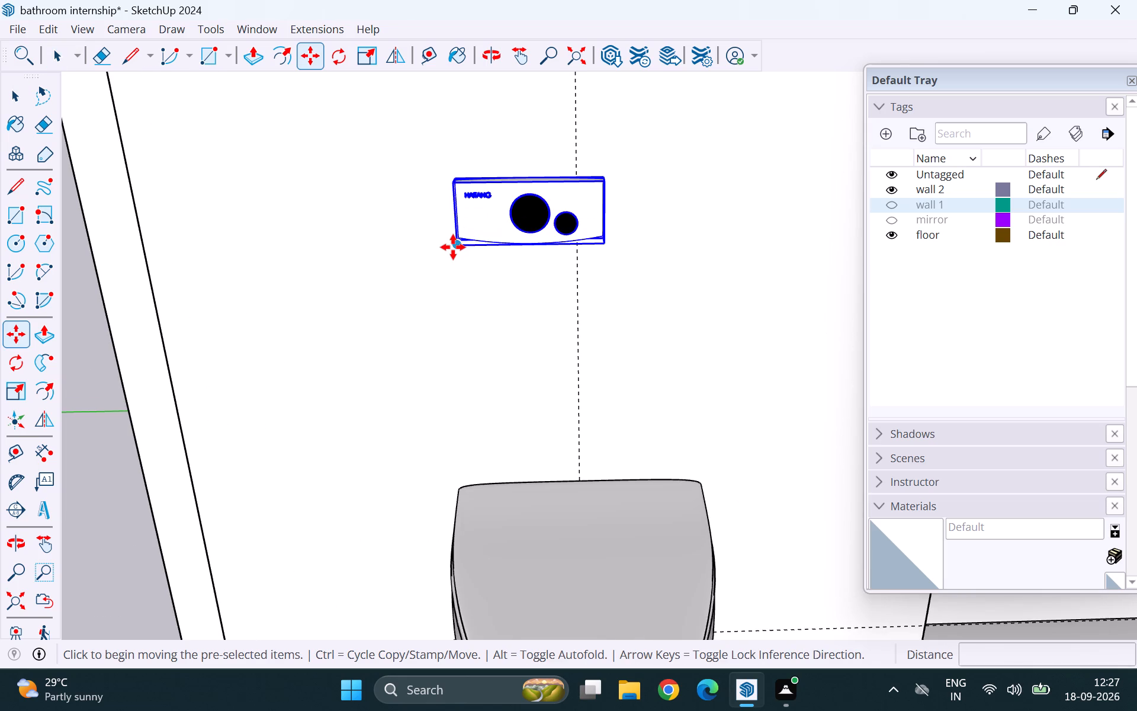
left_click(453, 247)
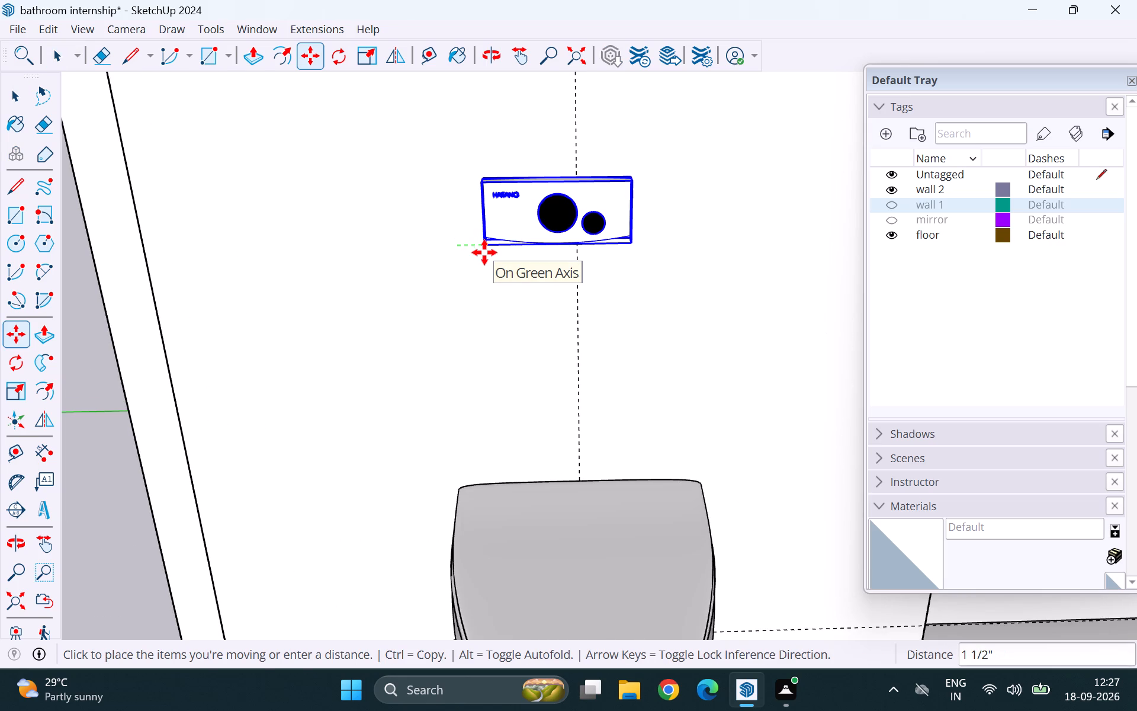
key("Left")
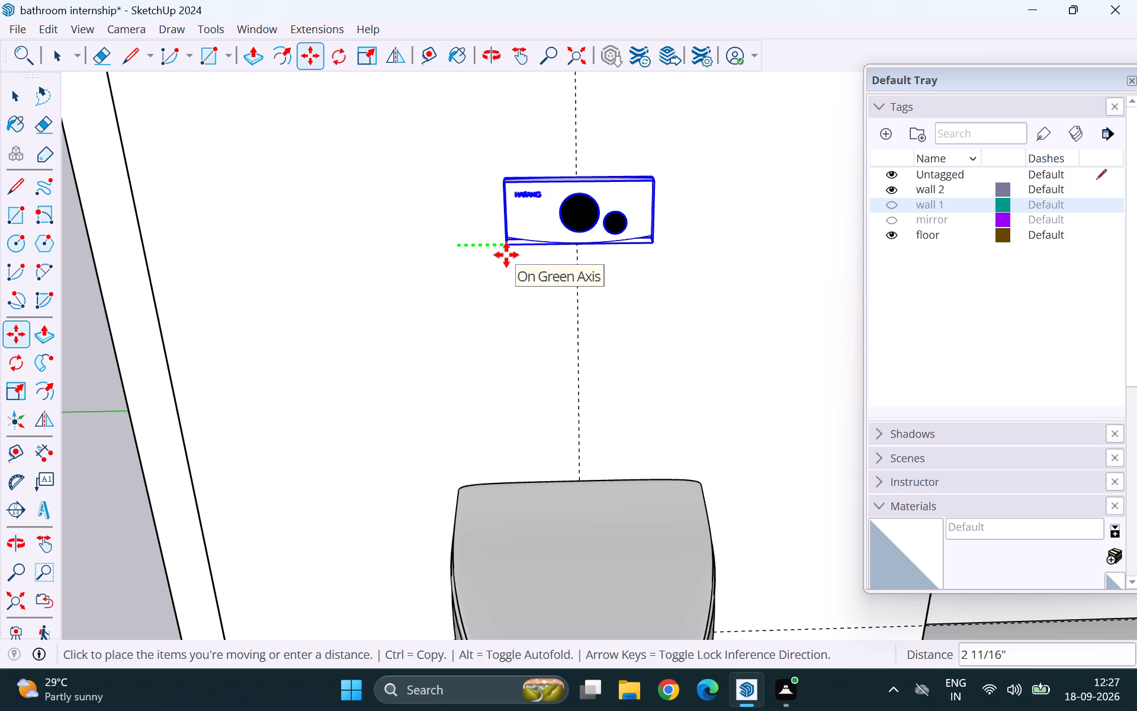
left_click(505, 257)
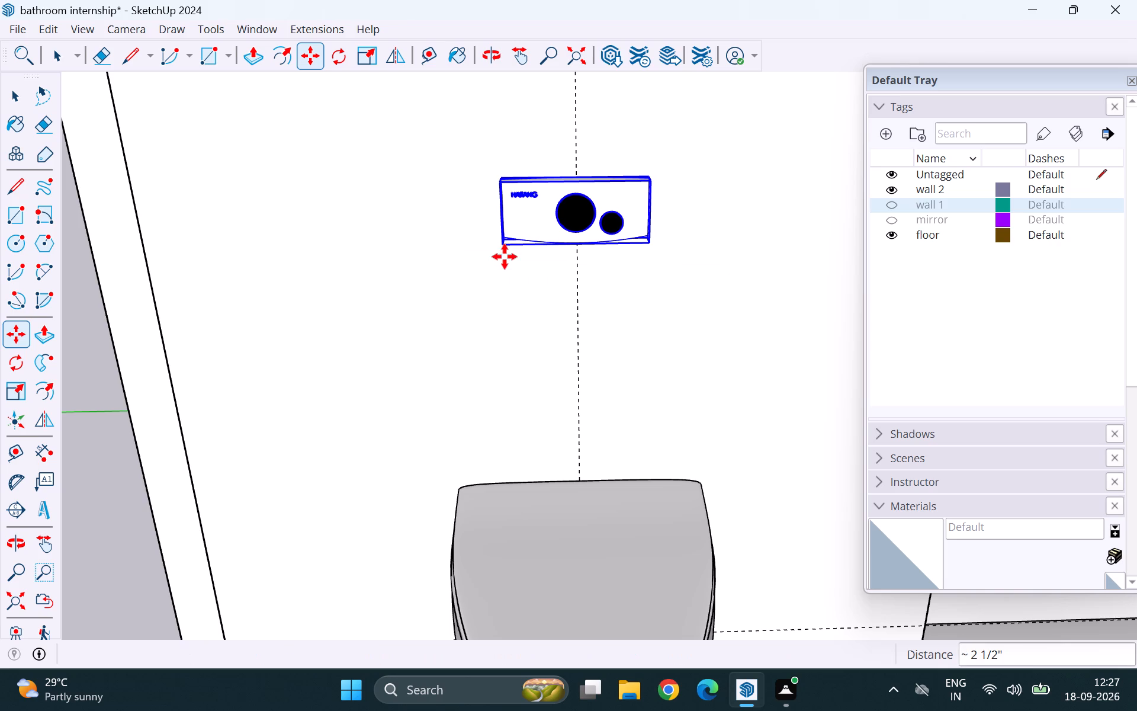
key("space")
scroll(500, 269, "down", 5)
left_click(185, 286)
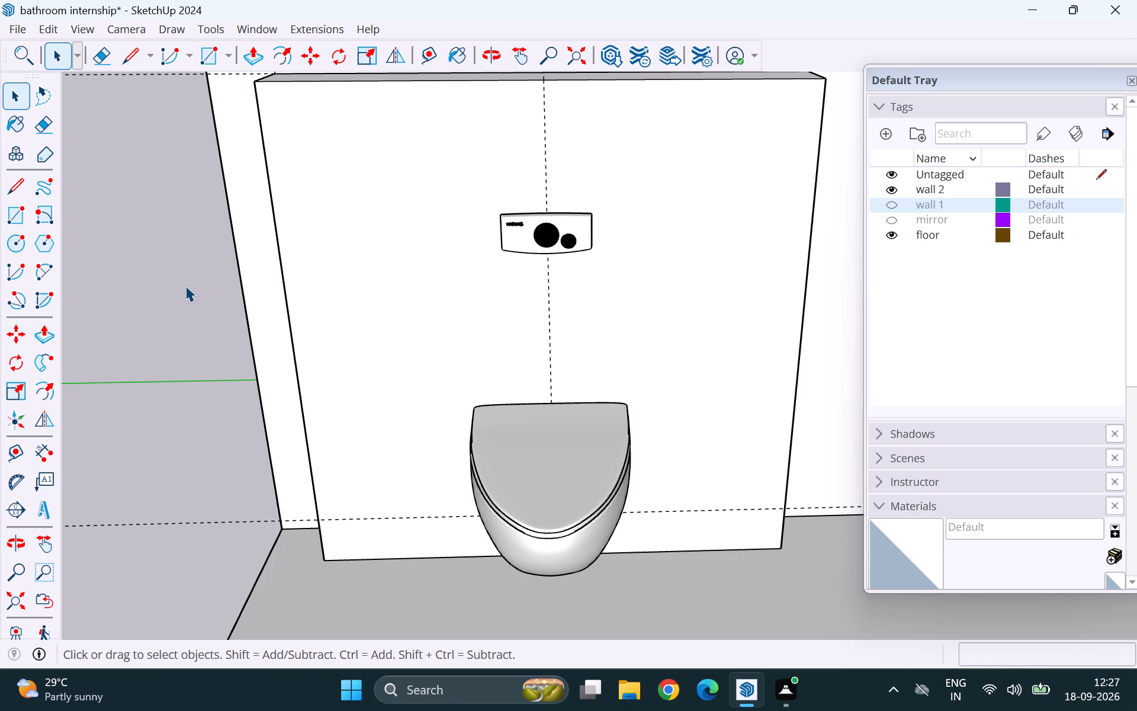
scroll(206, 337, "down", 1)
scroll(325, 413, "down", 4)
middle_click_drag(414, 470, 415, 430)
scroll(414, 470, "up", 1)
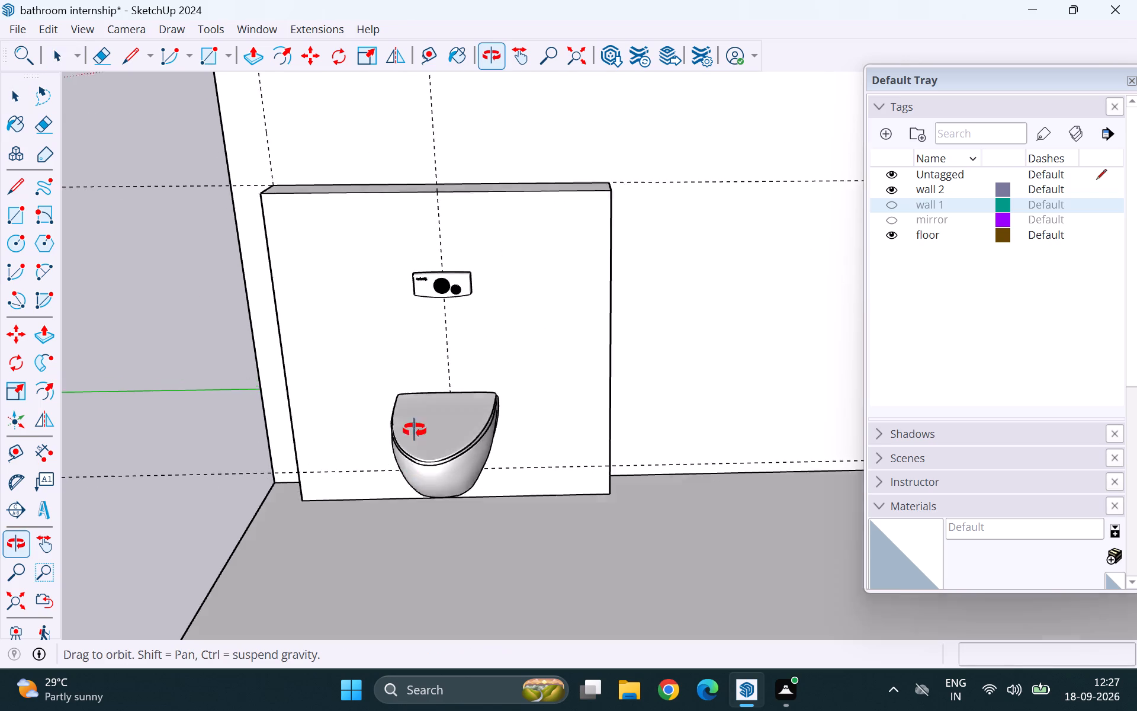
Measure the vertical distance from the horizontal guide line under the WC to the boxed-out panel's bottom edge.
middle_click_drag(415, 430, 422, 364)
middle_click(422, 364)
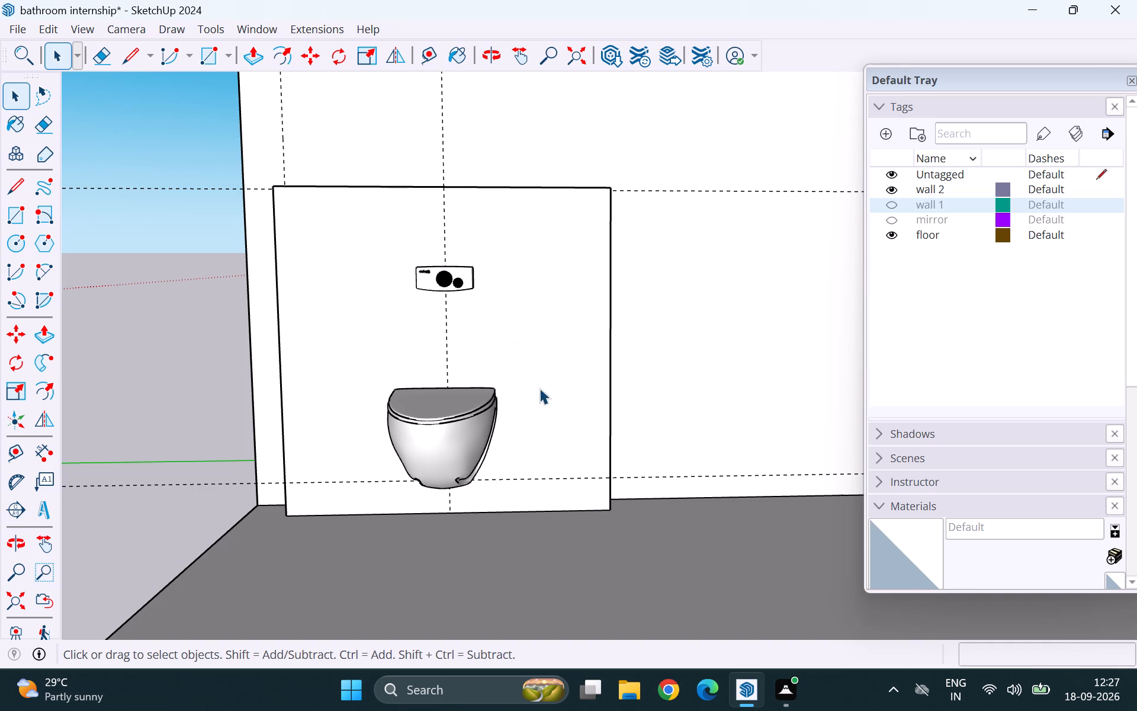
middle_click_drag(550, 561, 500, 458)
middle_click_drag(497, 469, 497, 547)
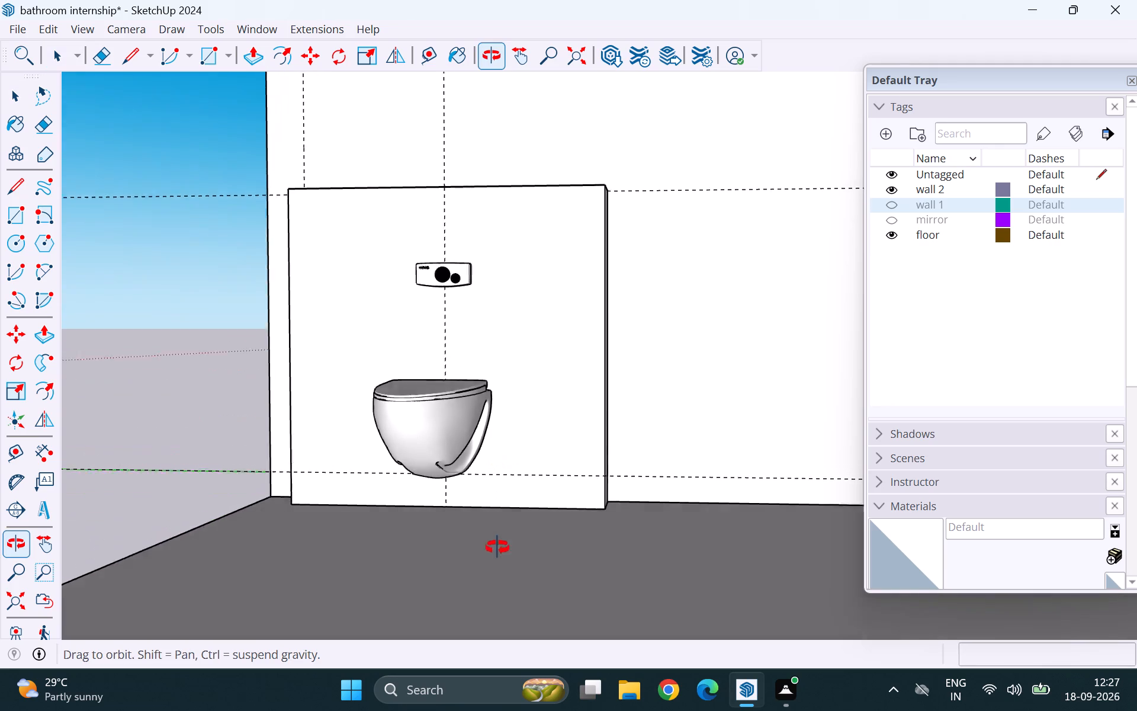
middle_click_drag(497, 547, 498, 547)
scroll(506, 478, "up", 9)
key("t")
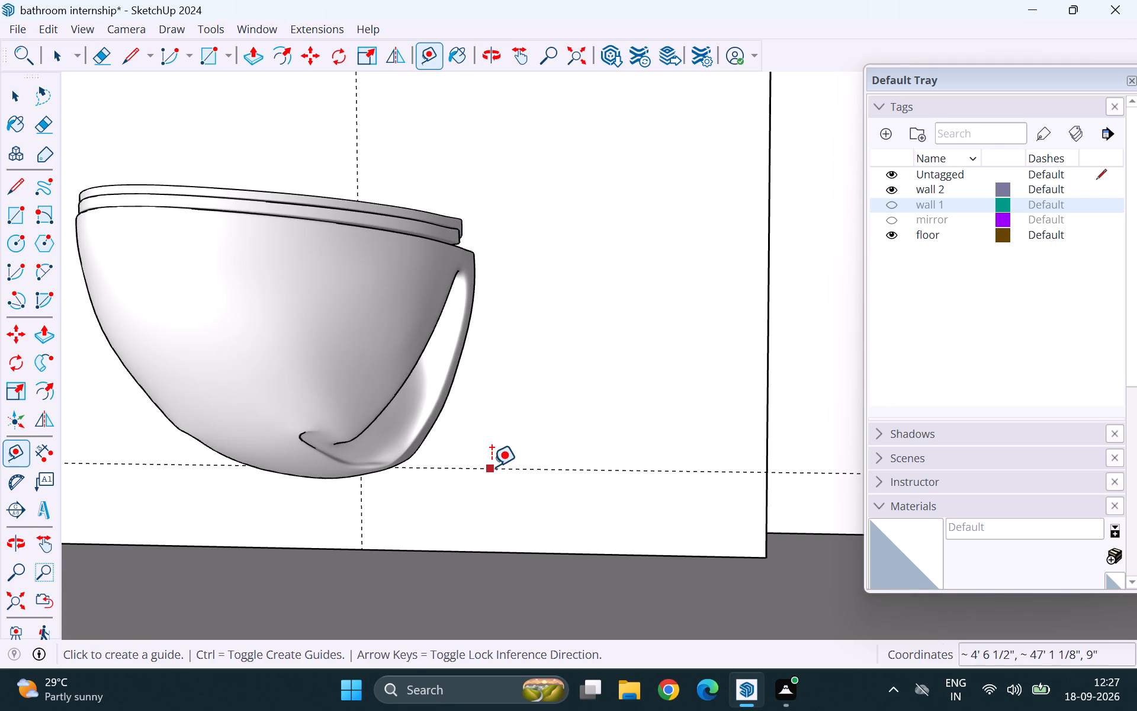
left_click(492, 466)
scroll(500, 508, "up", 1)
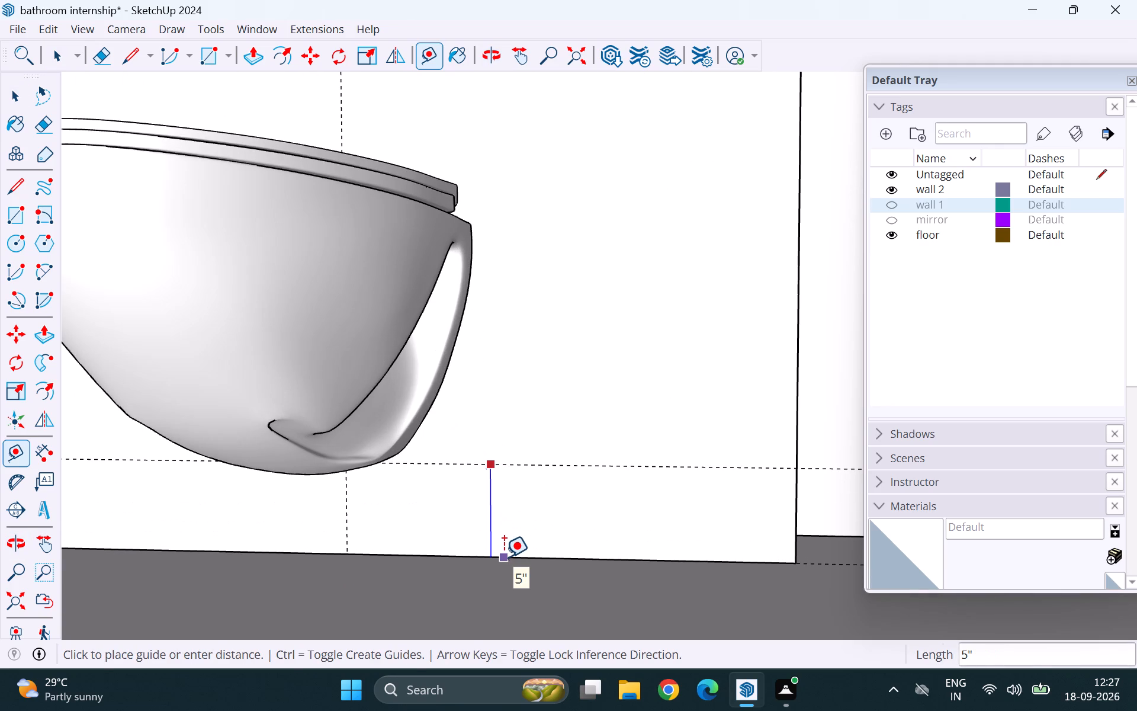
key("Escape")
key("space")
Examine the position of the WC and flush plate on the boxed-out panel from several angles.
scroll(450, 418, "down", 12)
middle_click_drag(484, 398, 475, 493)
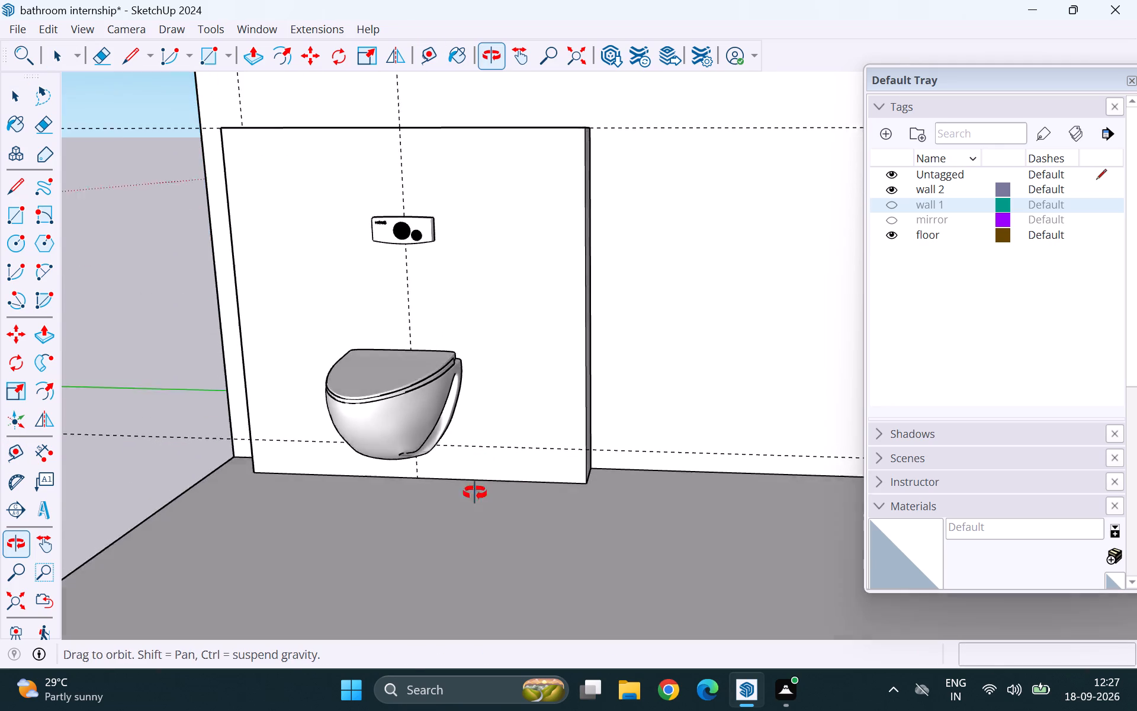
middle_click_drag(475, 493, 471, 514)
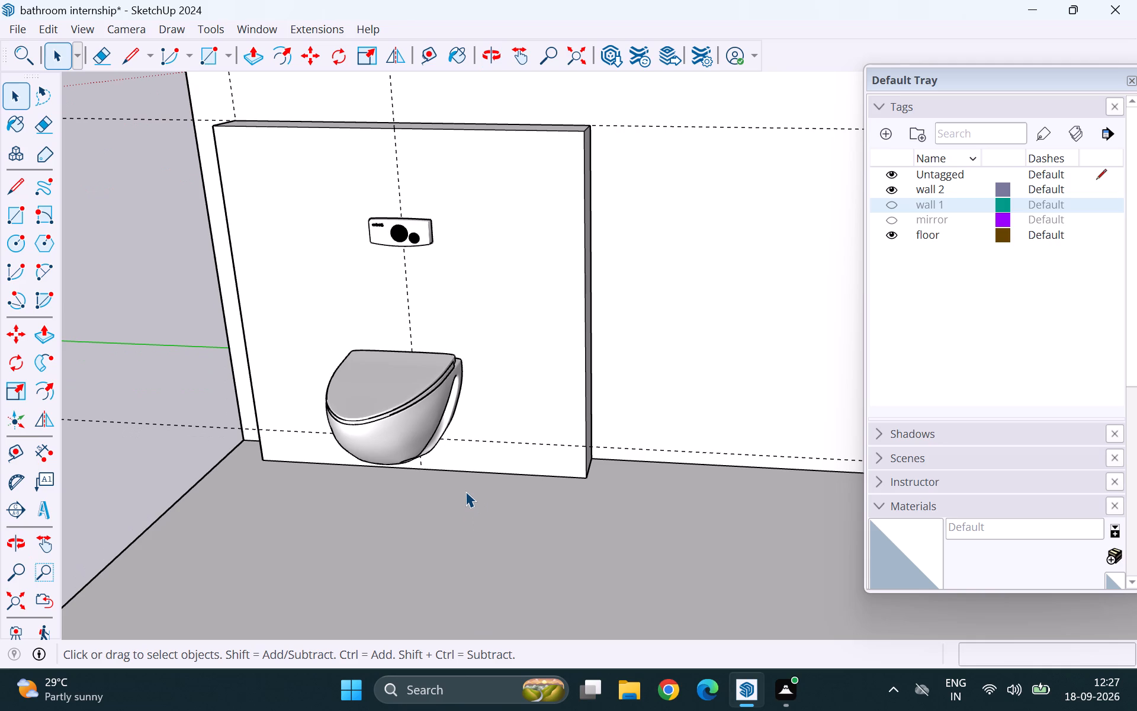
scroll(448, 427, "down", 12)
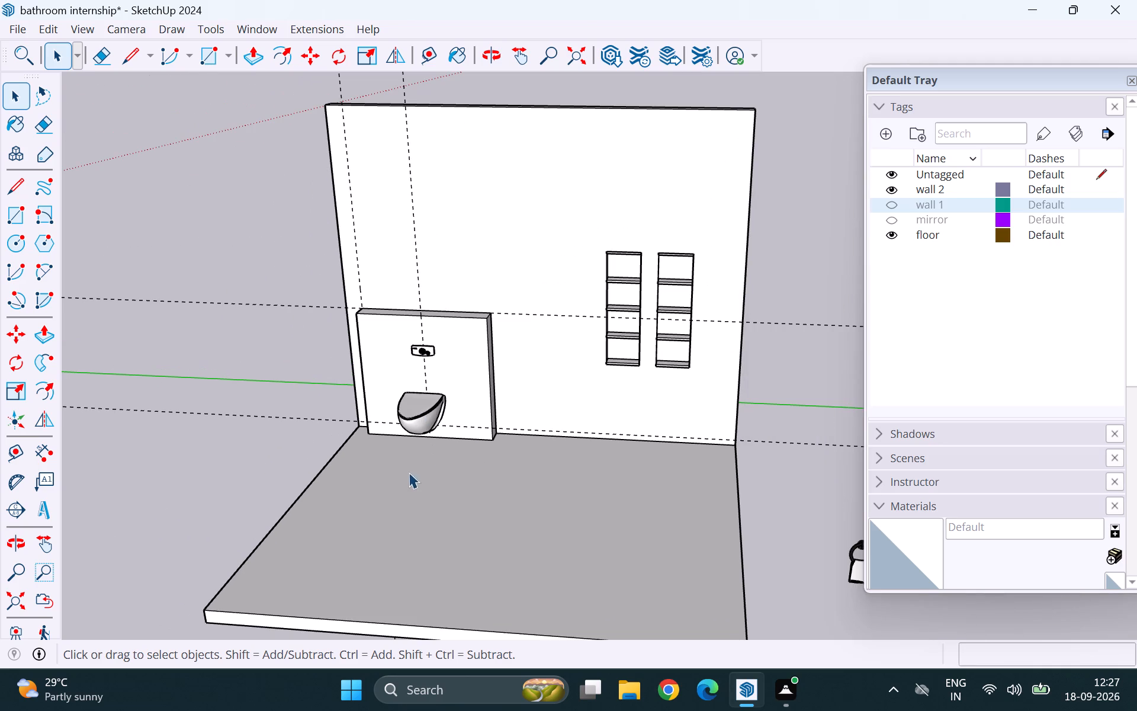
middle_click_drag(376, 479, 490, 439)
scroll(375, 460, "up", 6)
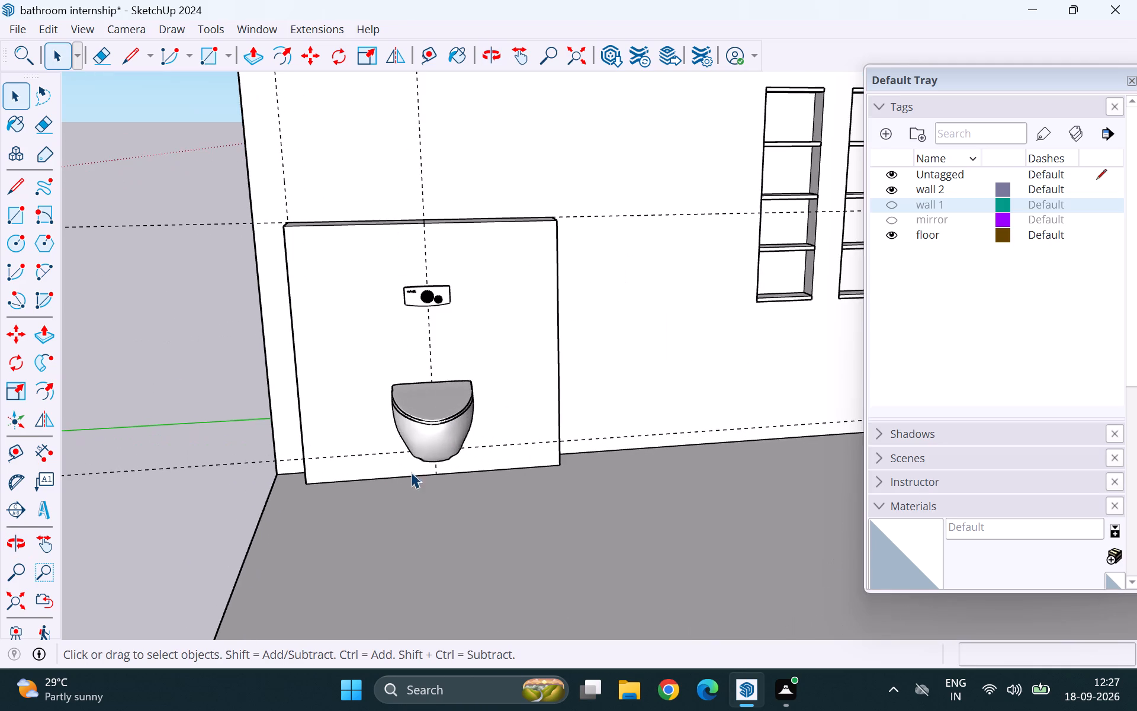
scroll(445, 466, "down", 7)
middle_click_drag(406, 487, 574, 441)
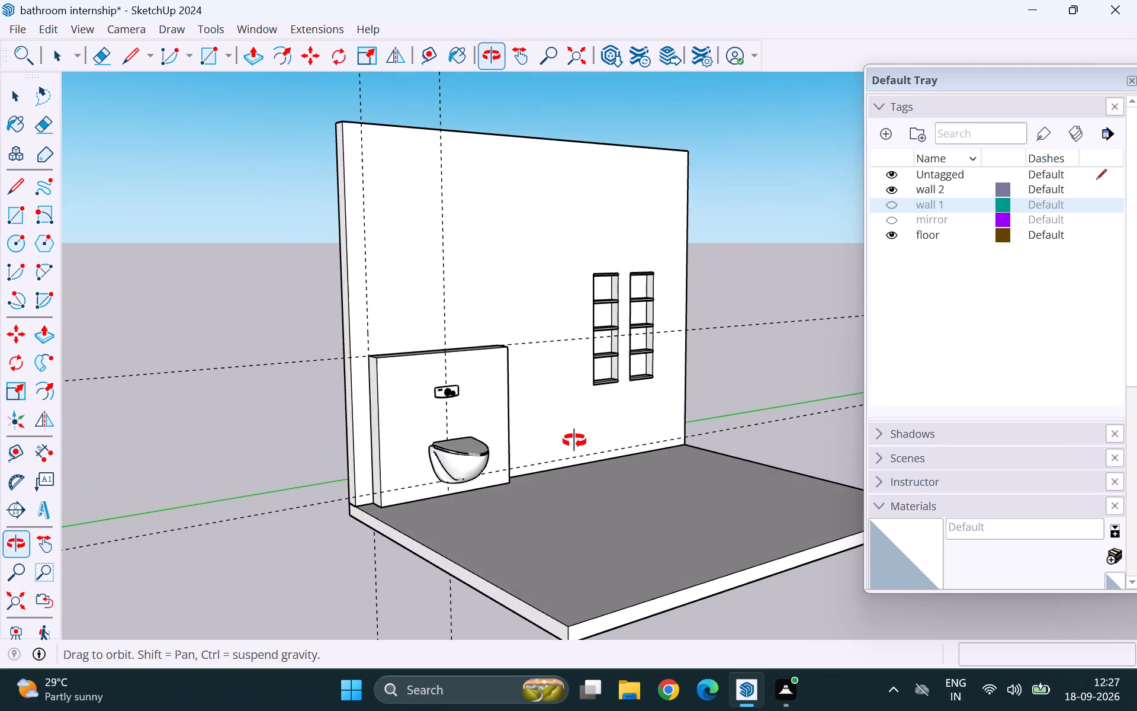
middle_click_drag(574, 441, 503, 442)
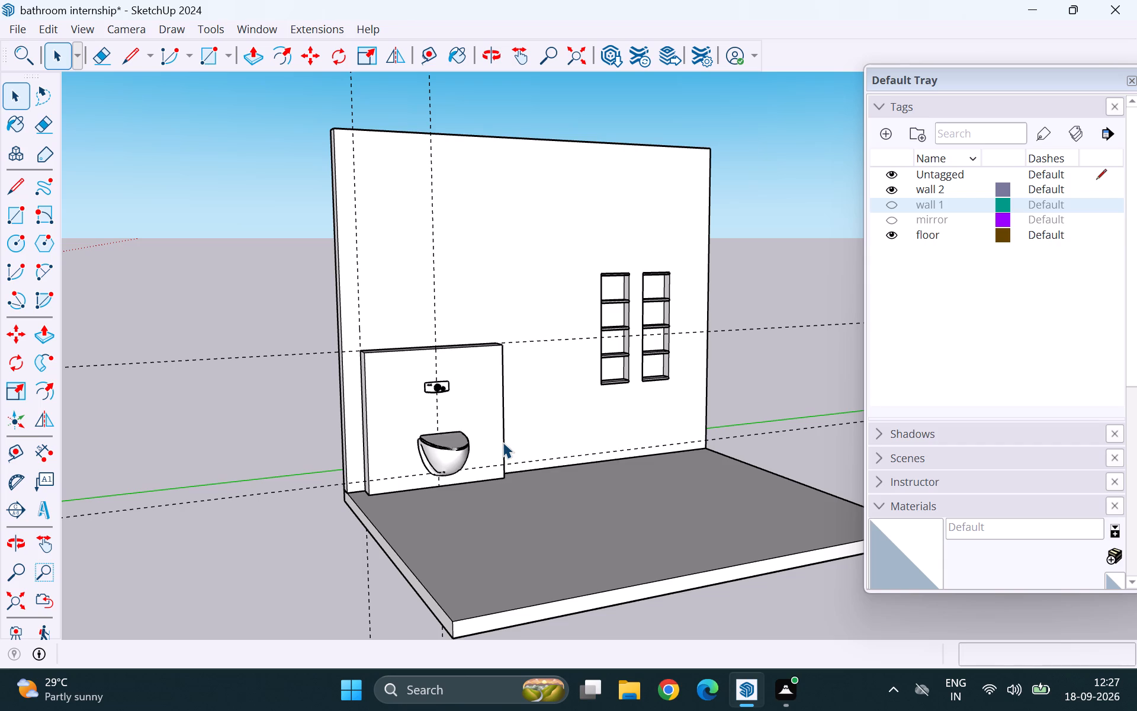
scroll(433, 460, "down", 3)
middle_click_drag(617, 478, 474, 500)
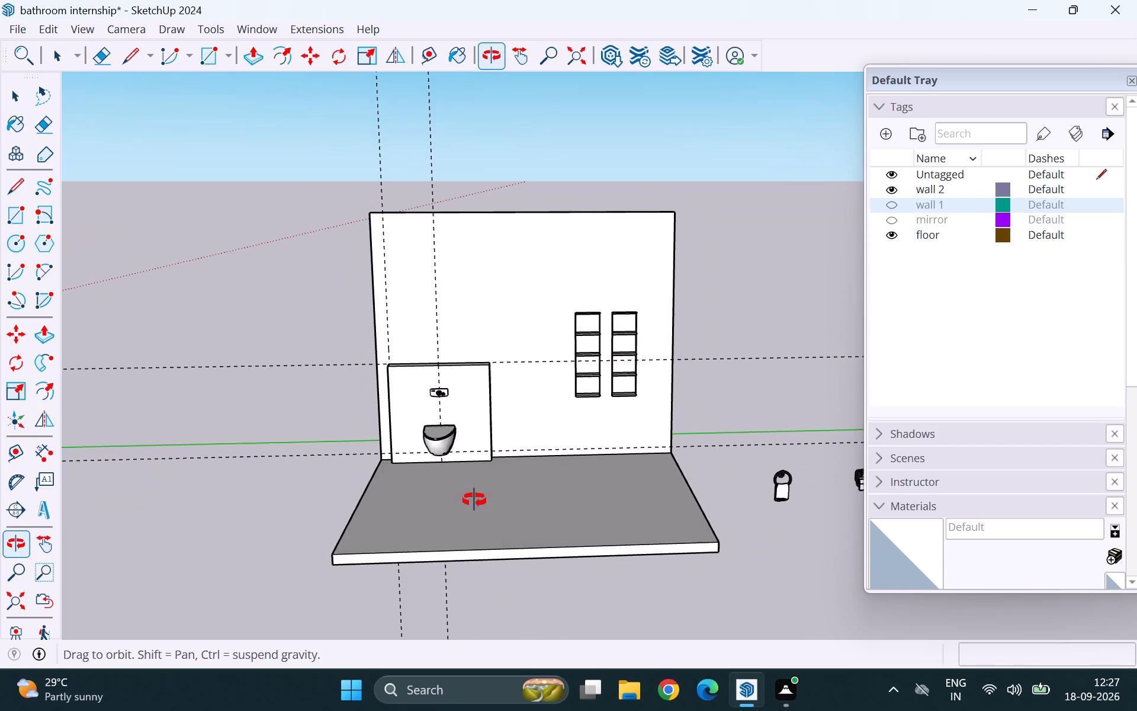
middle_click_drag(474, 500, 255, 462)
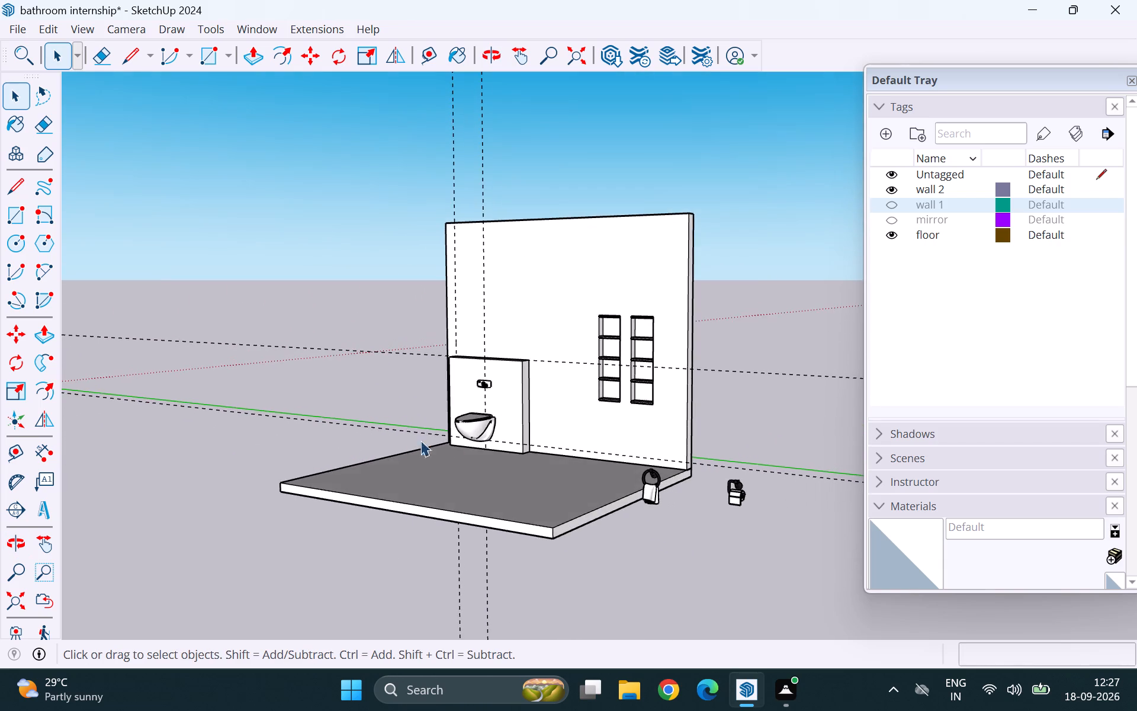
Add a parallel guide line 1" below the horizontal guide line at the WC's base.
scroll(501, 427, "up", 14)
scroll(477, 485, "up", 9)
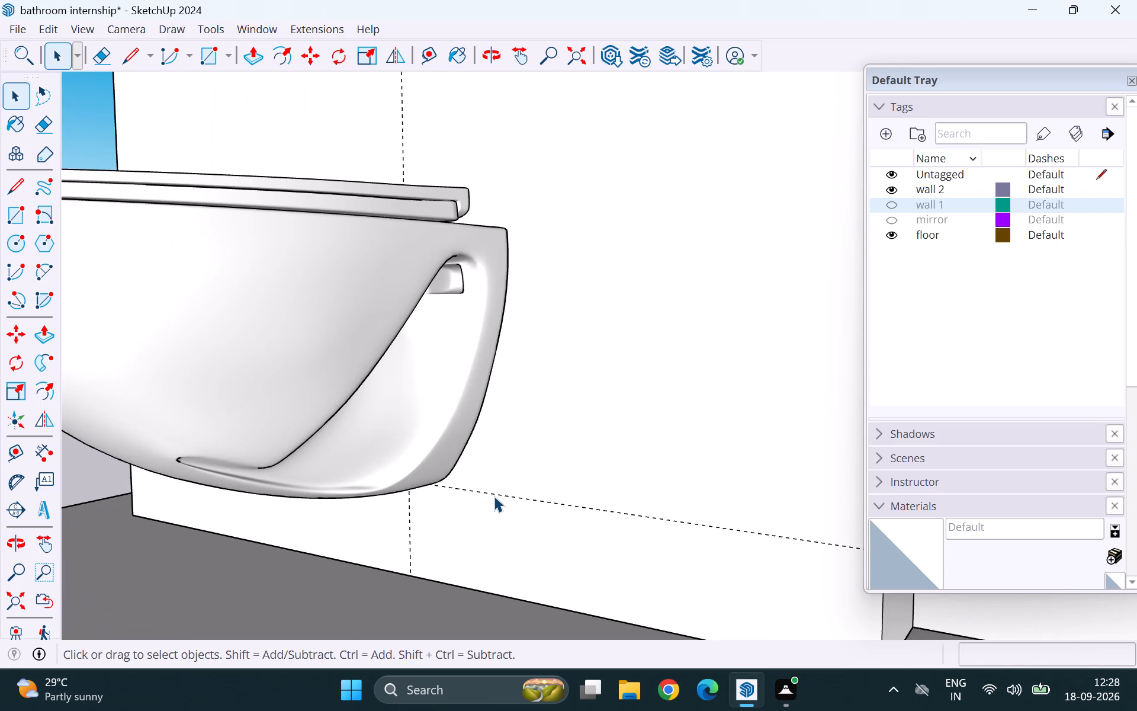
key("t")
left_click(538, 500)
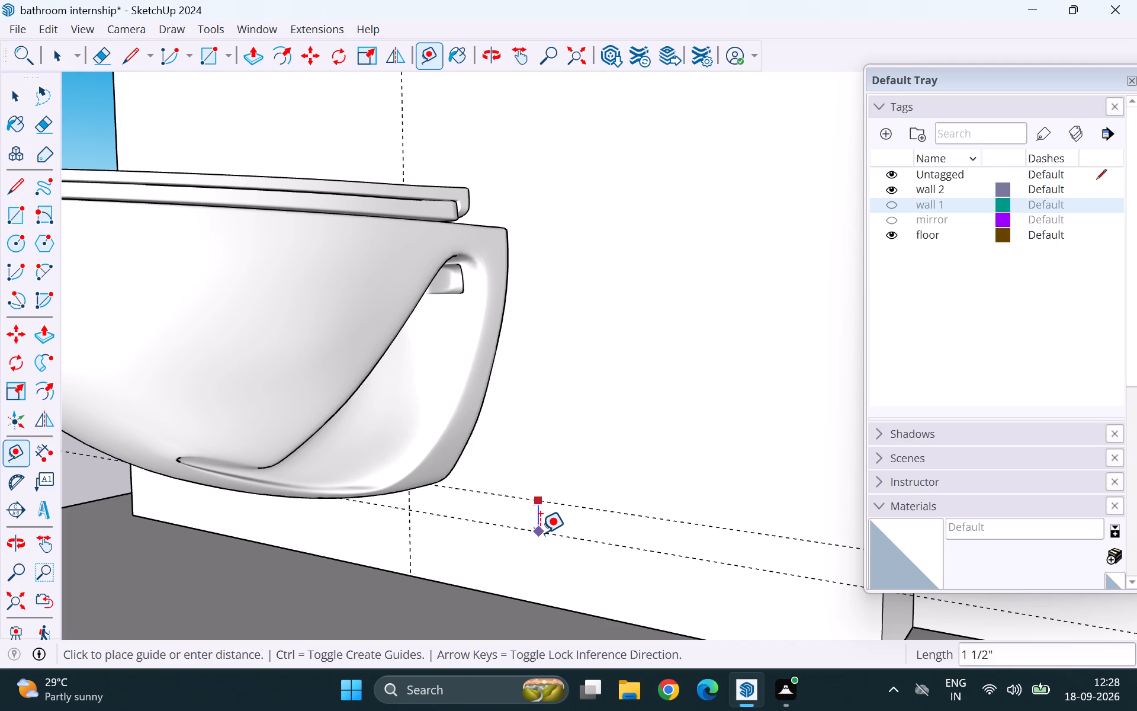
key("1")
key("Return")
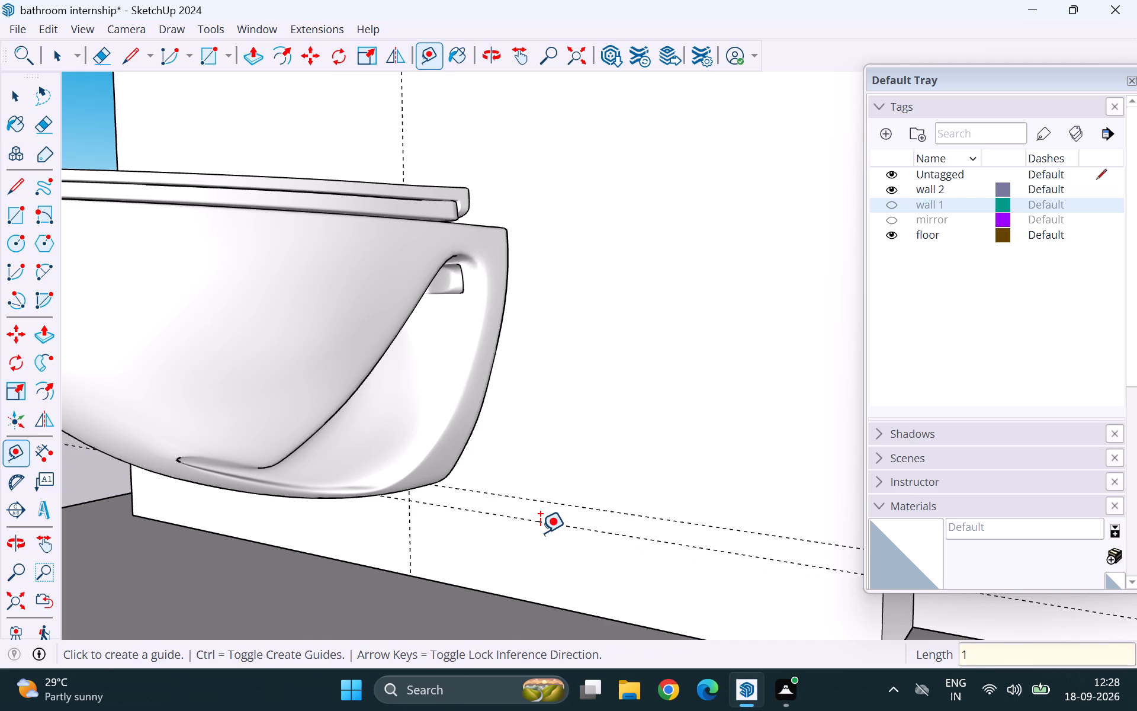
key("space")
Move the WC down 1" so its rear bottom corner sits on the new lower guide line.
scroll(551, 534, "up", 1)
middle_click_drag(551, 534, 447, 557)
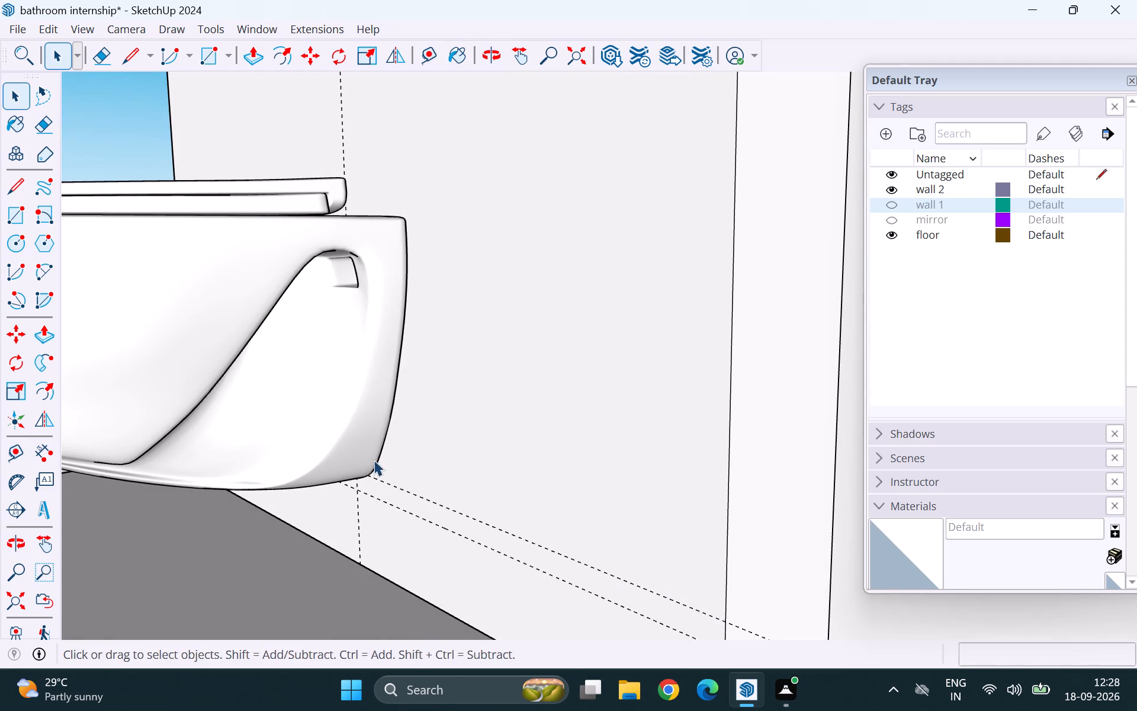
left_click(363, 457)
key("m")
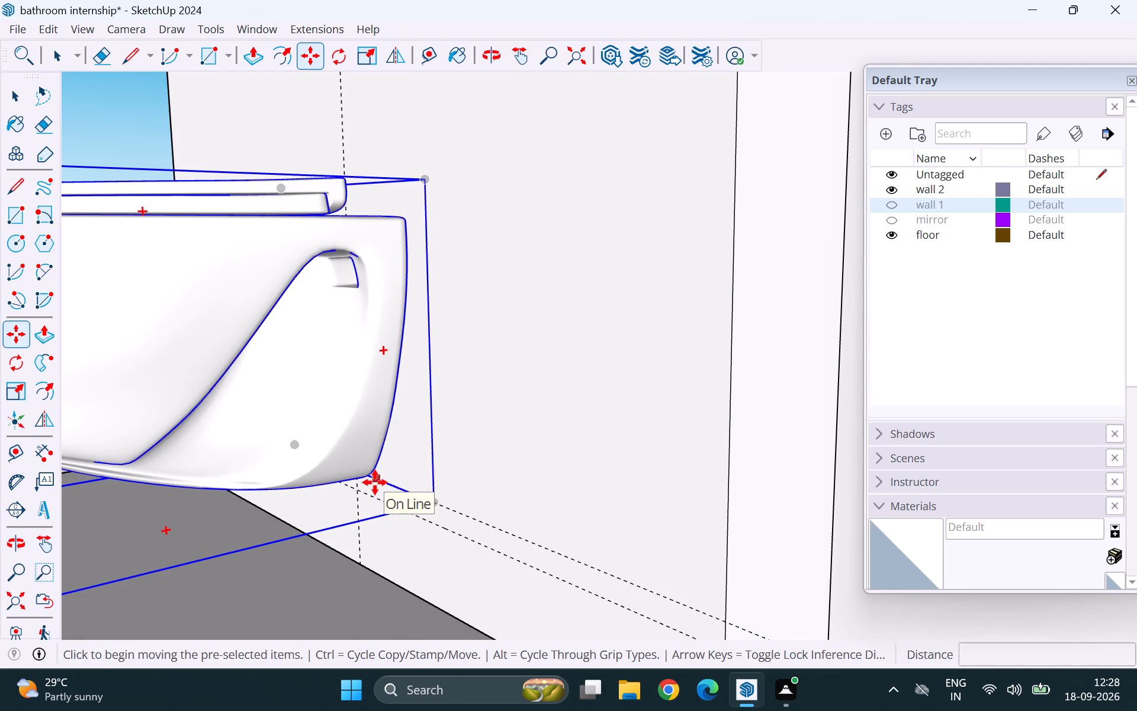
left_click(436, 505)
left_click(434, 521)
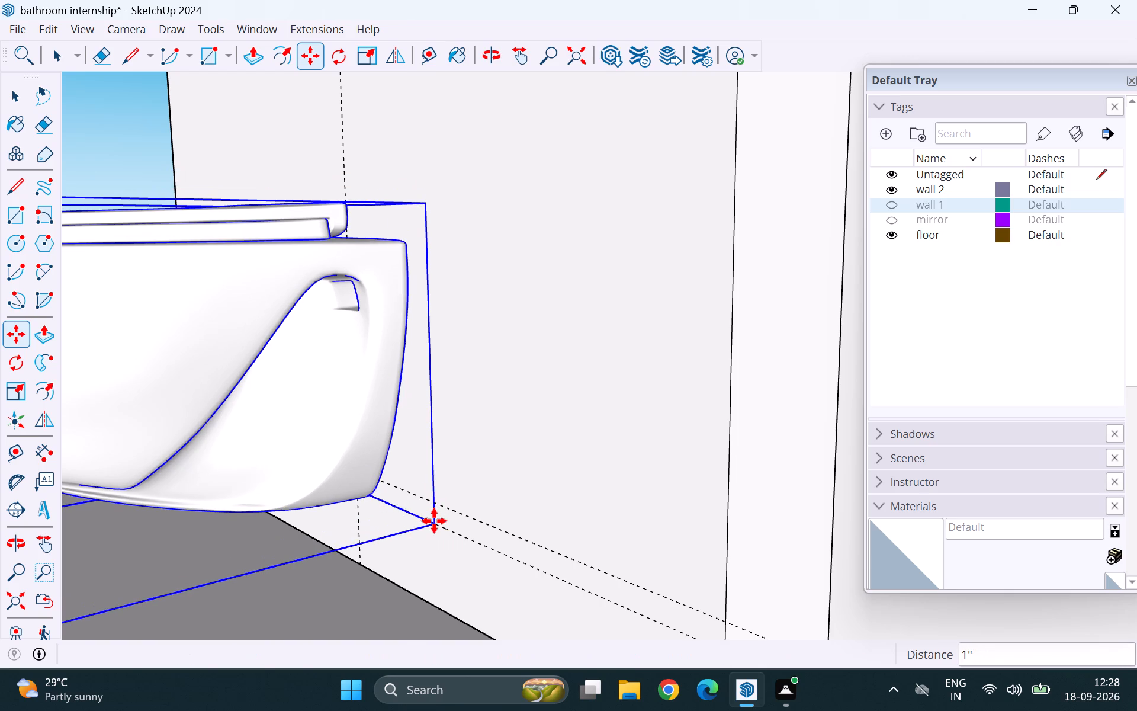
key("space")
scroll(448, 517, "down", 14)
left_click(253, 385)
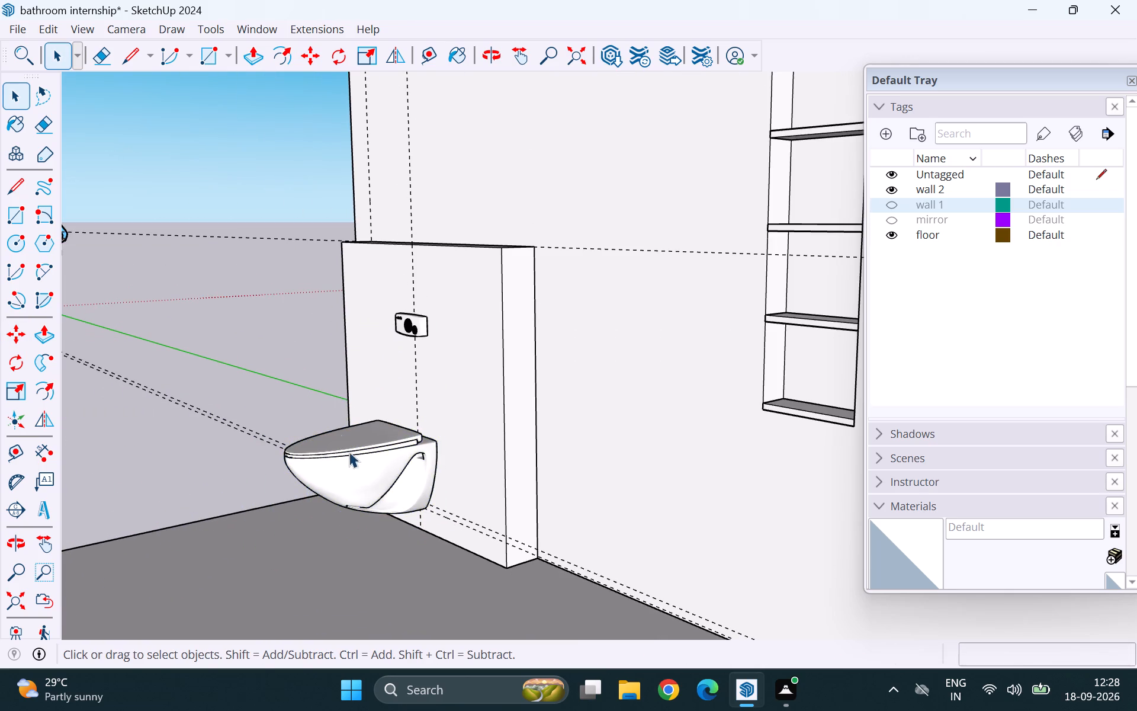
Measure the vertical distance from the back edge of the WC lid to the underside of the flush plate.
scroll(347, 448, "down", 3)
scroll(342, 536, "up", 1)
middle_click_drag(342, 536, 642, 542)
scroll(640, 480, "down", 3)
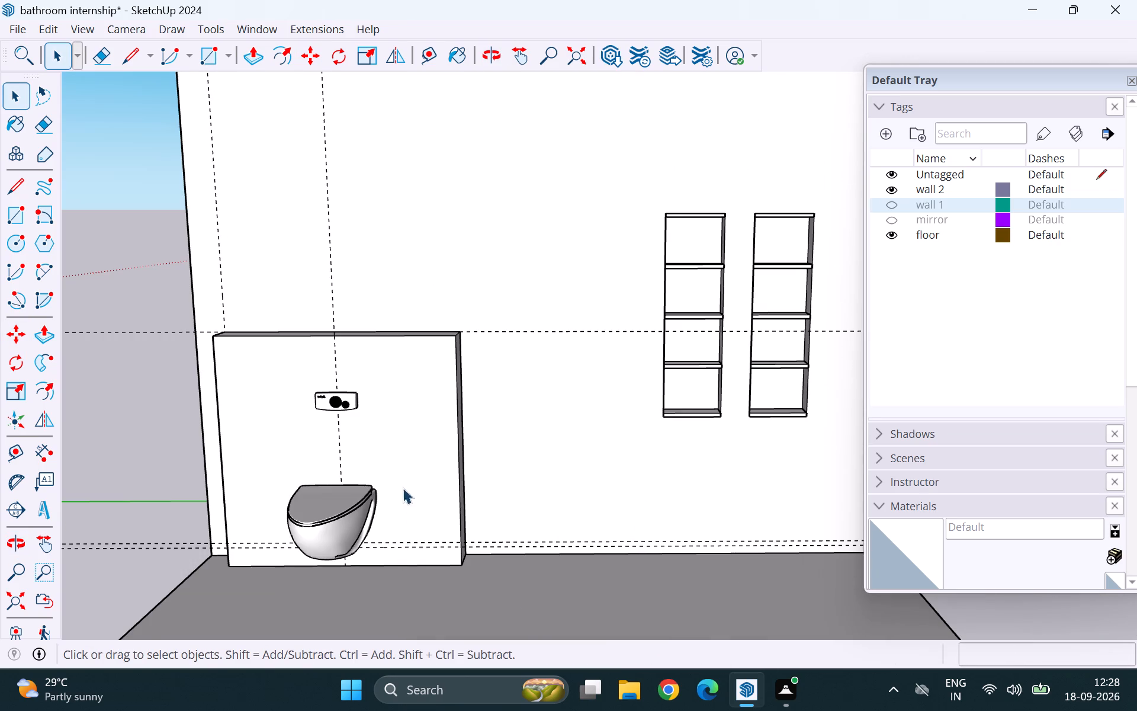
middle_click_drag(333, 505, 412, 469)
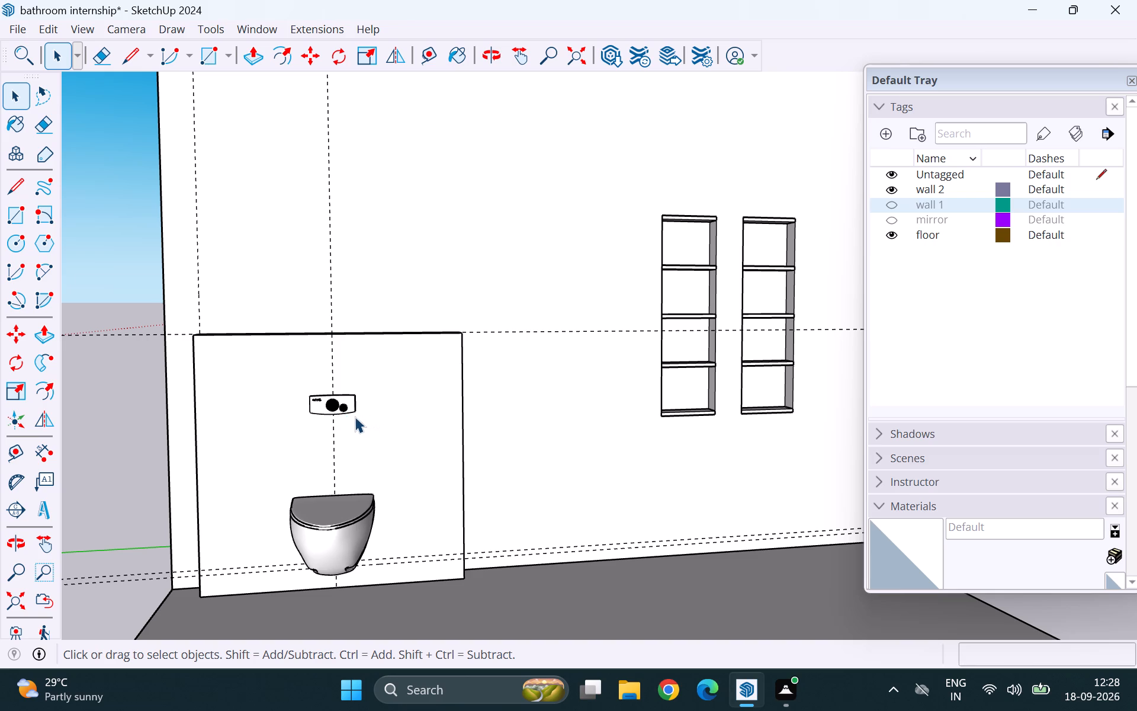
scroll(345, 446, "up", 5)
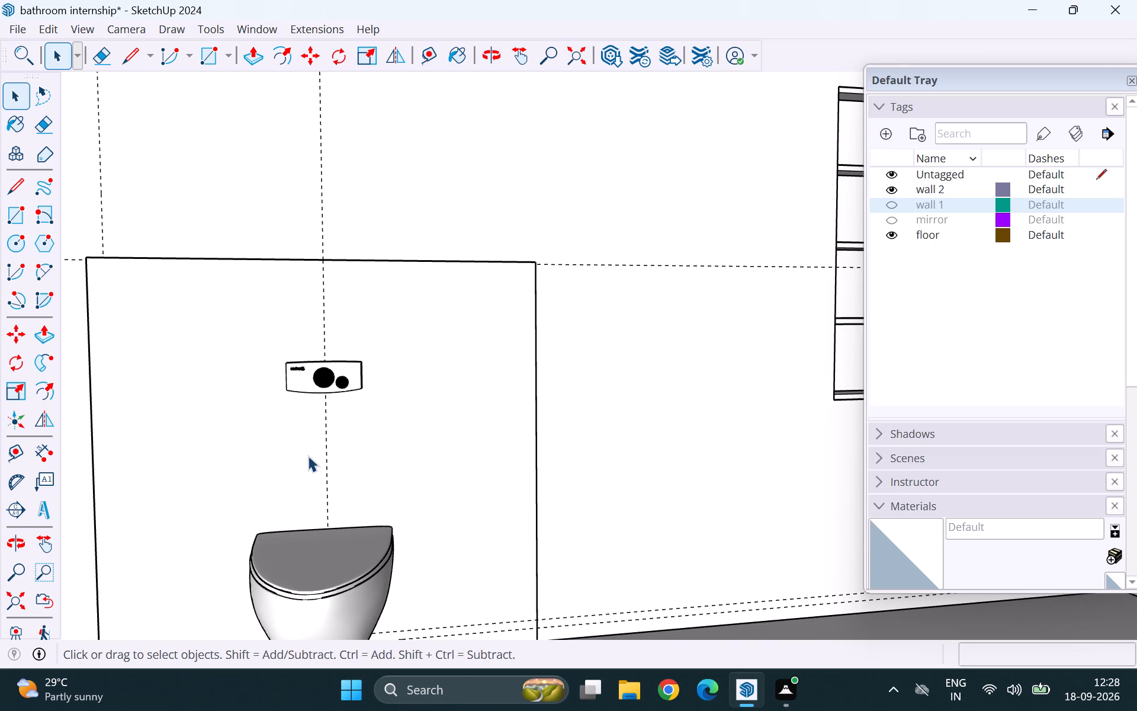
key("t")
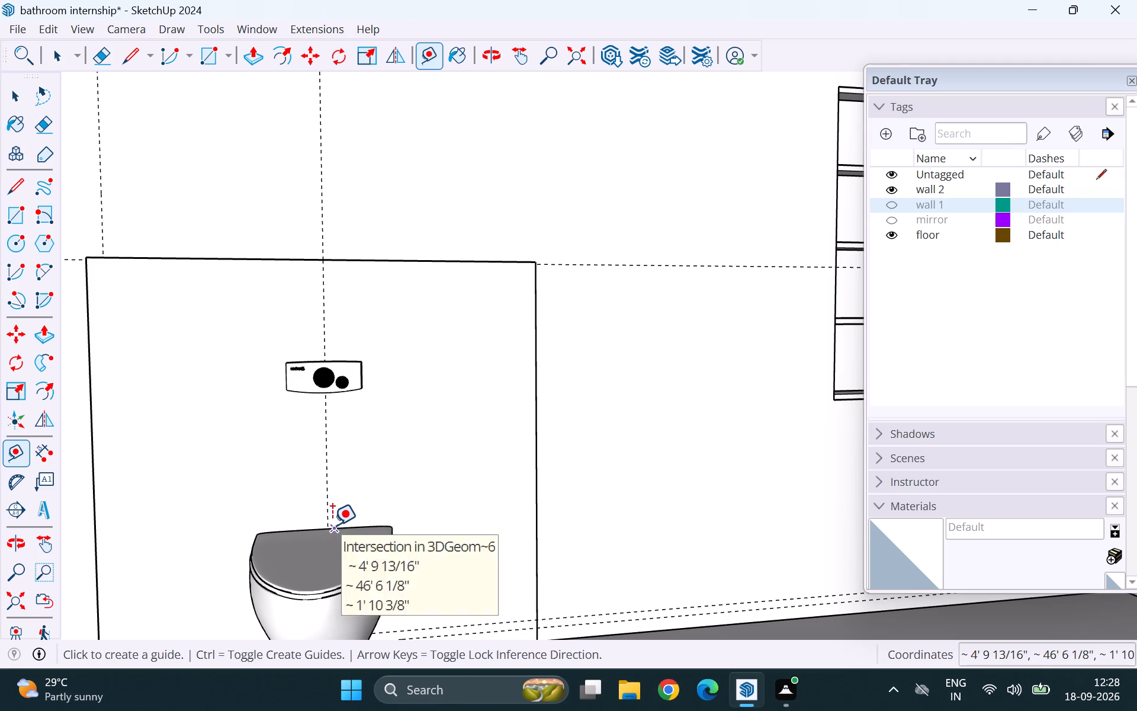
left_click(333, 524)
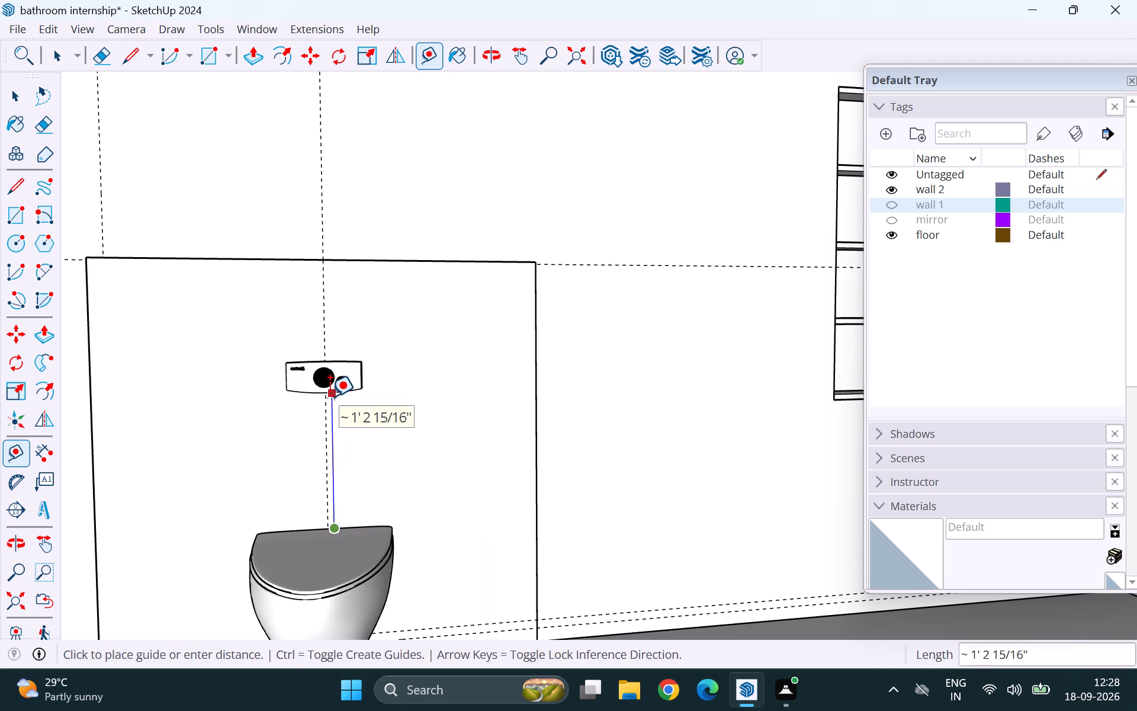
key("Escape")
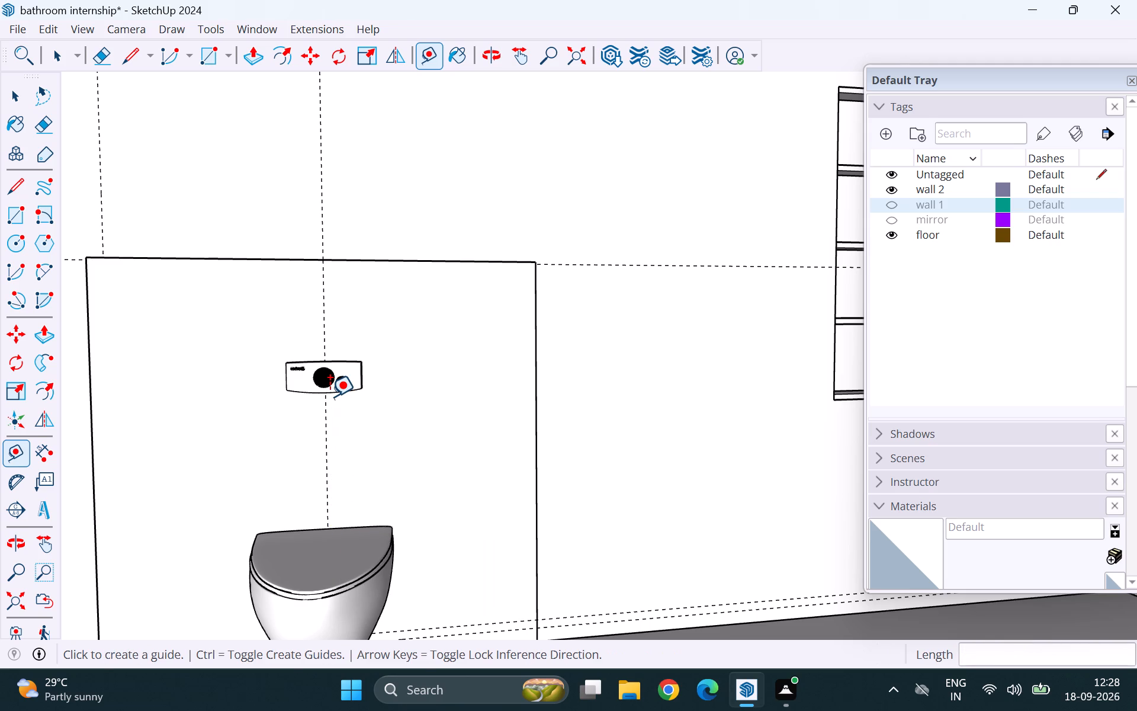
key("space")
scroll(300, 393, "down", 6)
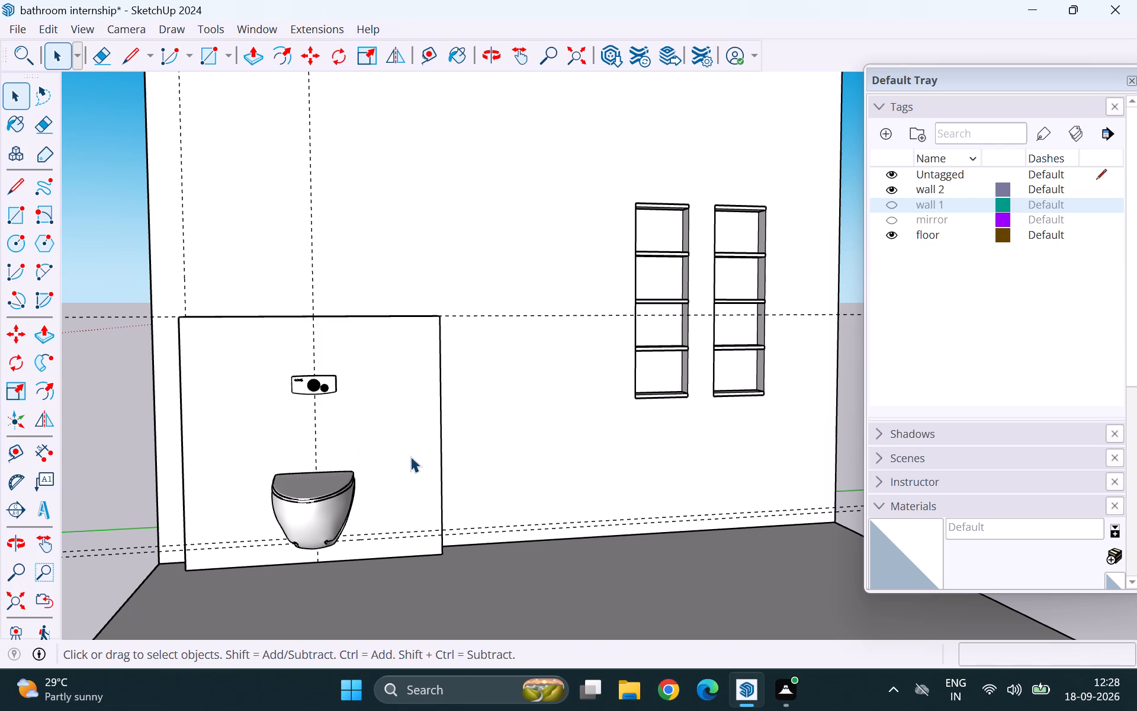
Examine the WC and flush plate arrangement against wall 2, its shelf niches and the remaining kit accessories.
middle_click_drag(410, 456, 327, 462)
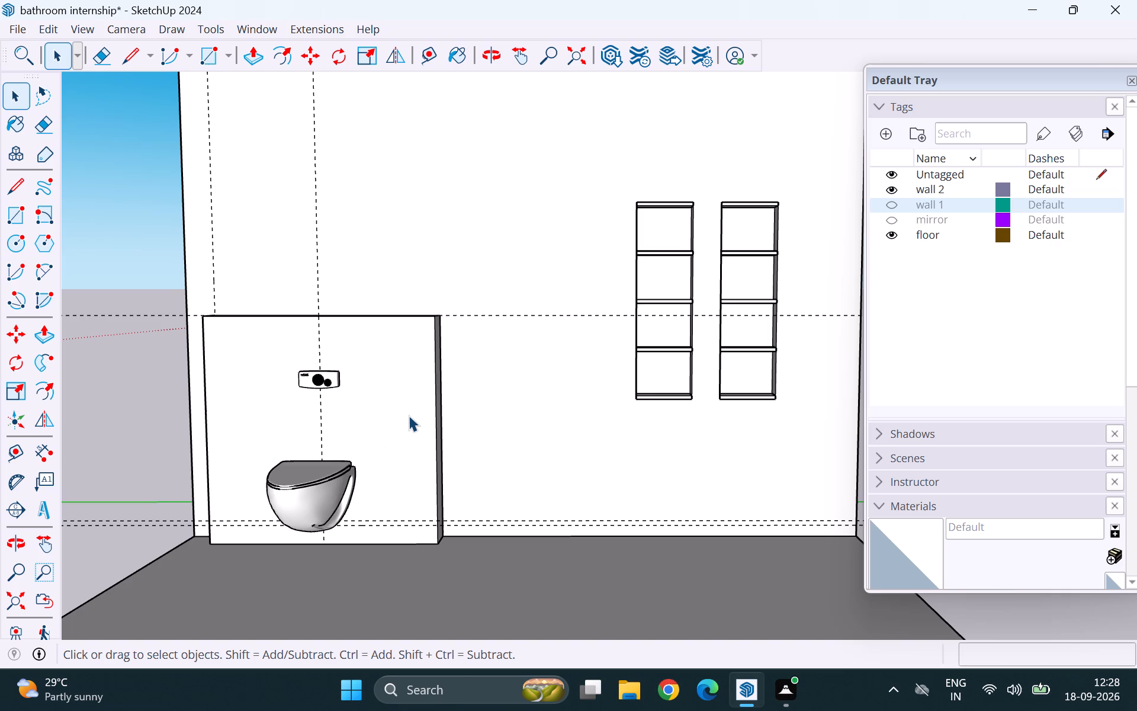
scroll(357, 552, "down", 6)
scroll(370, 481, "down", 5)
scroll(384, 404, "down", 5)
middle_click_drag(402, 480, 393, 483)
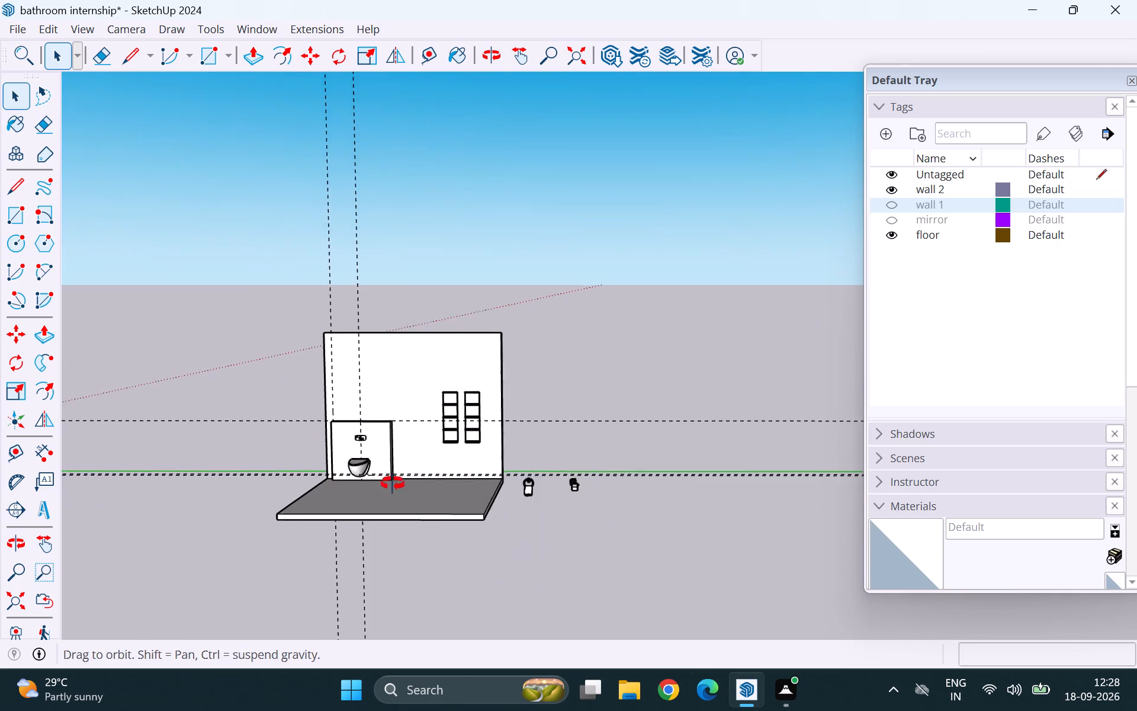
middle_click_drag(393, 483, 288, 479)
scroll(364, 440, "up", 10)
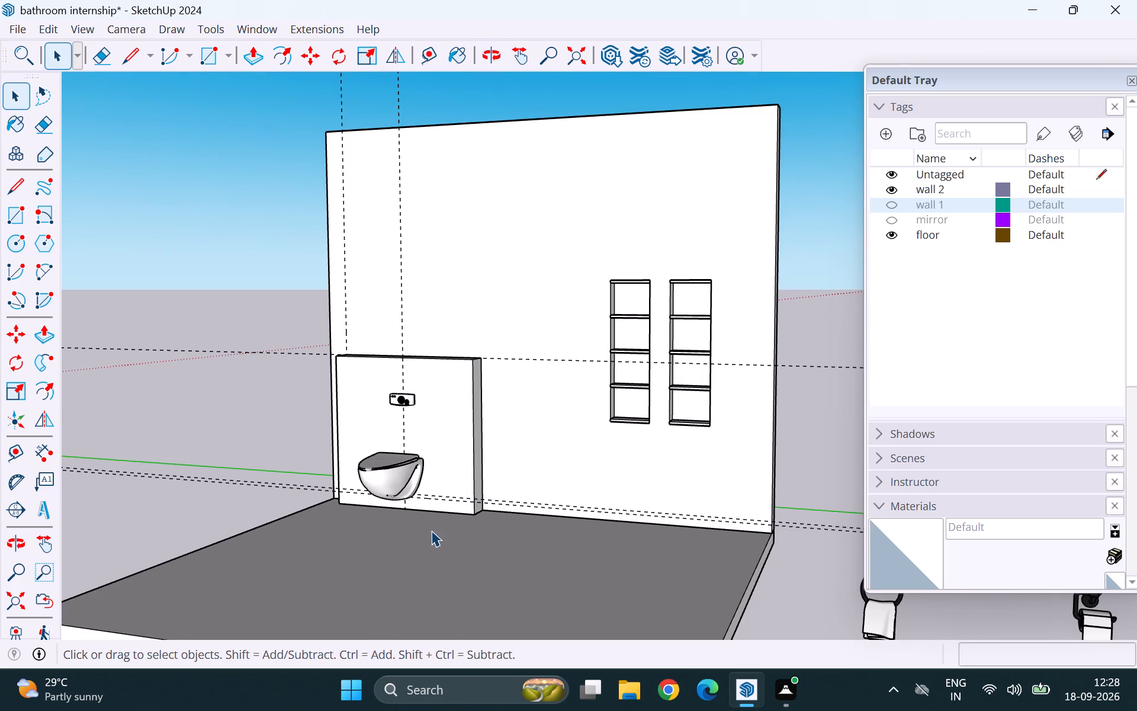
scroll(313, 472, "down", 4)
middle_click_drag(295, 505, 481, 511)
scroll(295, 505, "up", 1)
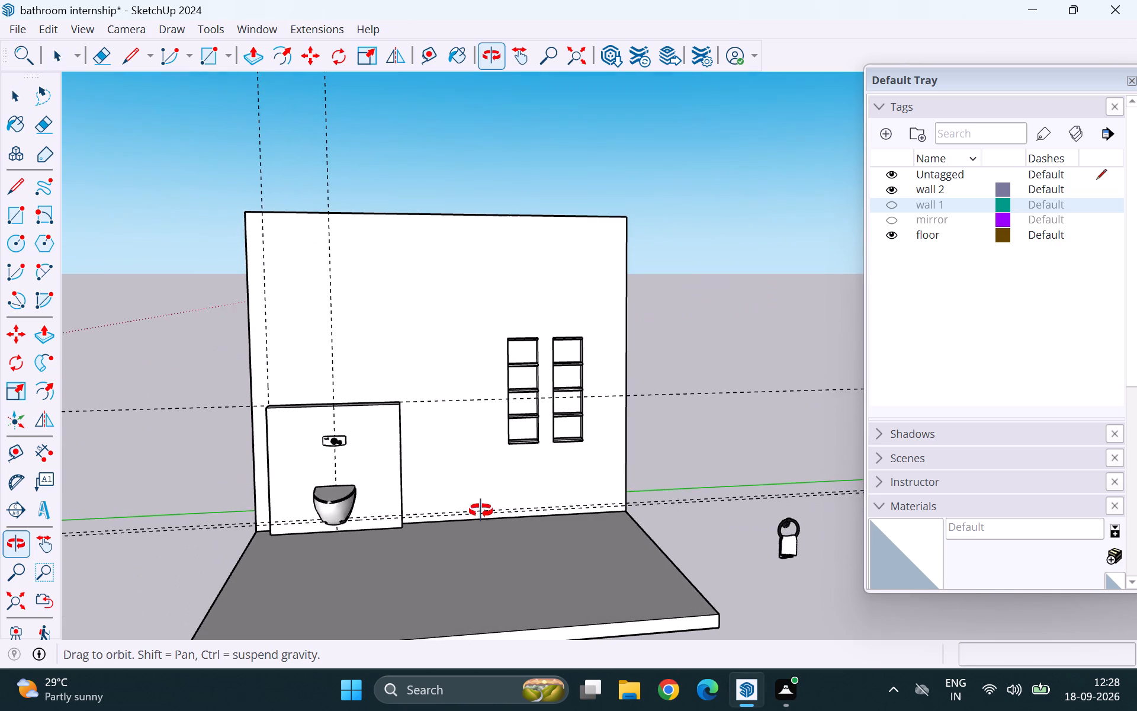
middle_click_drag(481, 511, 480, 509)
scroll(368, 433, "up", 11)
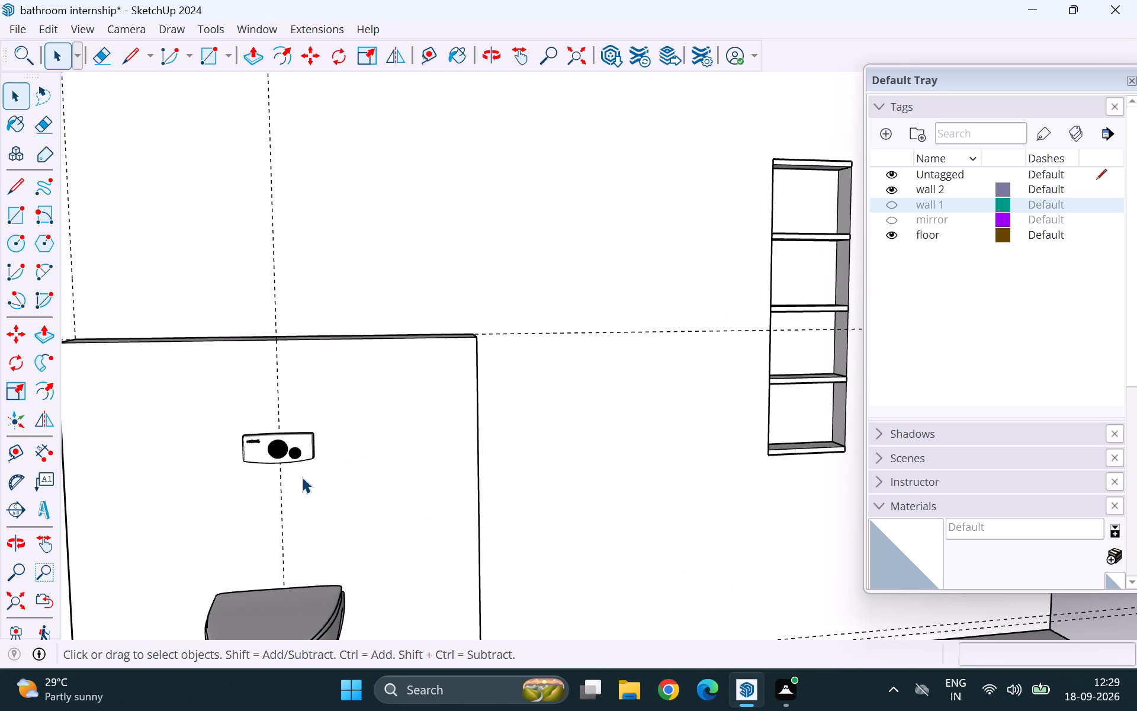
scroll(287, 457, "down", 6)
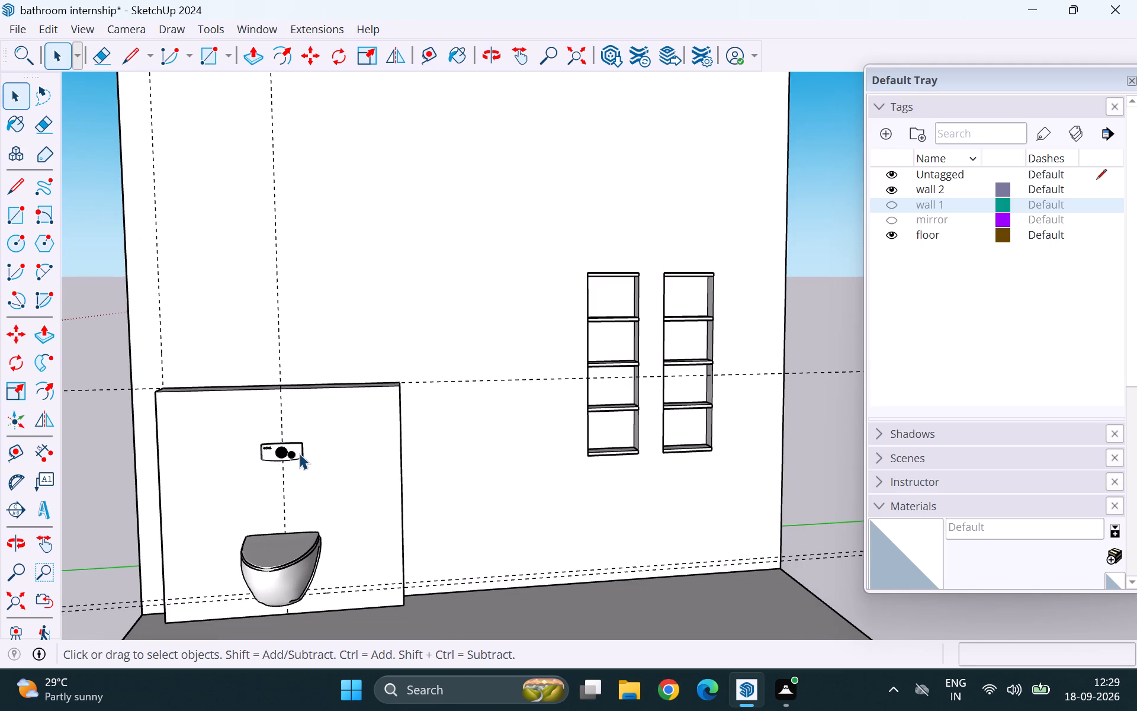
scroll(299, 453, "up", 4)
scroll(244, 437, "down", 5)
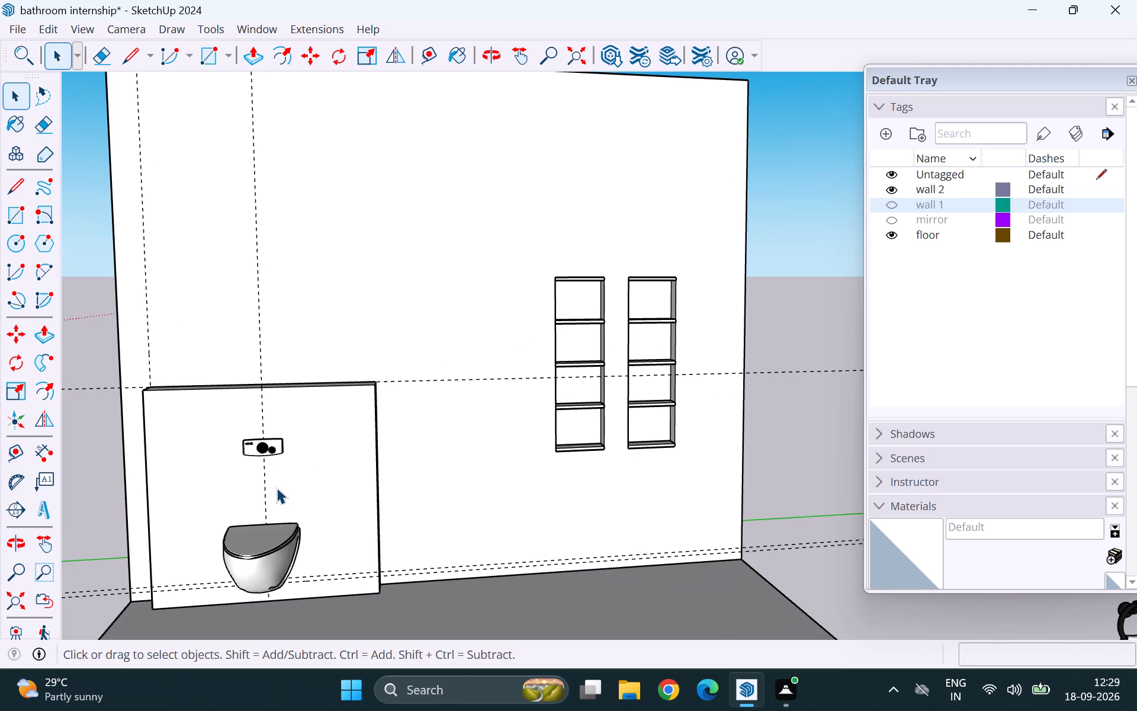
scroll(277, 487, "up", 6)
scroll(173, 429, "down", 6)
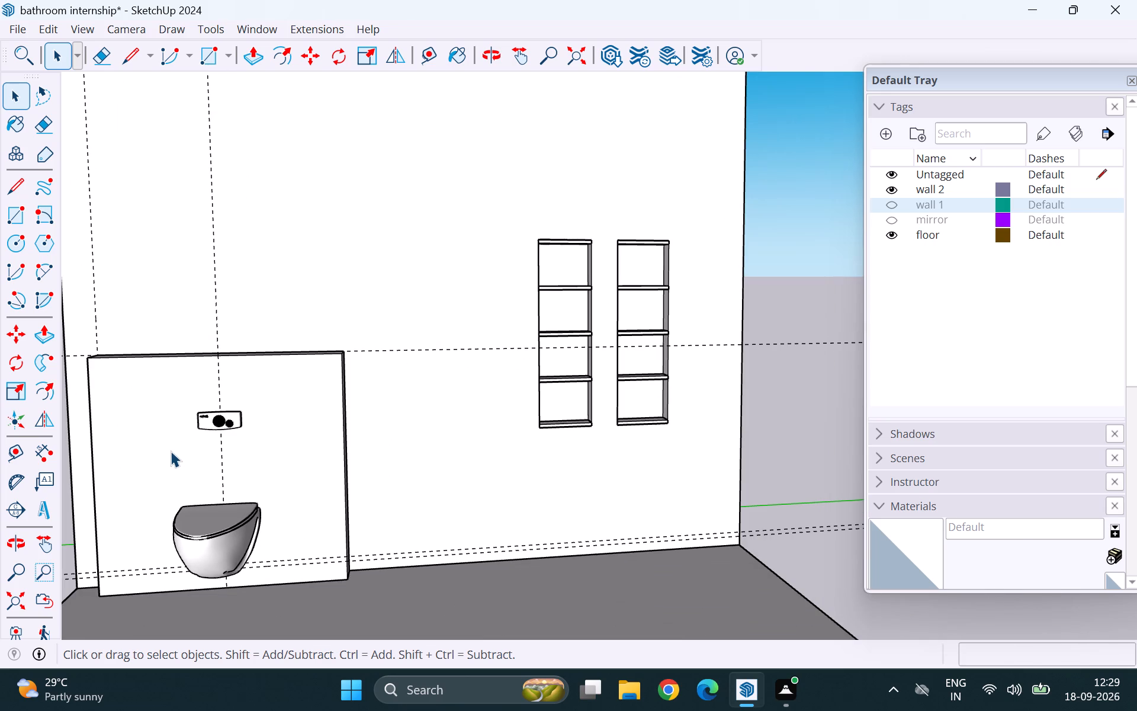
scroll(166, 369, "down", 5)
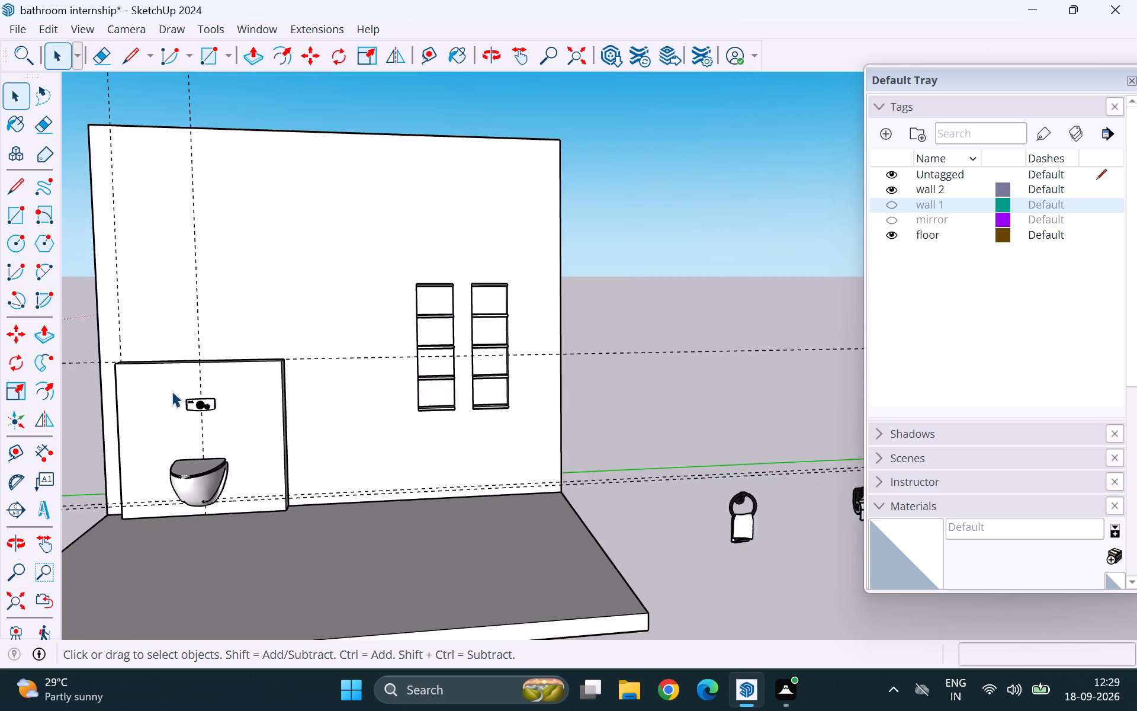
Move the toilet paper holder from beside the room onto wall 2's boxed-out panel, beside the WC and below the flush plate.
scroll(182, 377, "down", 5)
scroll(718, 466, "up", 19)
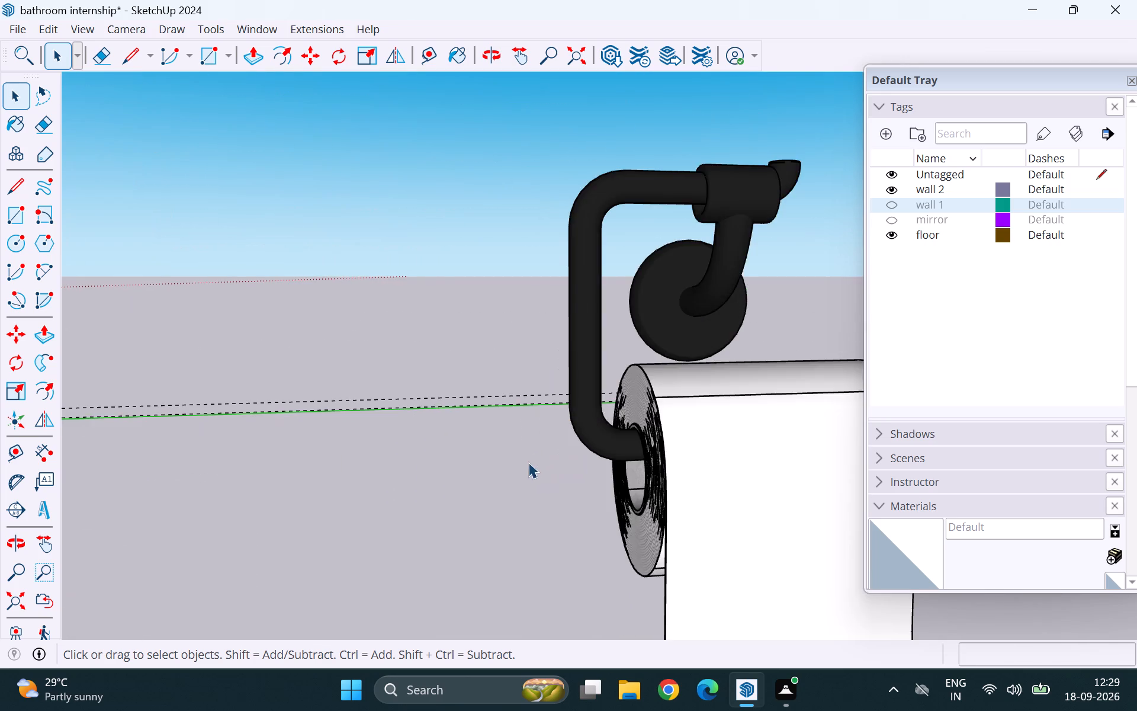
scroll(427, 468, "down", 5)
left_click(508, 465)
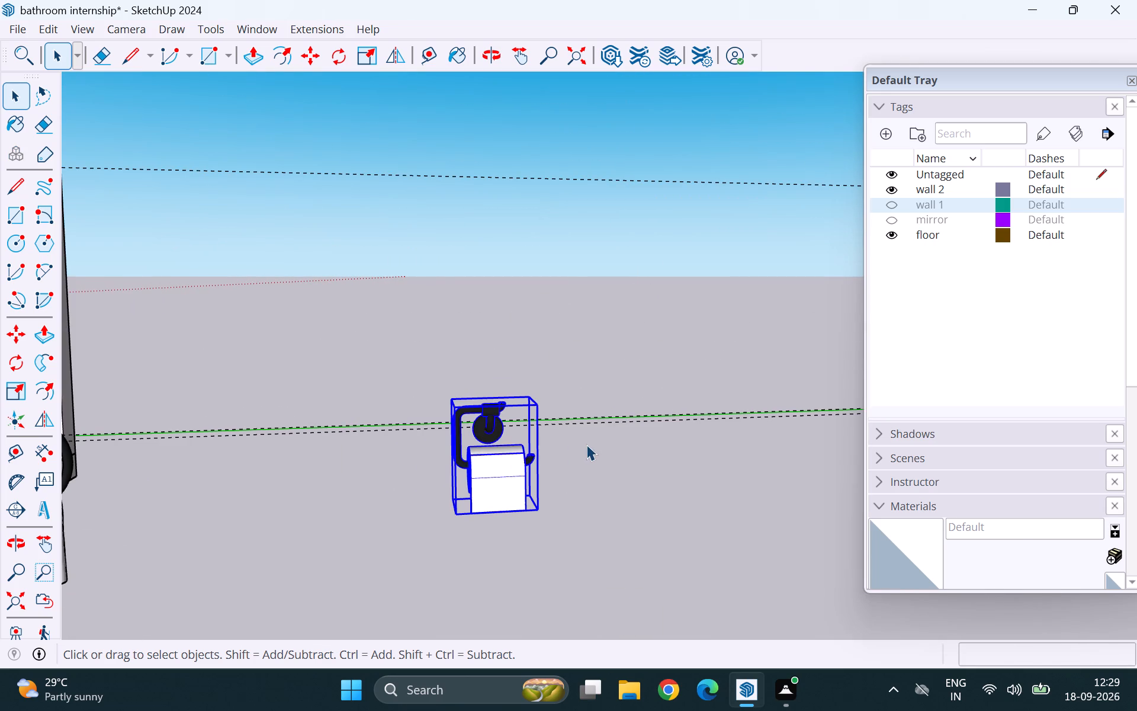
middle_click_drag(433, 508, 647, 565)
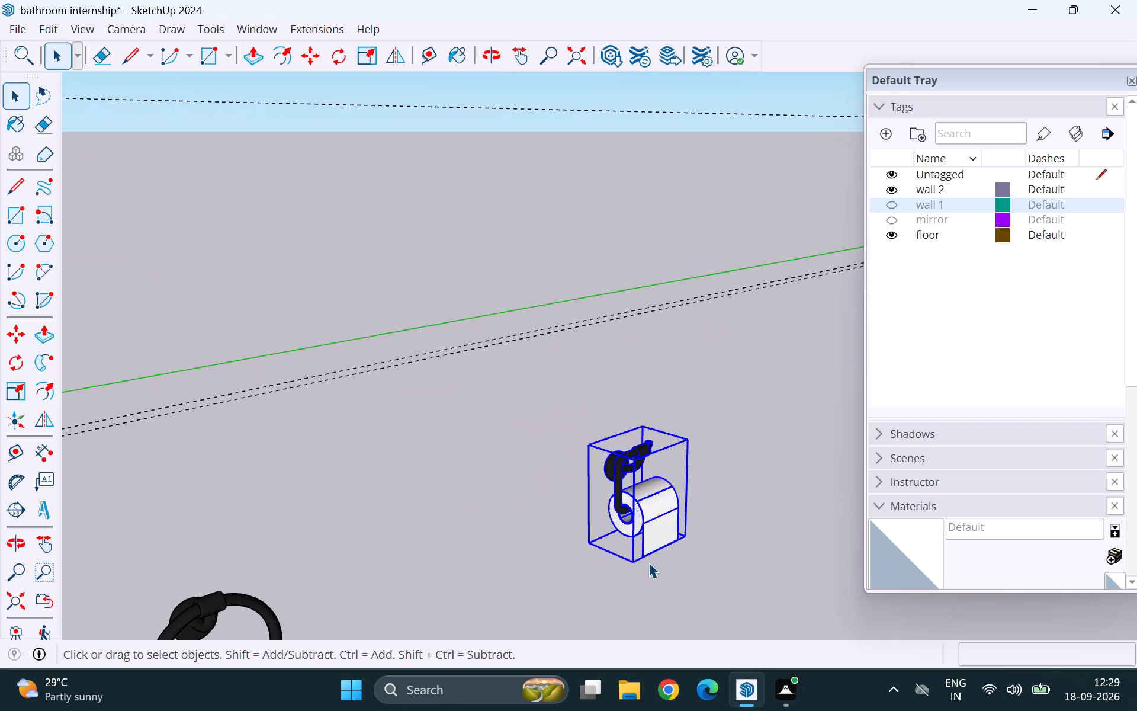
key("m")
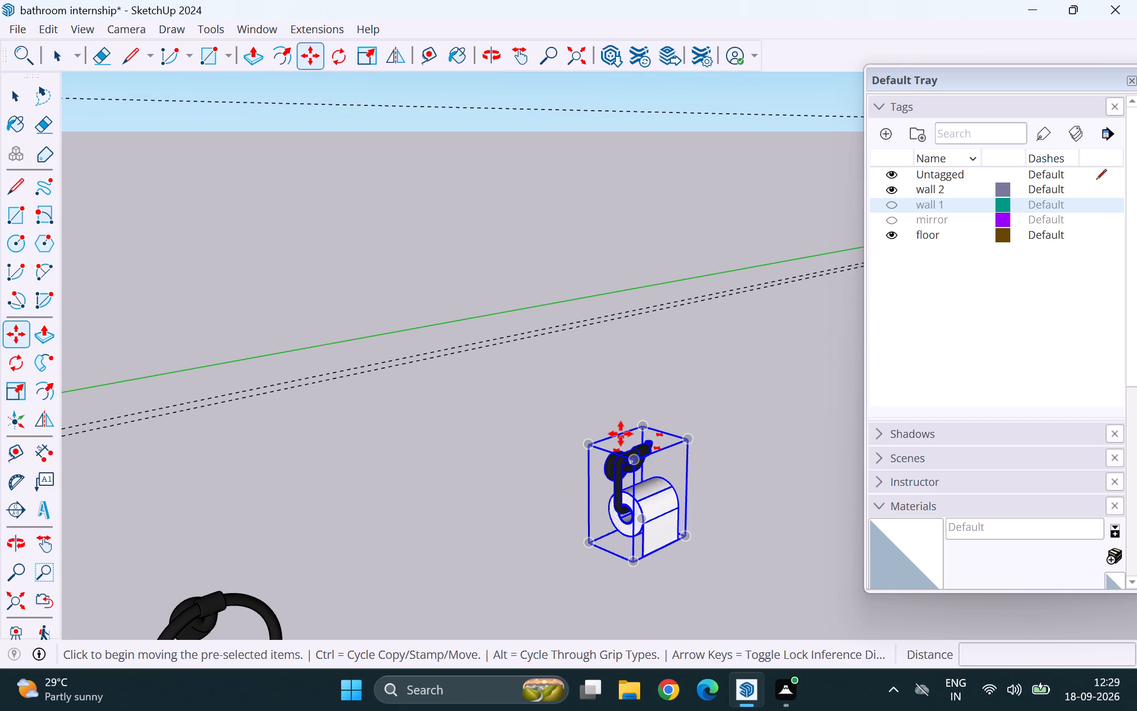
left_click(589, 442)
scroll(648, 392, "down", 11)
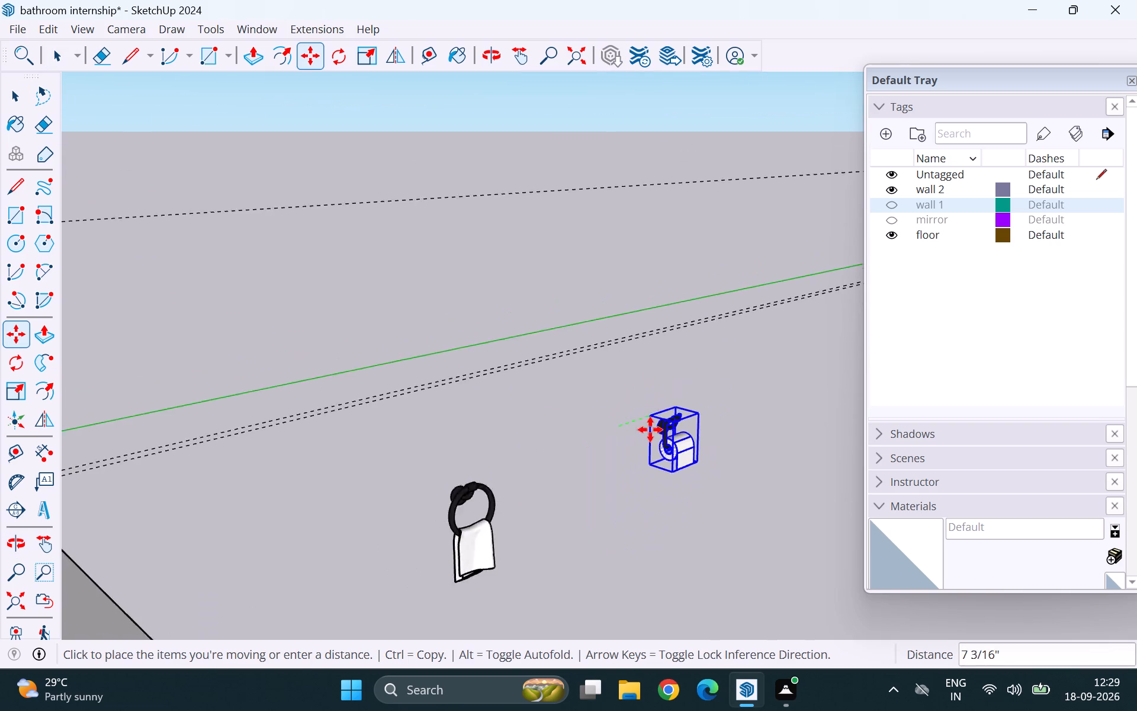
scroll(650, 430, "down", 16)
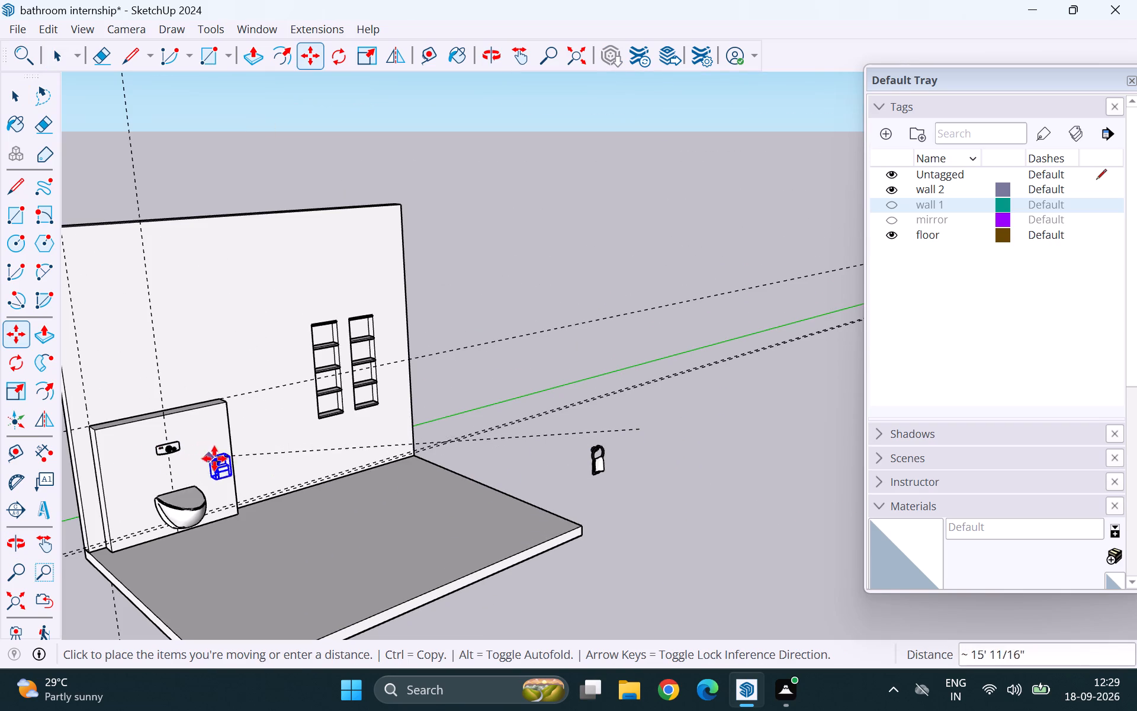
scroll(233, 465, "up", 5)
middle_click_drag(237, 493, 88, 448)
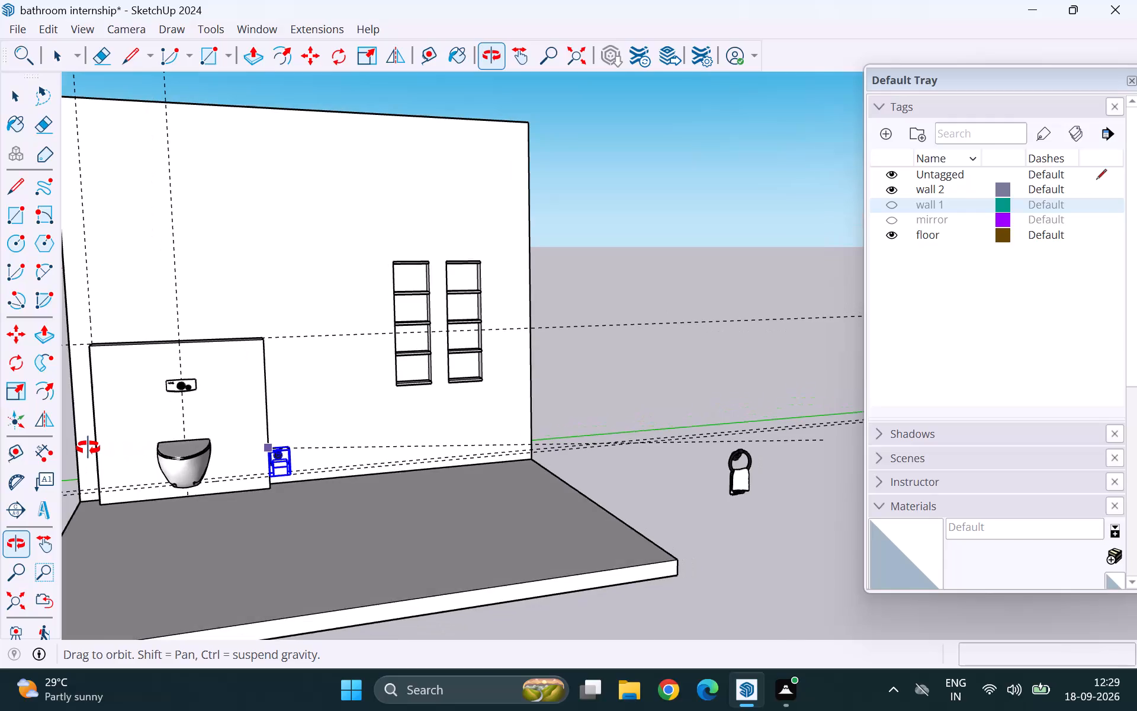
middle_click_drag(88, 448, 88, 447)
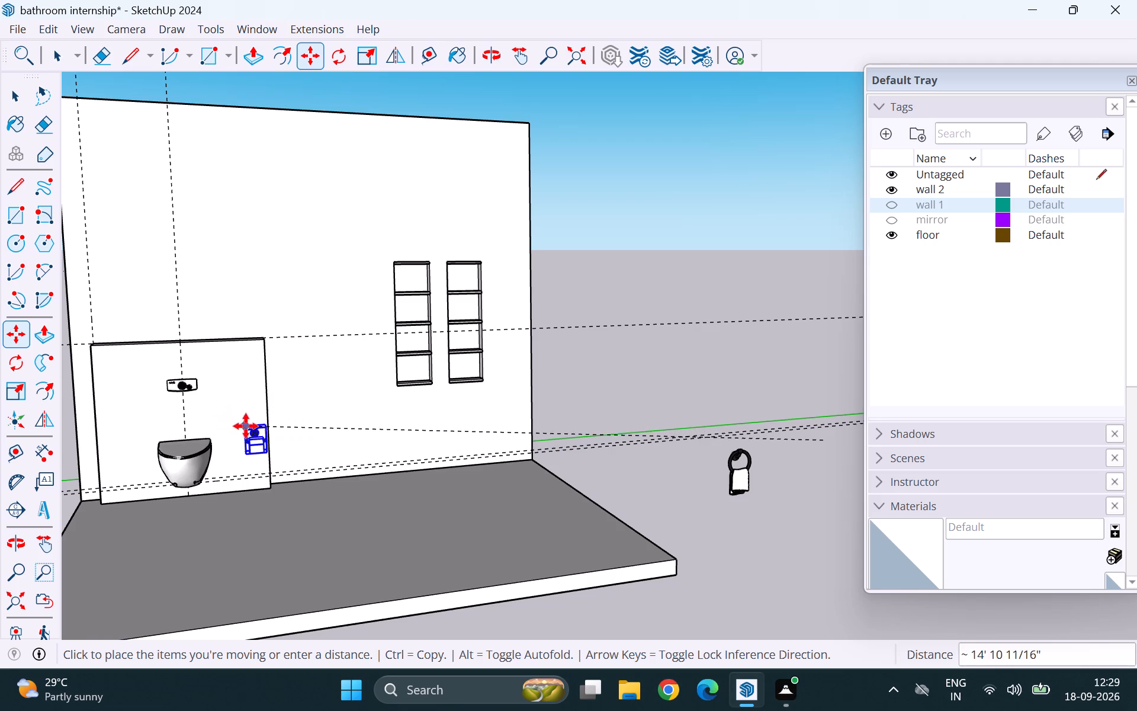
left_click(225, 399)
Adjust the toilet paper holder's position by its rear upper corner so it sits against the boxed-out panel's face, and clear the selection.
middle_click_drag(316, 398, 63, 482)
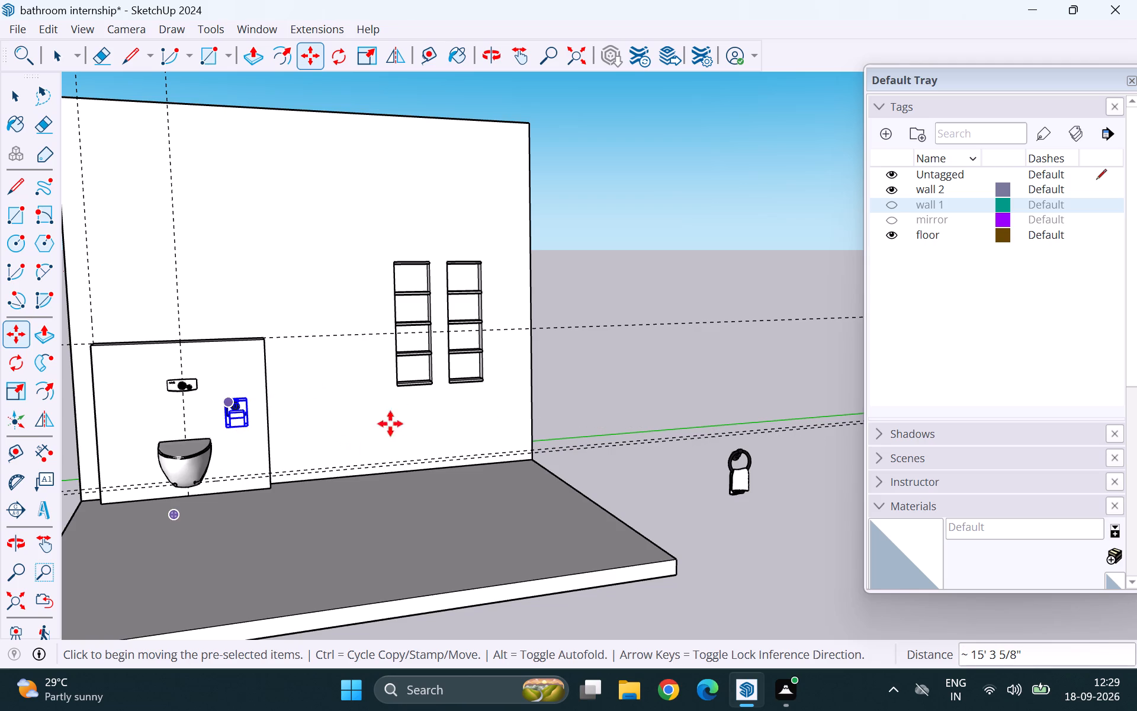
scroll(355, 442, "down", 2)
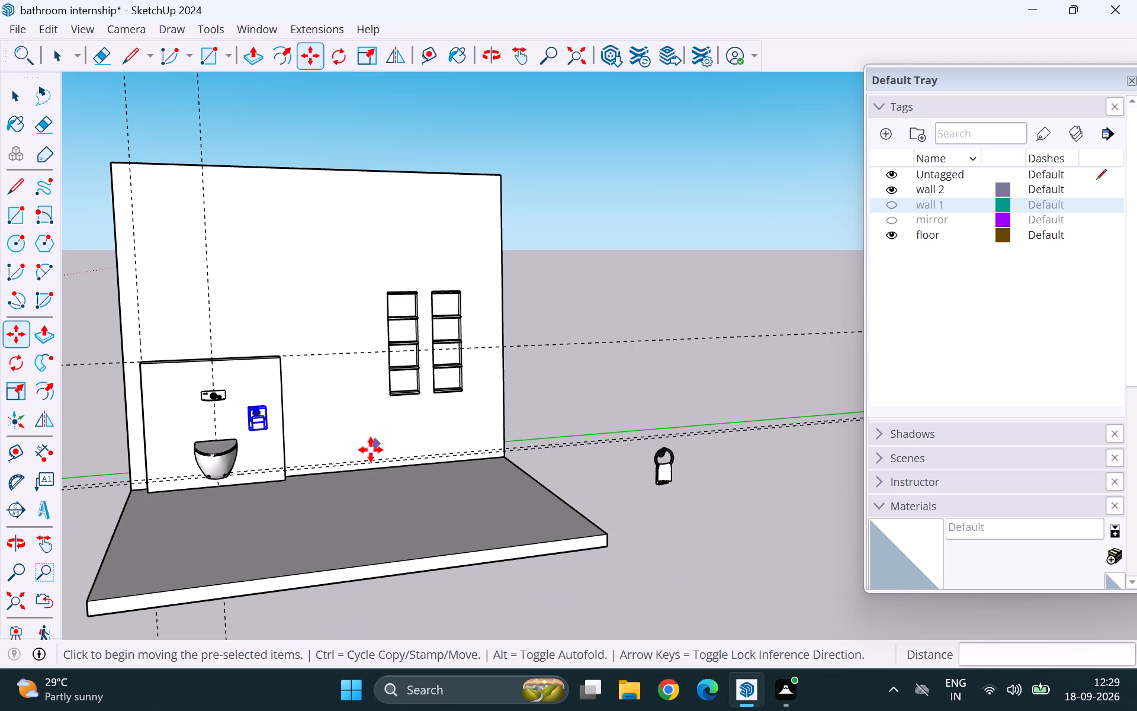
middle_click_drag(362, 415, 18, 483)
middle_click_drag(528, 430, 384, 424)
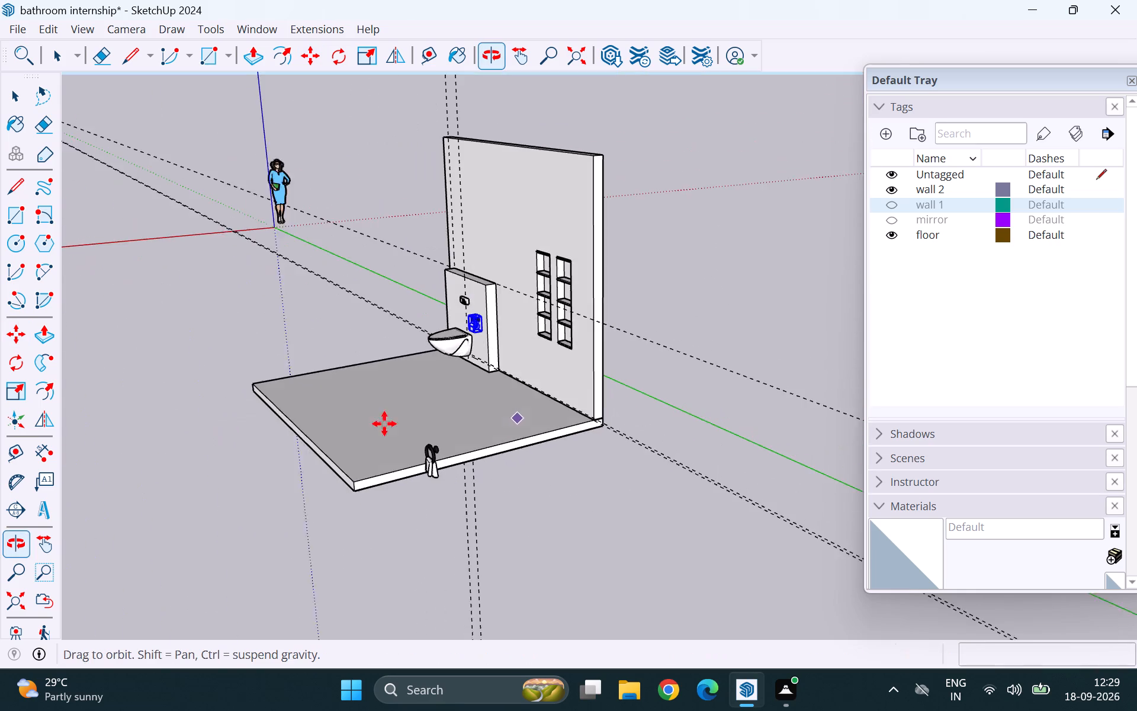
middle_click_drag(384, 424, 382, 426)
scroll(503, 306, "up", 5)
scroll(480, 325, "up", 17)
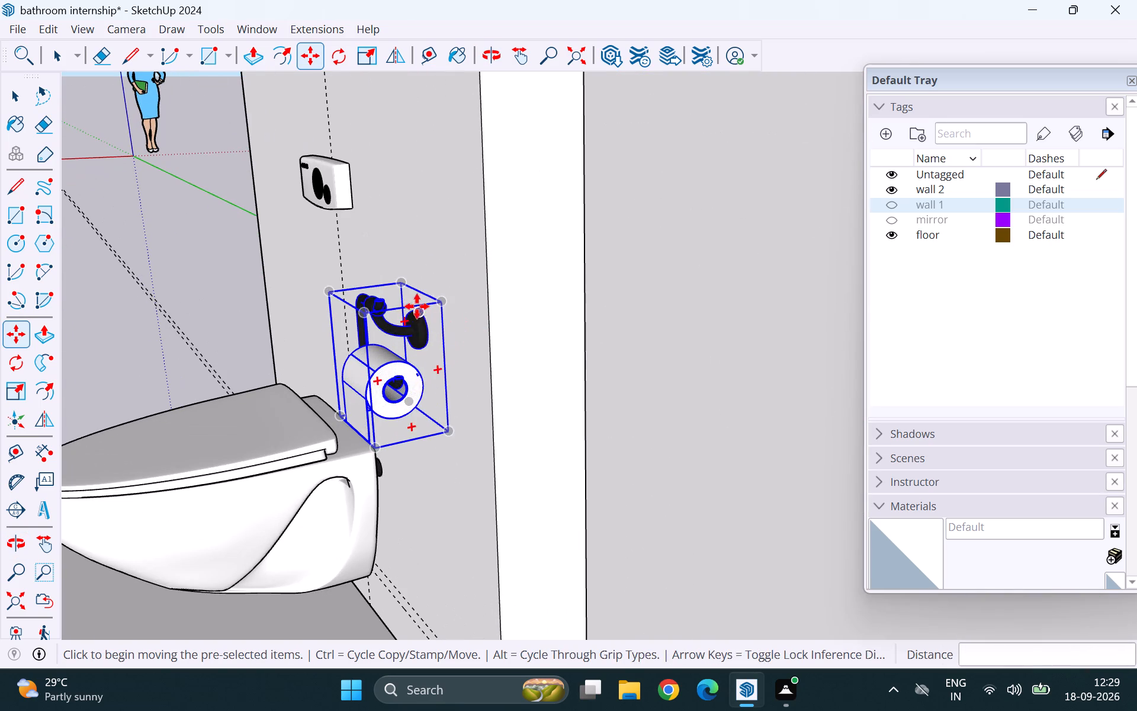
left_click(438, 299)
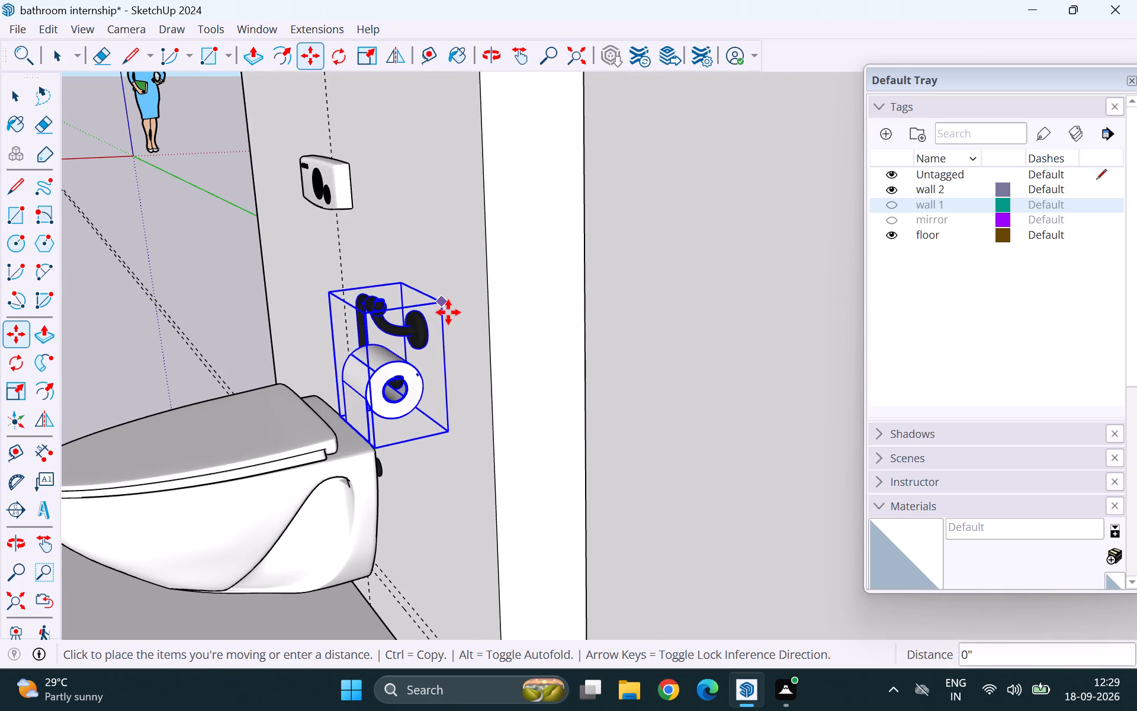
left_click(448, 312)
scroll(461, 335, "down", 10)
middle_click_drag(372, 450, 490, 460)
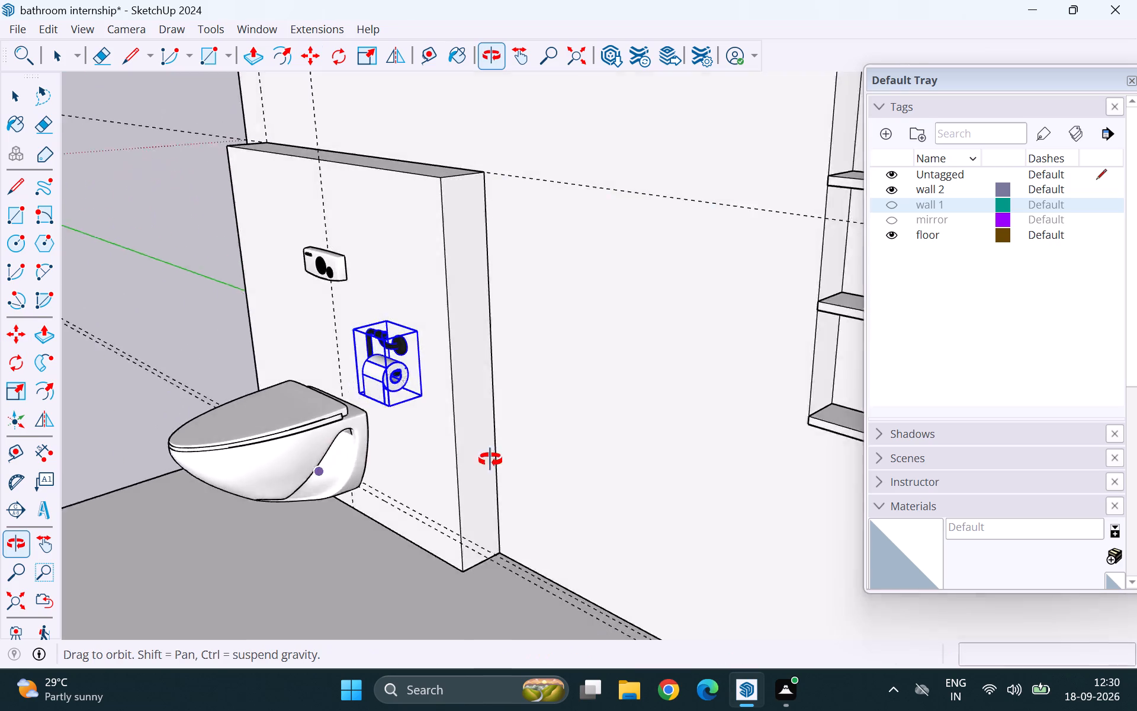
middle_click_drag(490, 460, 682, 450)
scroll(445, 302, "down", 5)
middle_click_drag(300, 426, 436, 418)
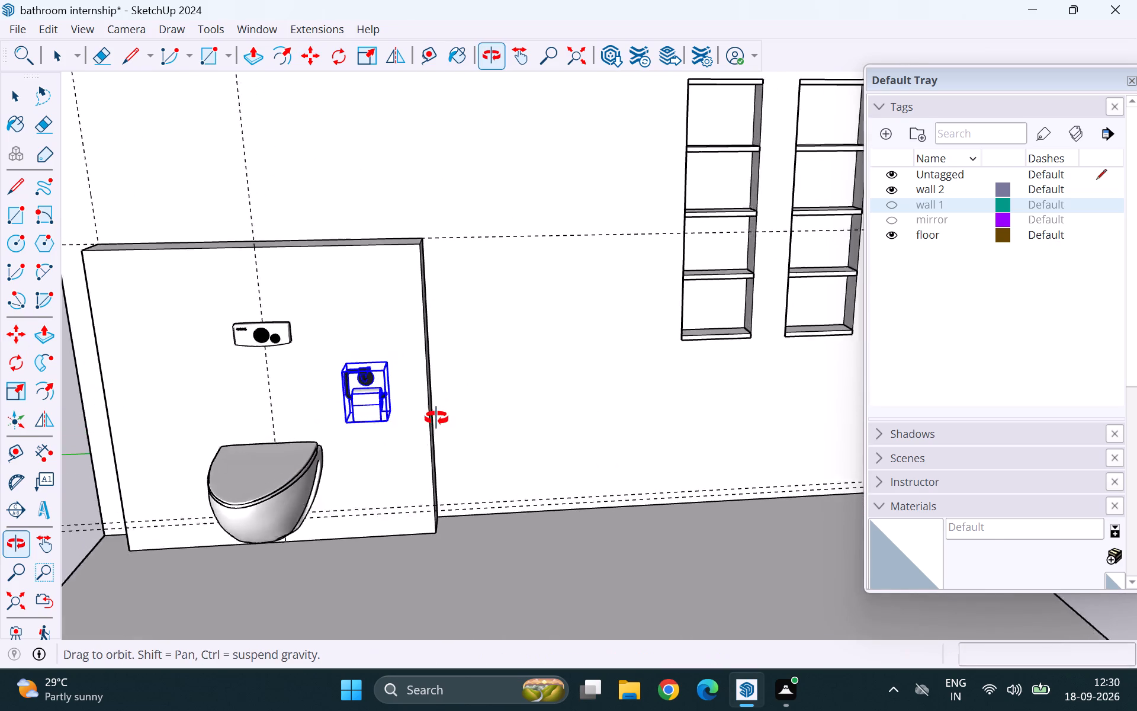
middle_click_drag(436, 418, 438, 418)
scroll(426, 361, "down", 4)
middle_click_drag(429, 475, 419, 418)
middle_click(419, 418)
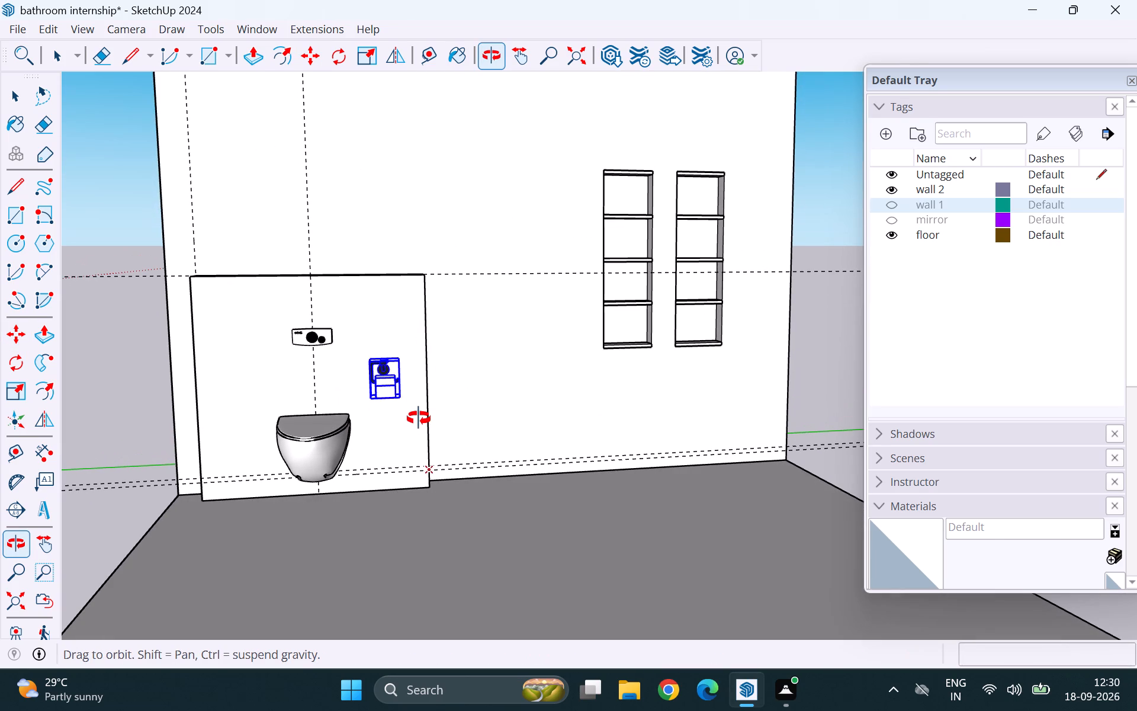
key("space")
left_click(134, 379)
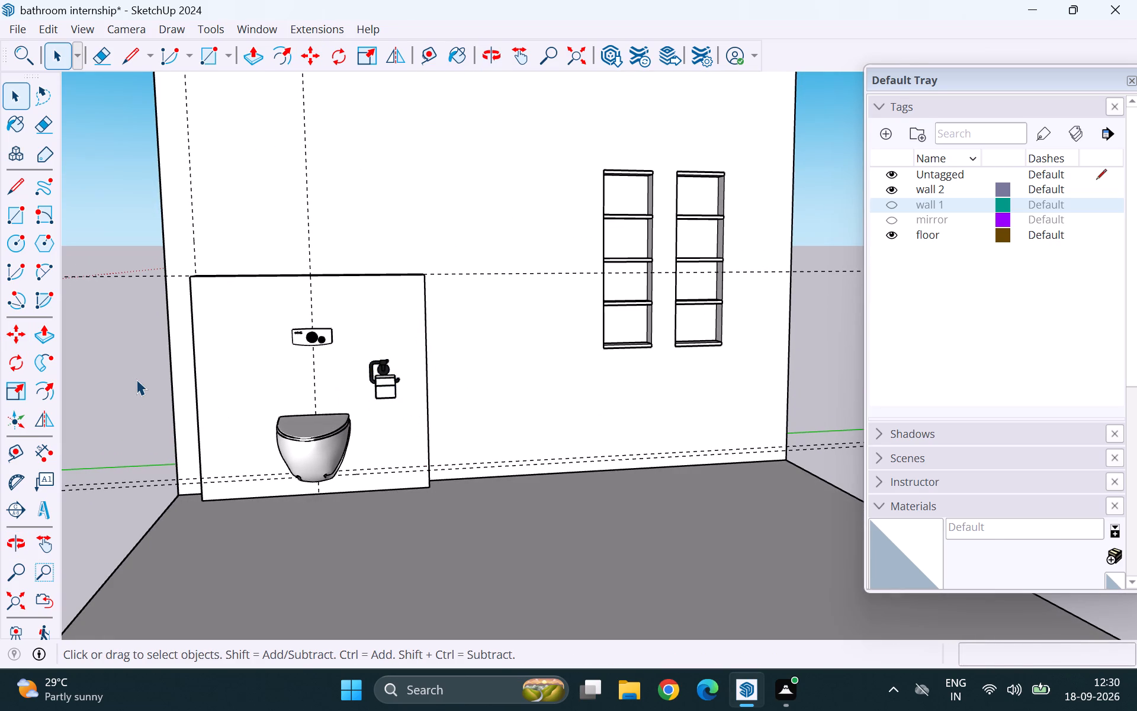
Examine the layout of the WC, flush plate and paper holder against wall 2, its shelf niches and the remaining towel ring.
scroll(307, 370, "down", 4)
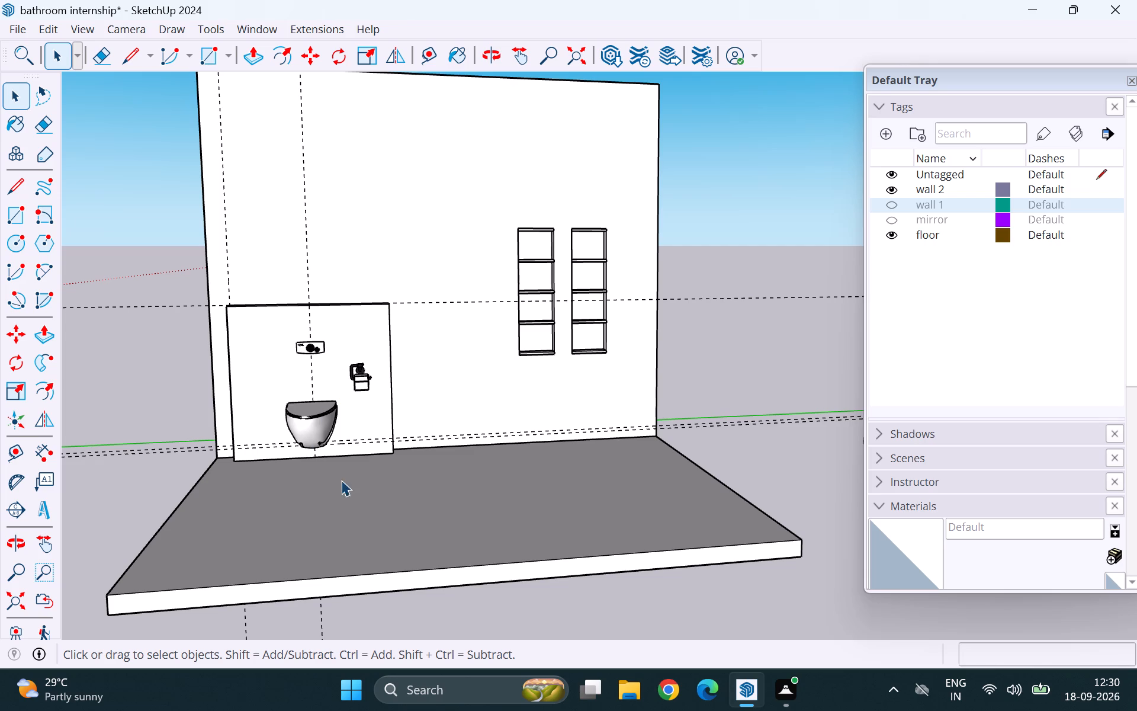
scroll(271, 351, "down", 5)
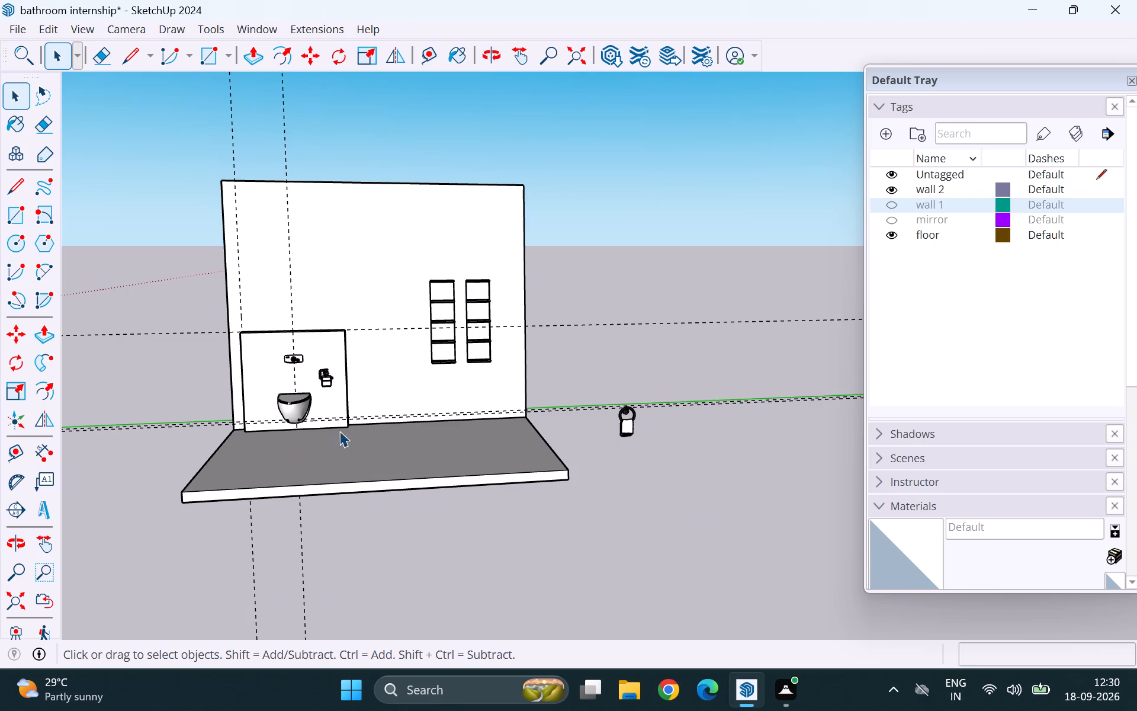
middle_click_drag(352, 347, 323, 437)
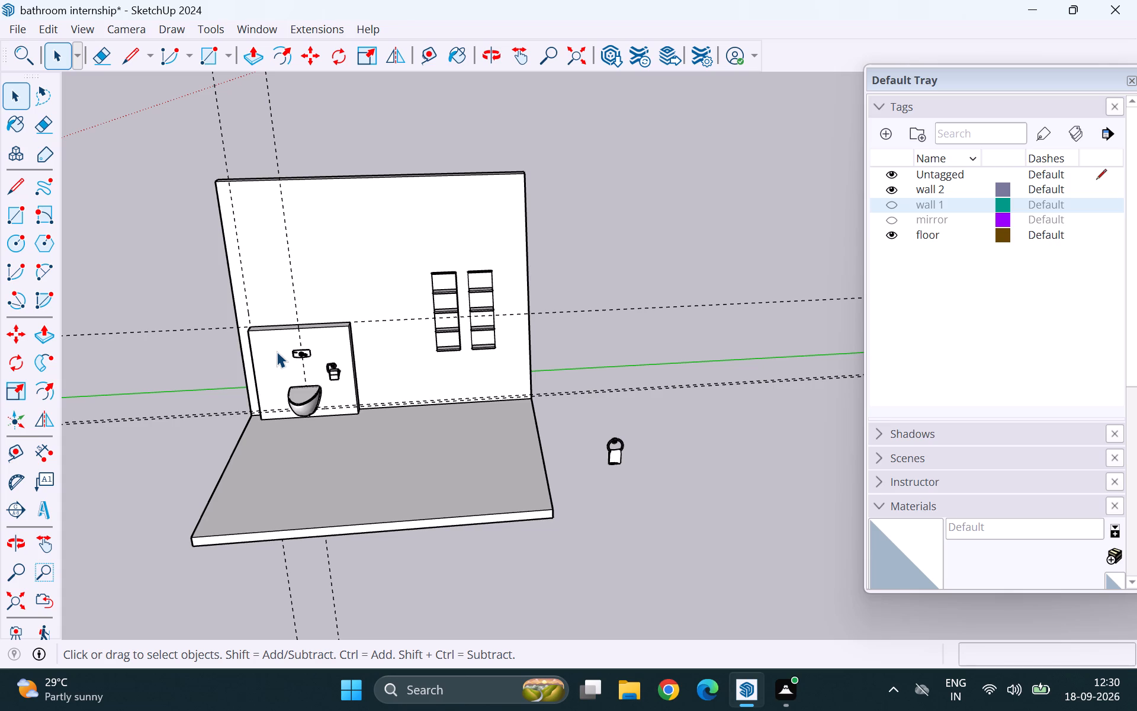
scroll(257, 356, "down", 4)
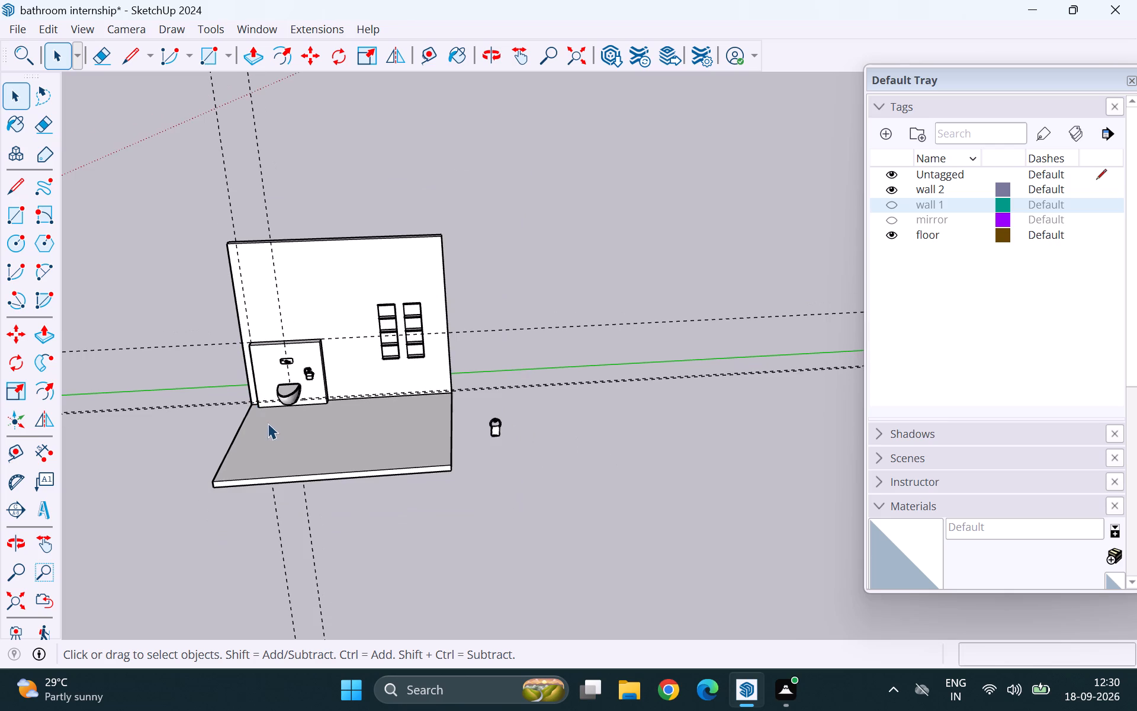
middle_click_drag(268, 424, 288, 350)
scroll(292, 377, "up", 13)
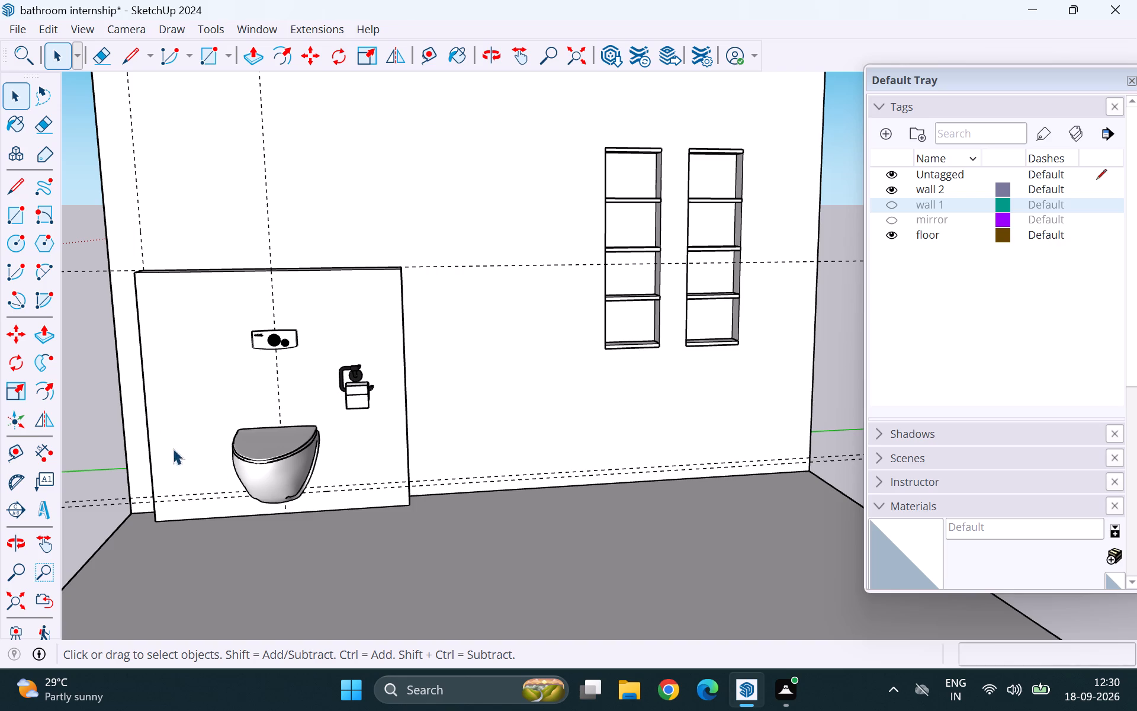
scroll(140, 400, "down", 6)
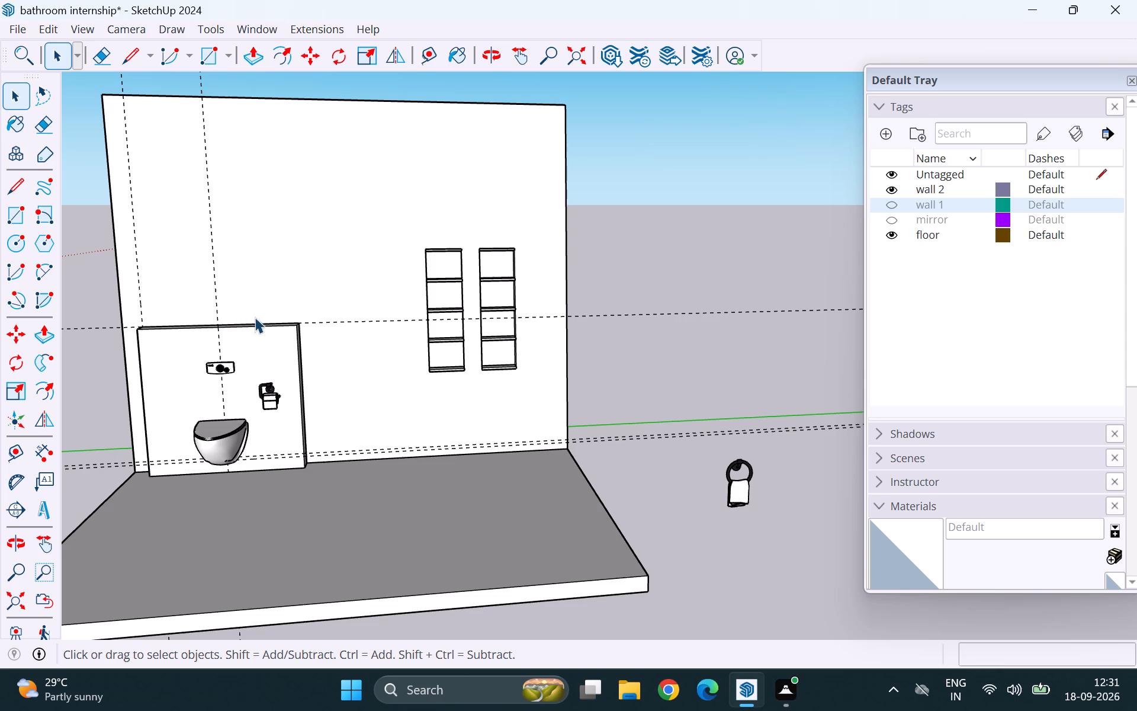
scroll(217, 396, "up", 5)
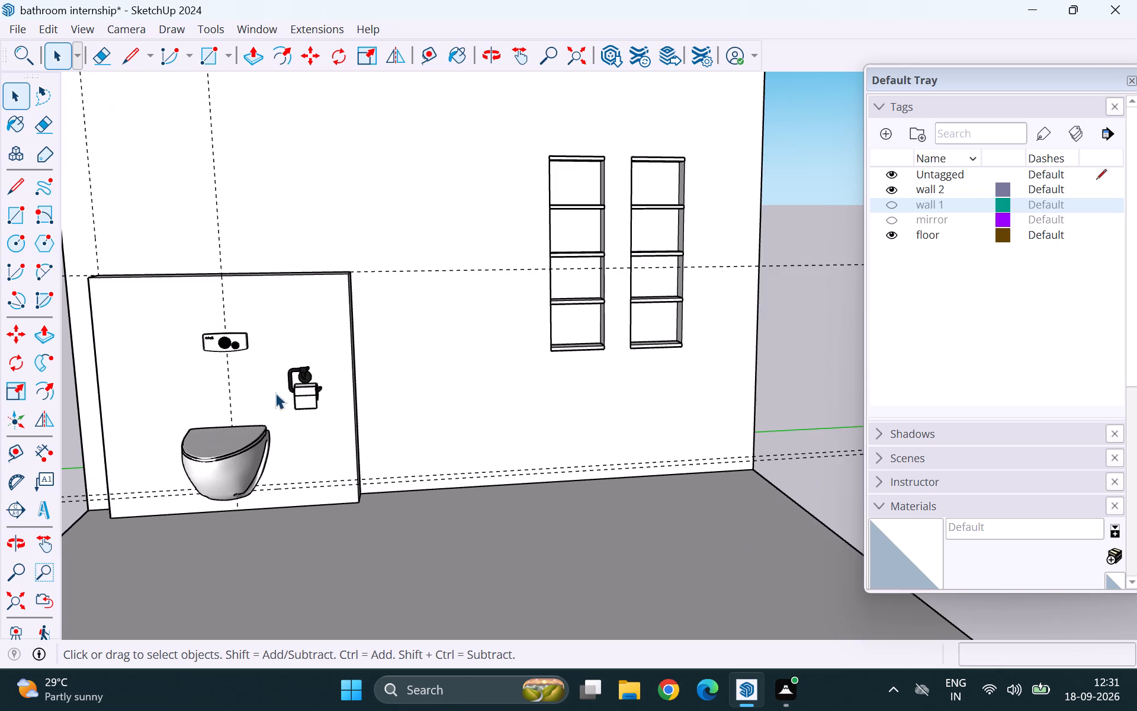
scroll(265, 374, "up", 7)
scroll(203, 355, "down", 18)
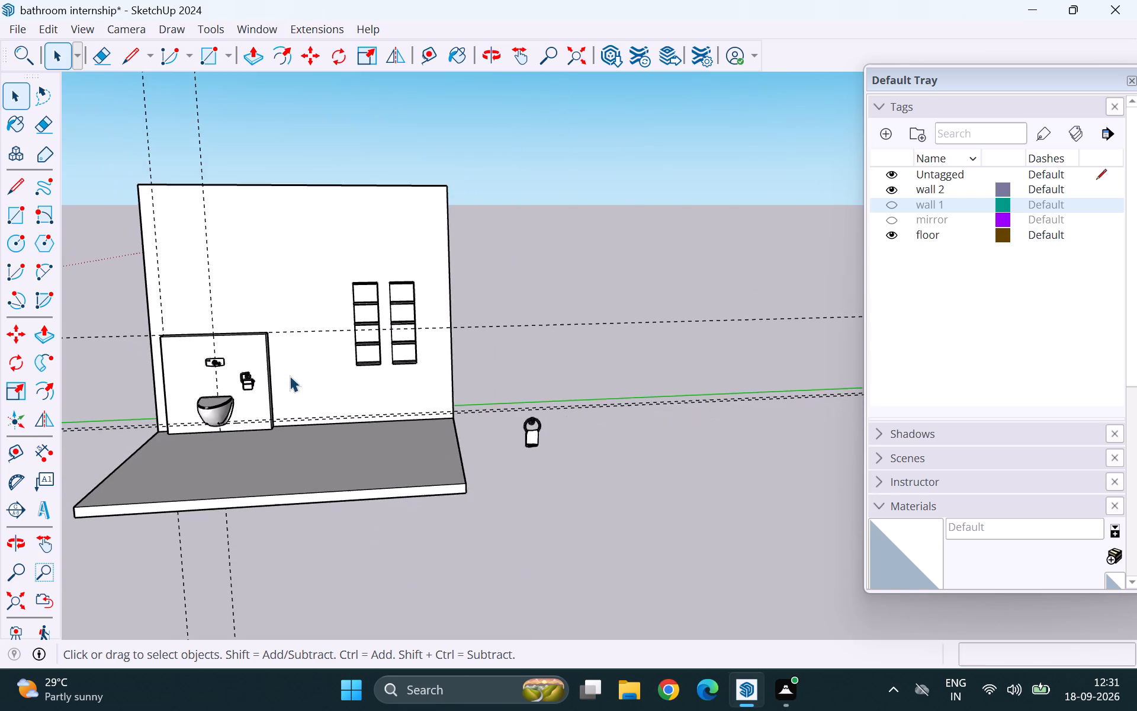
scroll(290, 376, "up", 1)
middle_click_drag(290, 376, 111, 440)
scroll(348, 337, "up", 13)
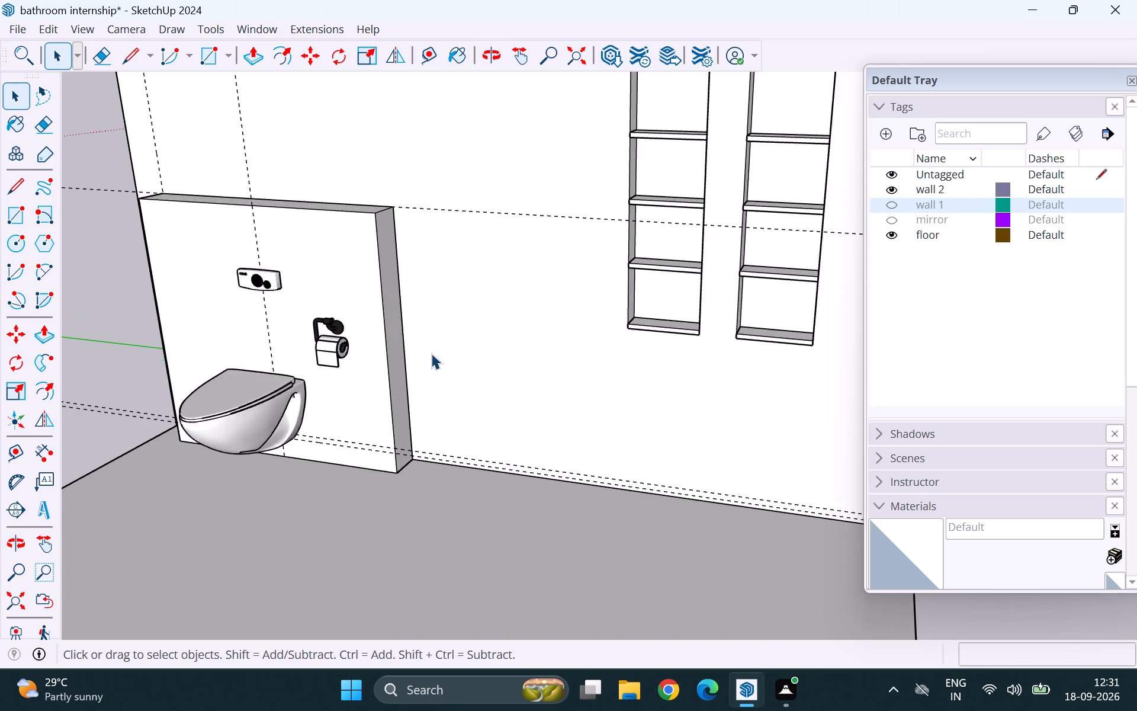
scroll(406, 336, "up", 6)
middle_click_drag(441, 370, 409, 336)
scroll(373, 287, "down", 14)
middle_click_drag(203, 351, 392, 351)
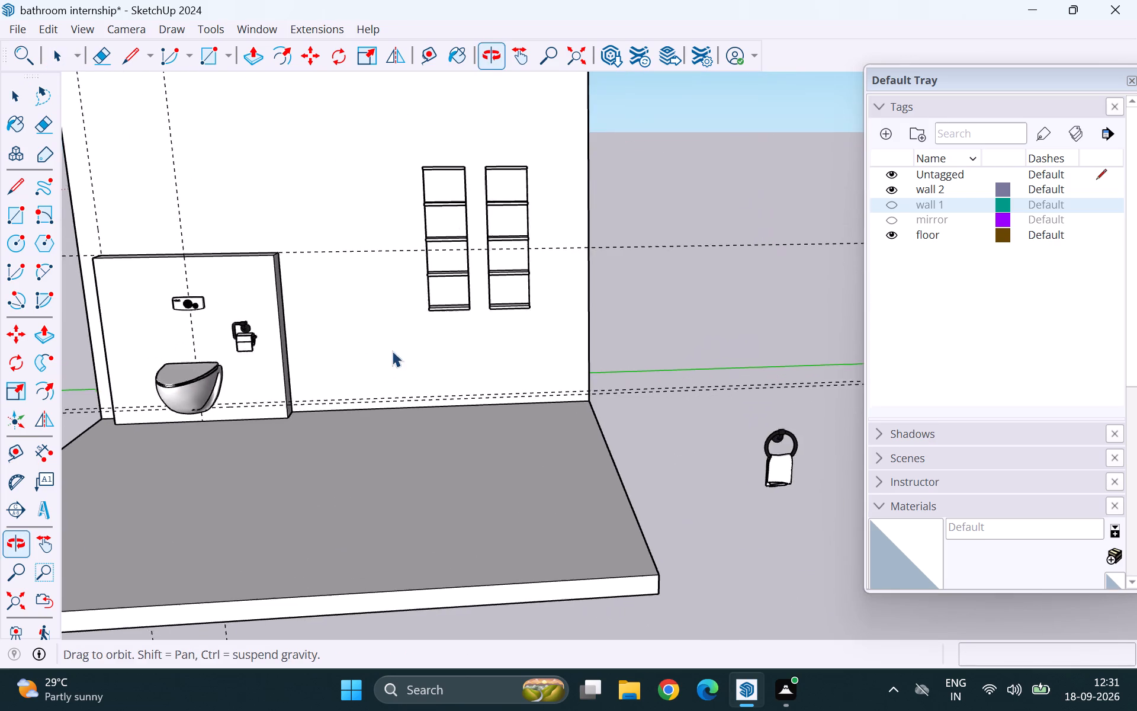
middle_click_drag(392, 351, 391, 351)
scroll(478, 404, "down", 6)
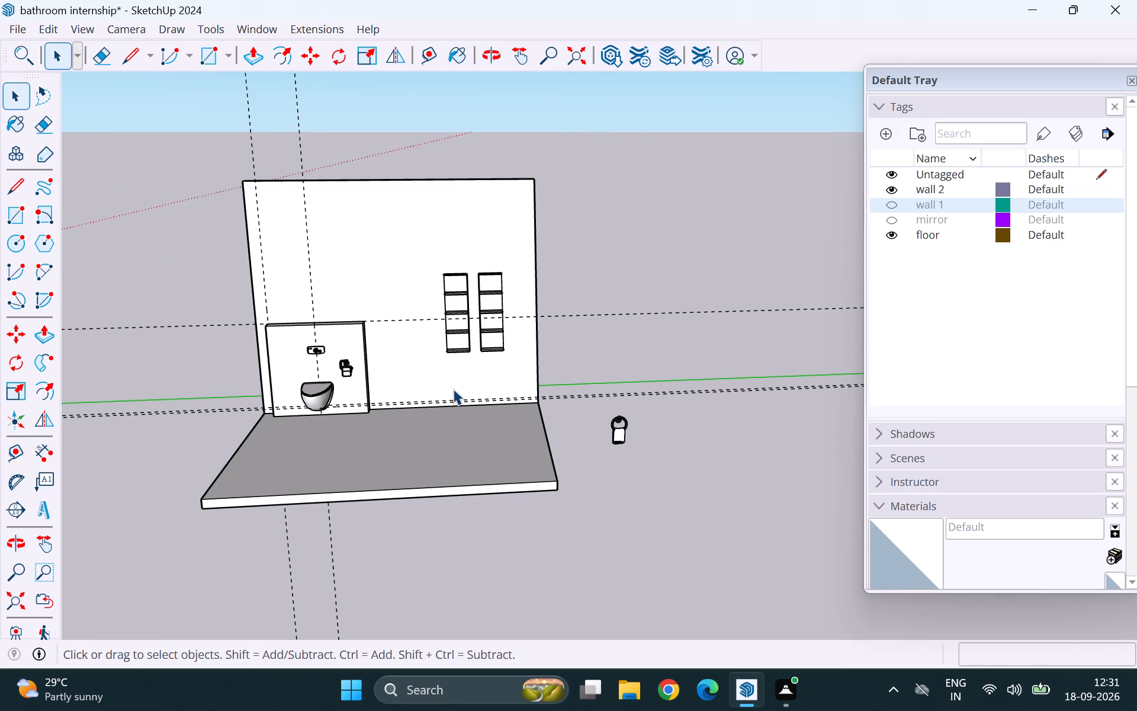
Group the towel ring and its hanging towel into one object.
left_click(616, 422)
scroll(622, 433, "up", 12)
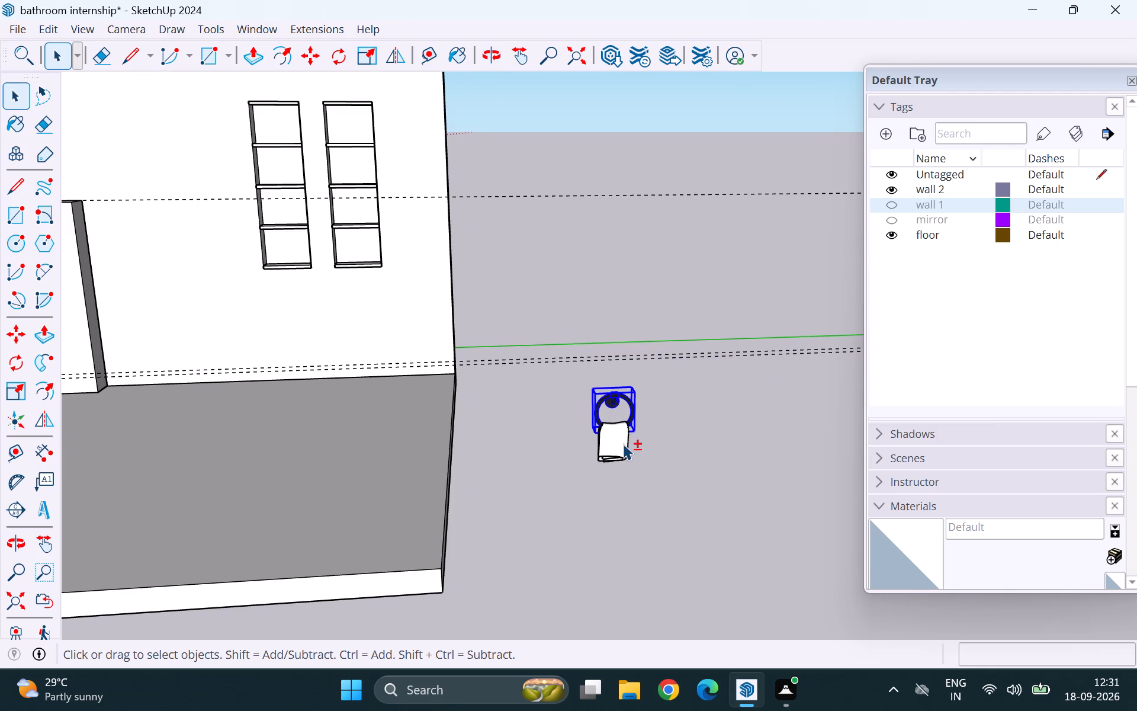
left_click(624, 444, "shift")
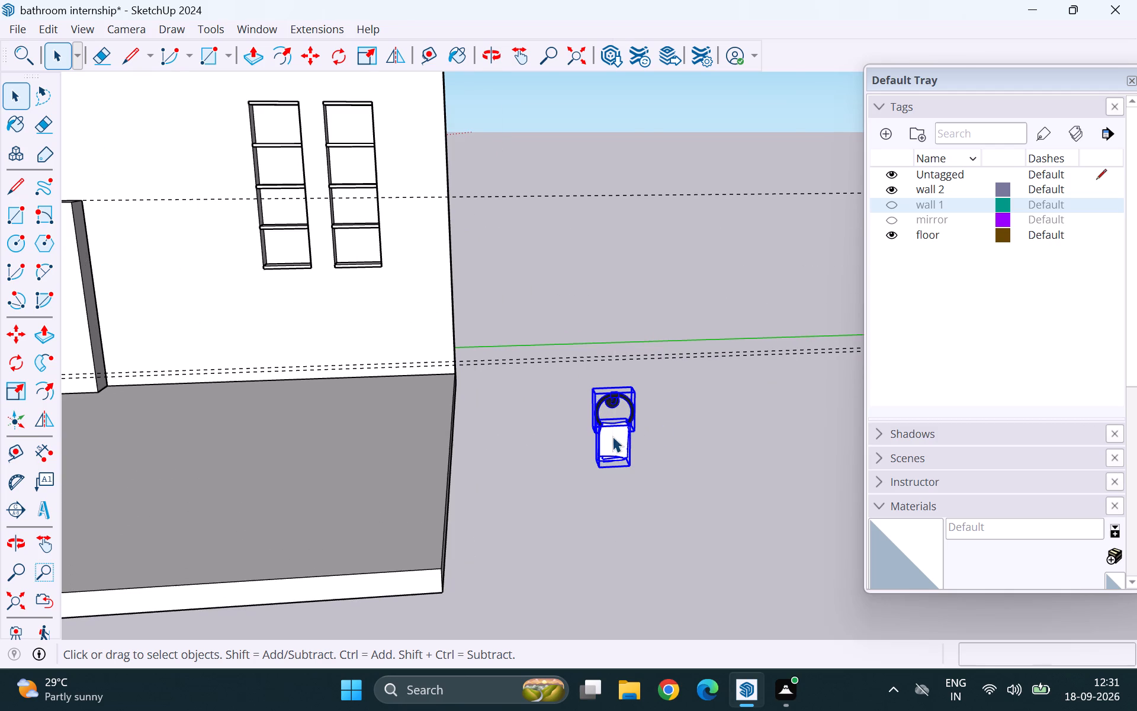
right_click(612, 436)
left_click(654, 193)
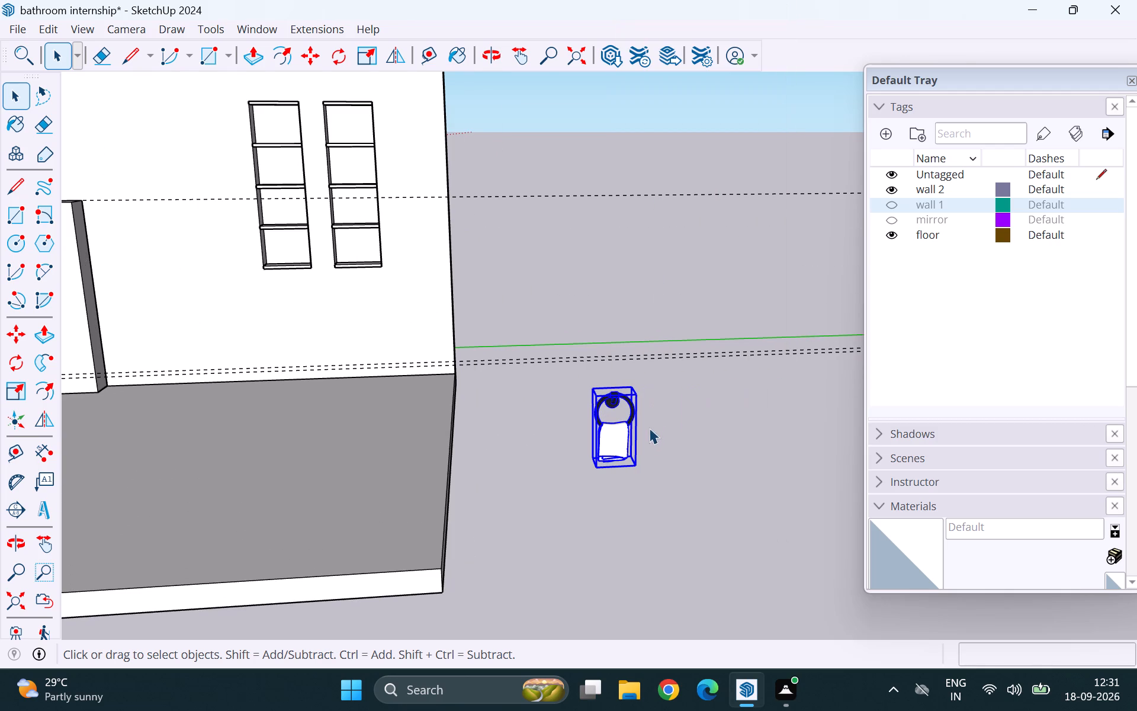
Move the towel ring group from beside the room to the area in front of wall 2, above the boxed-out panel.
key("m")
left_click(616, 427)
scroll(570, 335, "down", 4)
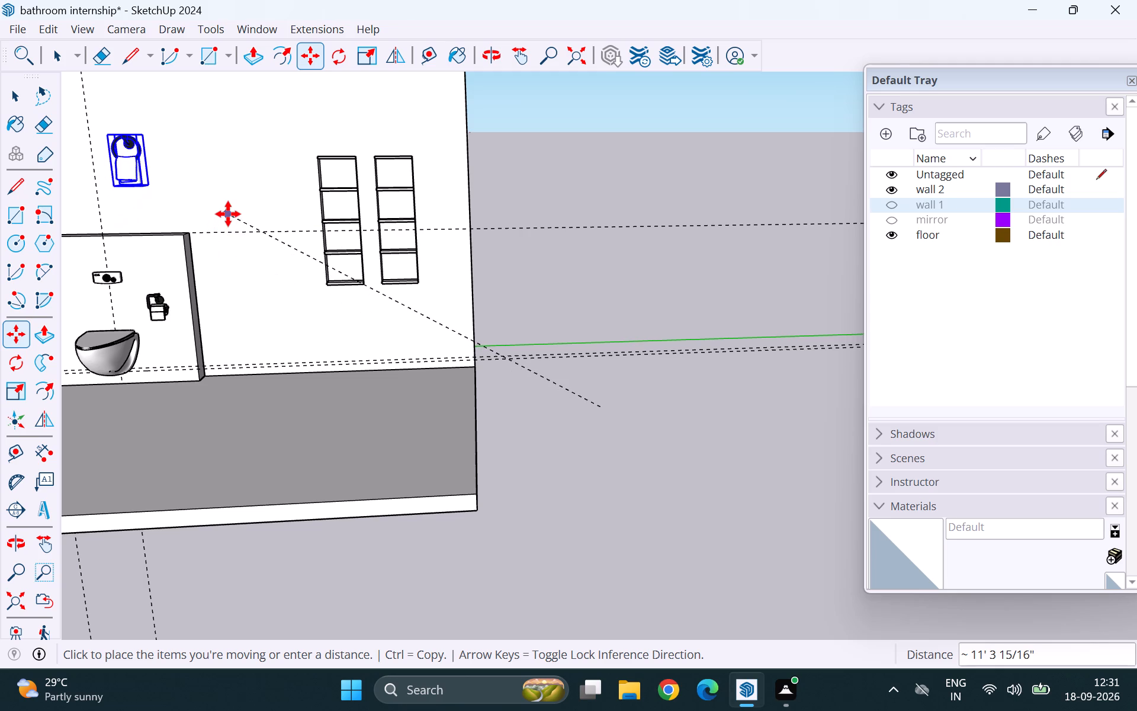
left_click(228, 214)
key("space")
left_click(563, 244)
Move the towel ring group about 5' 3 11/16" onto wall 2's face above the boxed-out panel, and clear the selection.
scroll(538, 262, "down", 5)
middle_click_drag(331, 326, 336, 326)
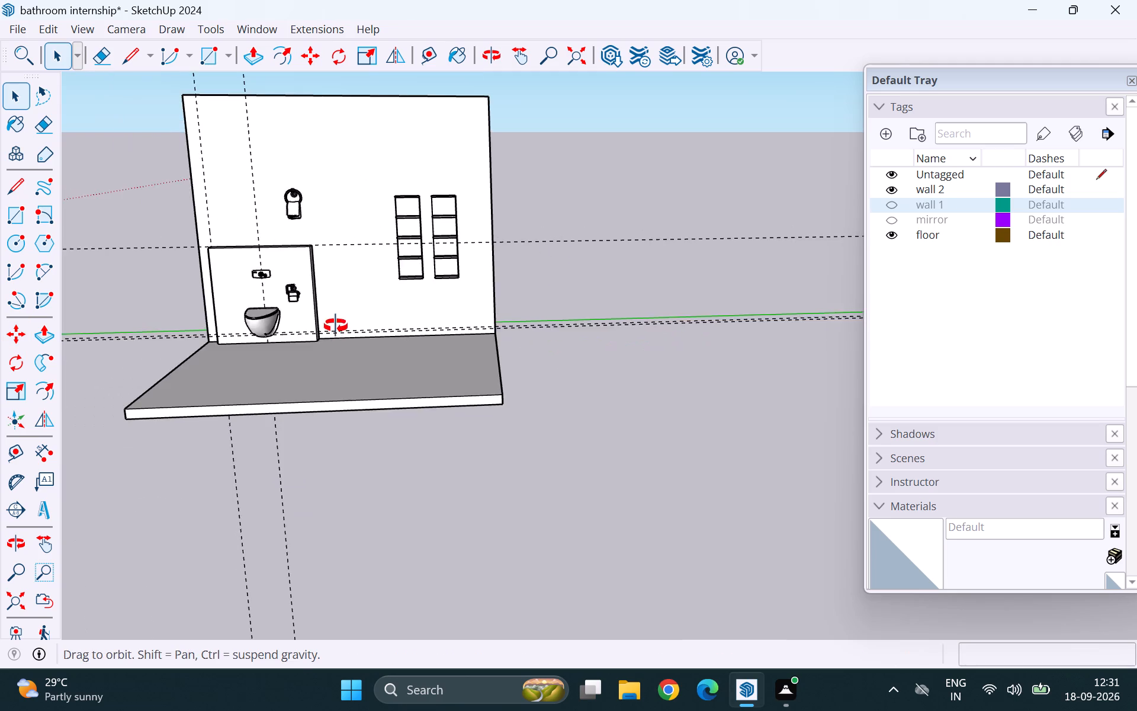
middle_click_drag(336, 326, 836, 364)
left_click(645, 276)
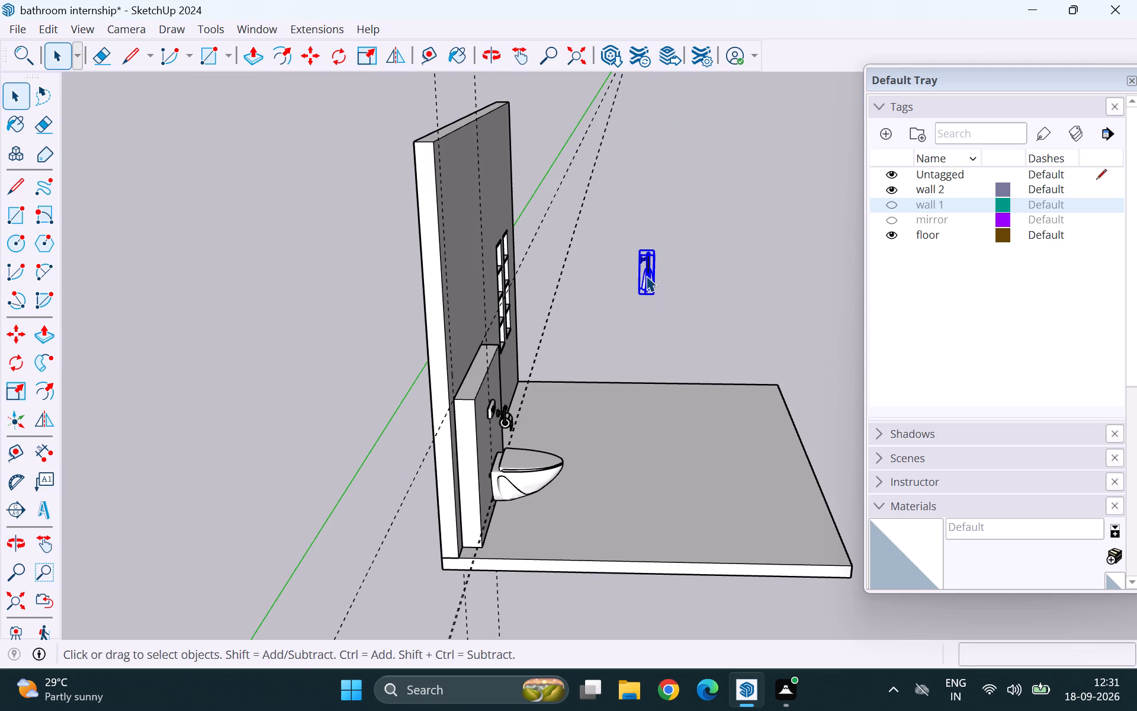
key("m")
left_click(646, 276)
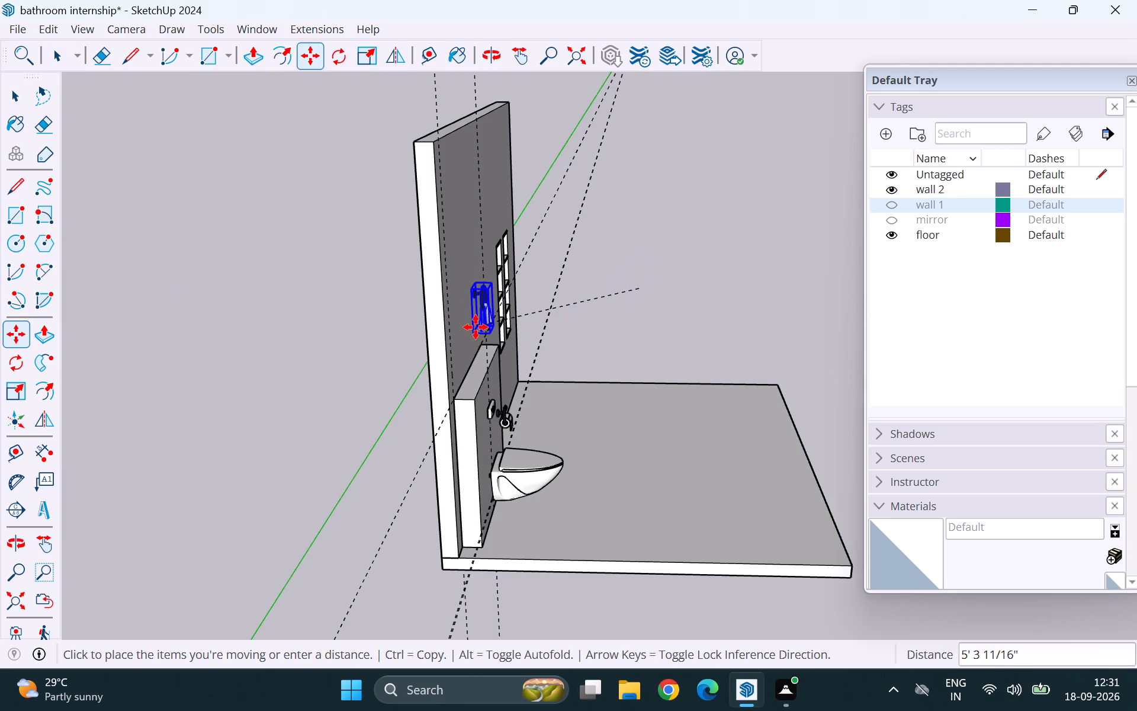
left_click(476, 327)
key("space")
left_click(673, 331)
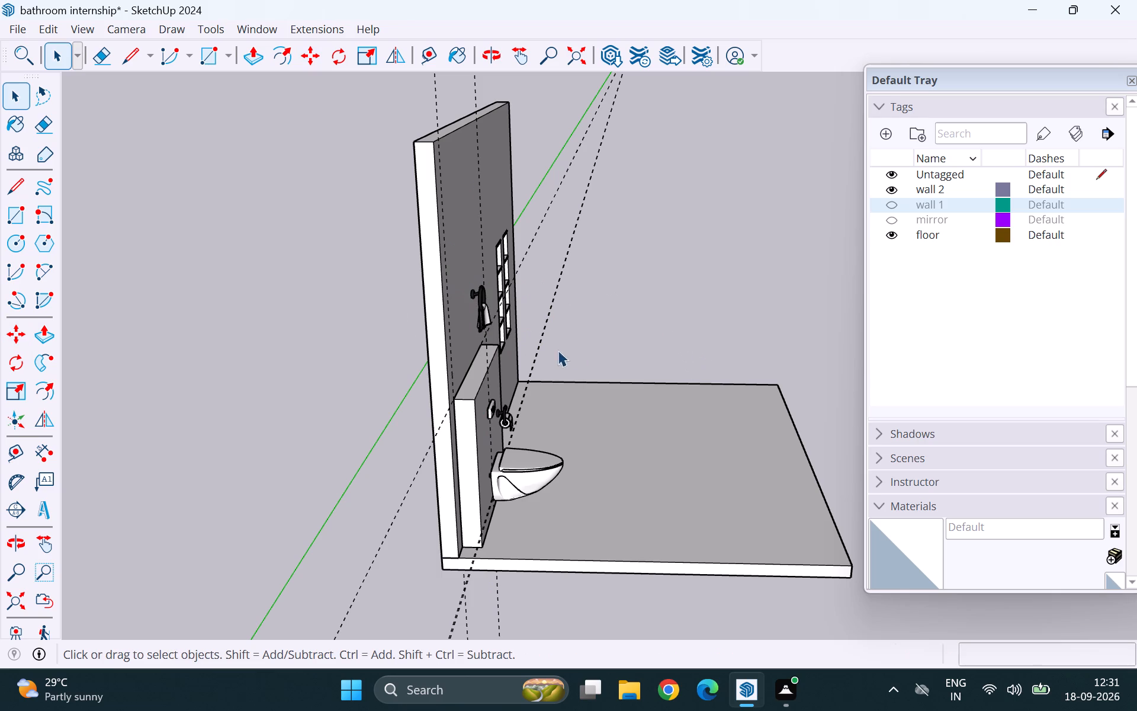
Examine the towel ring's placement on wall 2 together with the WC, flush plate, paper holder and shelf niches.
middle_click_drag(603, 358, 243, 366)
scroll(262, 358, "down", 4)
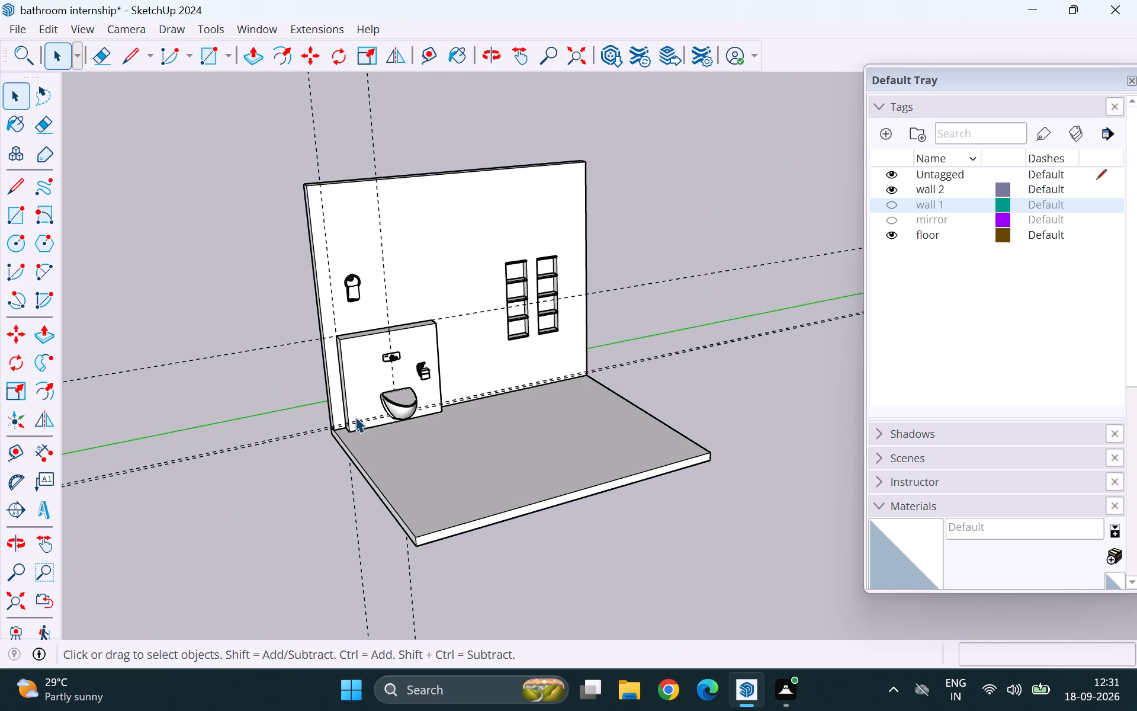
scroll(355, 417, "down", 5)
middle_click_drag(434, 441, 322, 368)
scroll(420, 389, "up", 4)
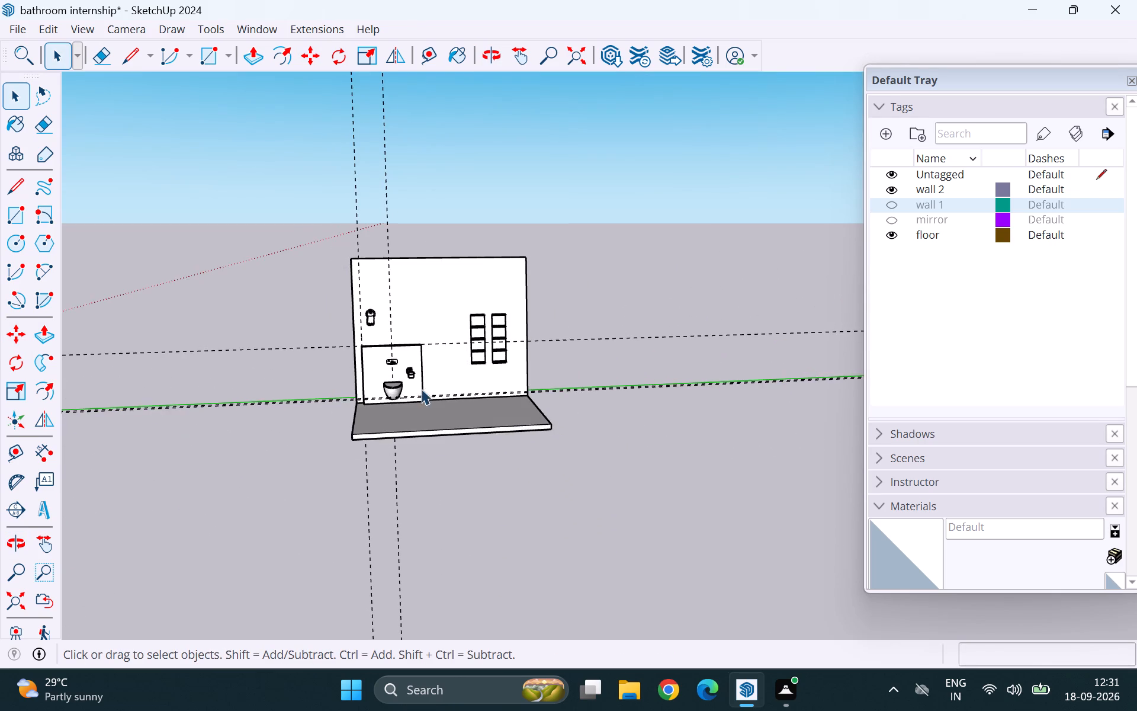
scroll(421, 389, "up", 10)
middle_click_drag(353, 438, 156, 464)
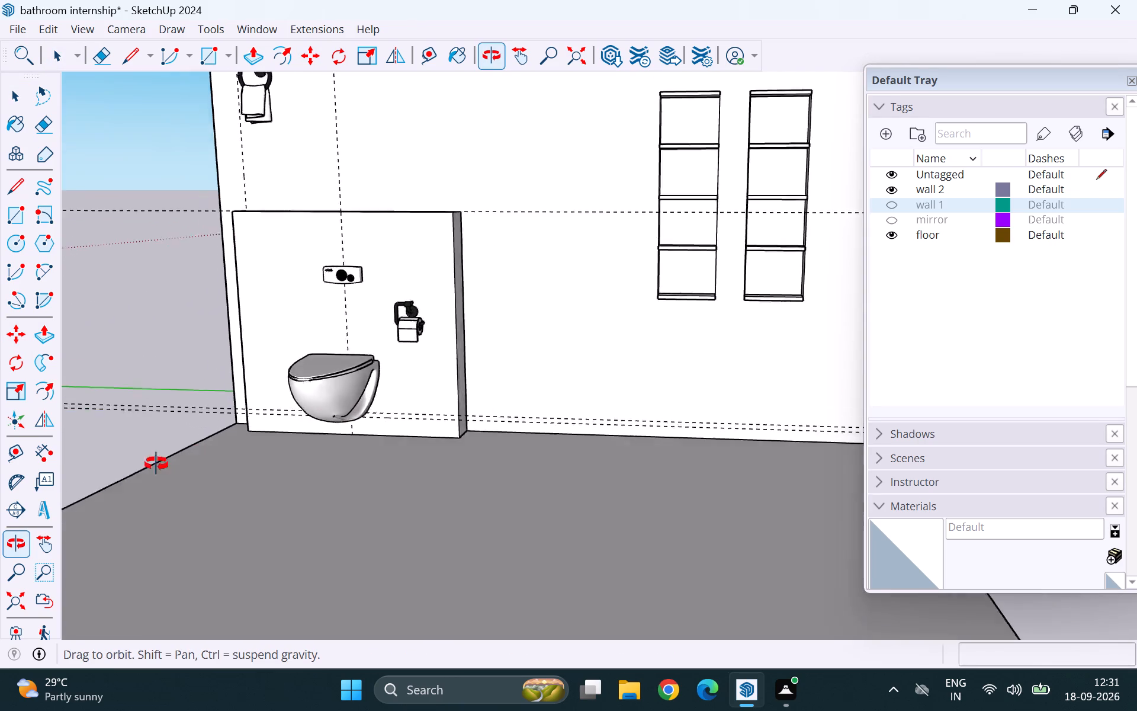
middle_click_drag(156, 464, 315, 578)
Open the WC and its nested component for editing and select the seat lid's top surface.
left_click(323, 433)
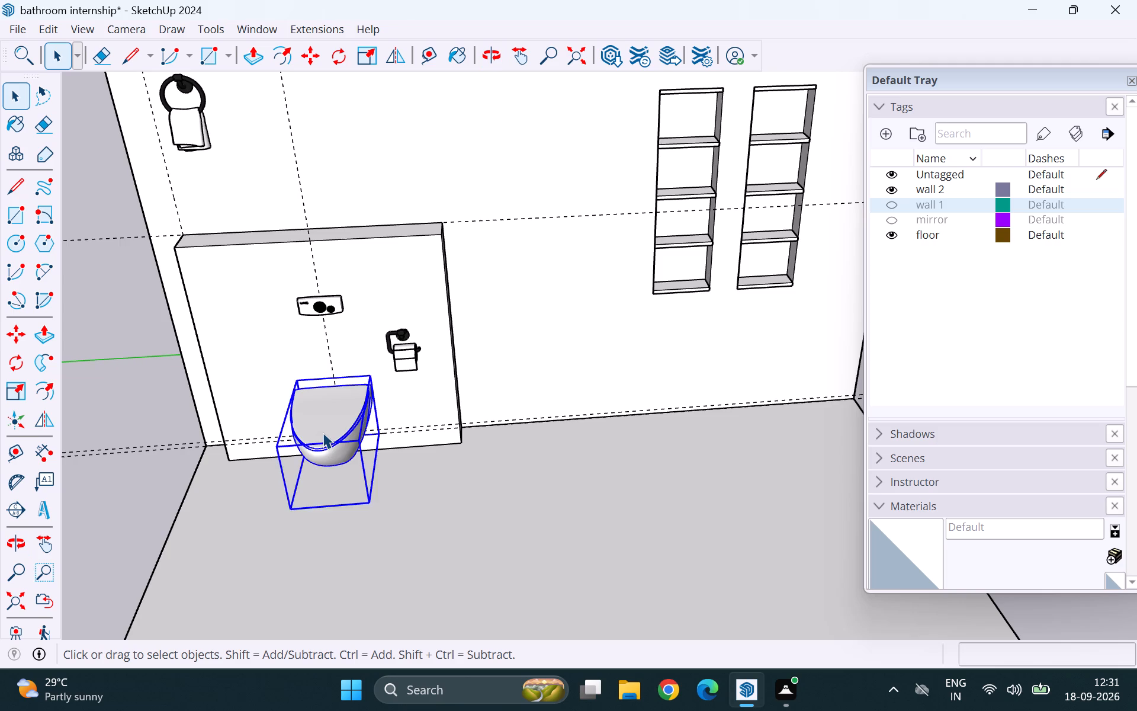
left_click(323, 433)
left_click(322, 432)
left_click(322, 432)
double_click(322, 432)
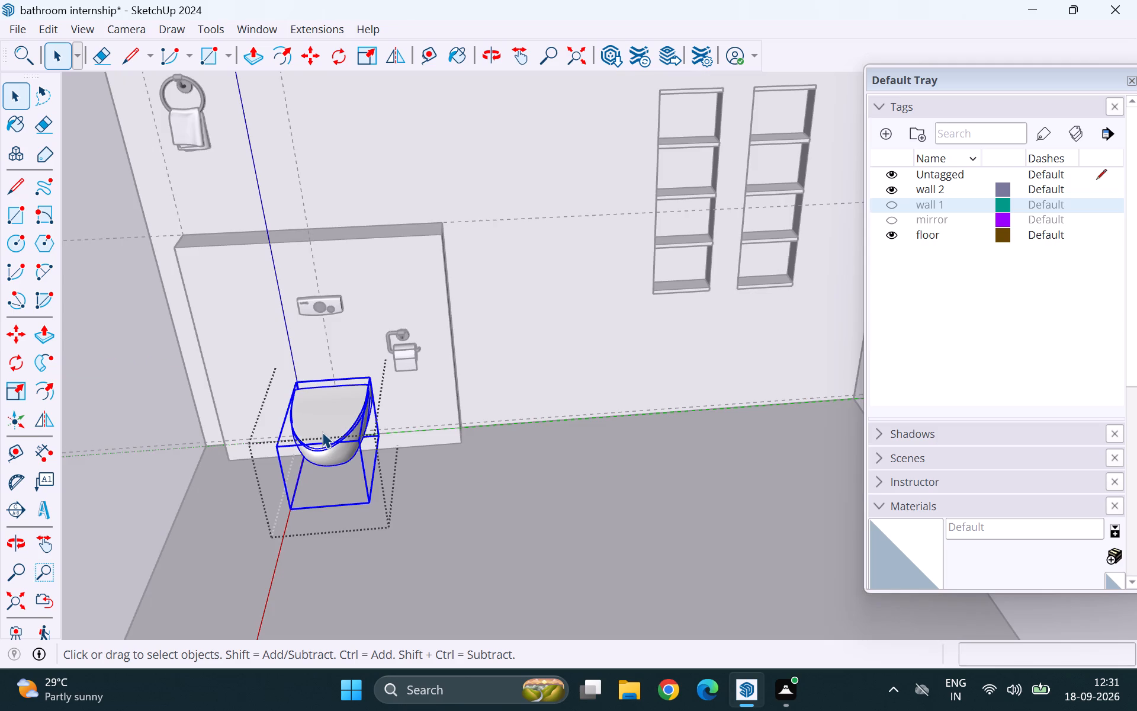
double_click(322, 431)
left_click(322, 418)
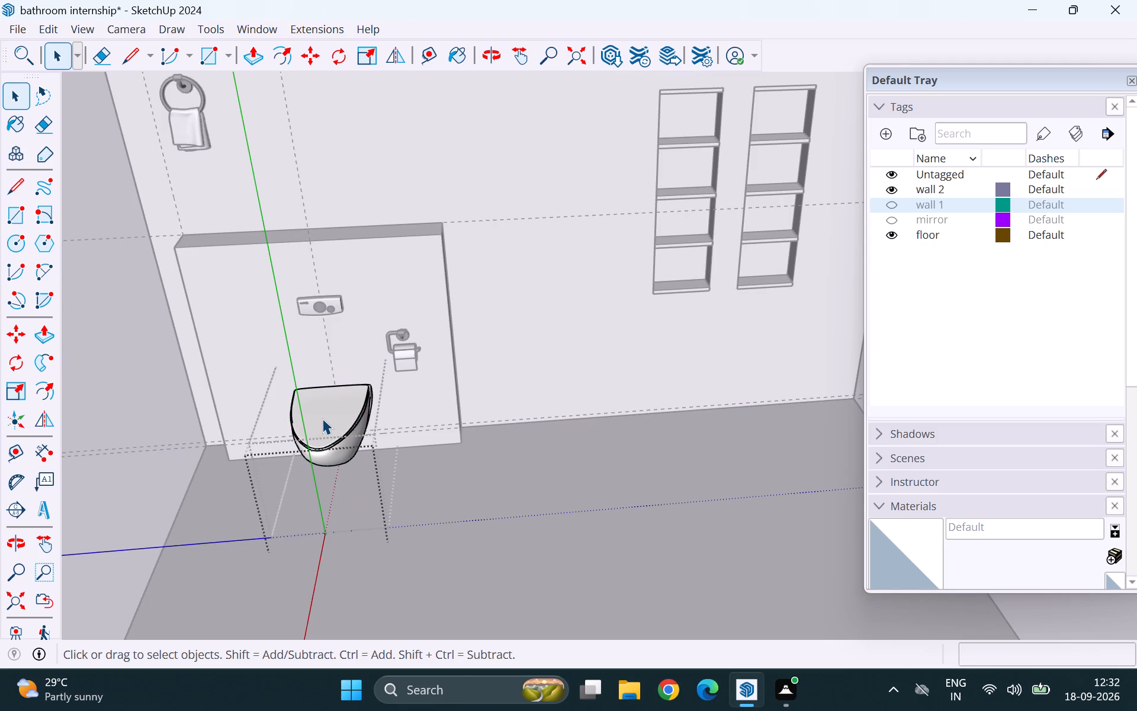
scroll(332, 440, "up", 17)
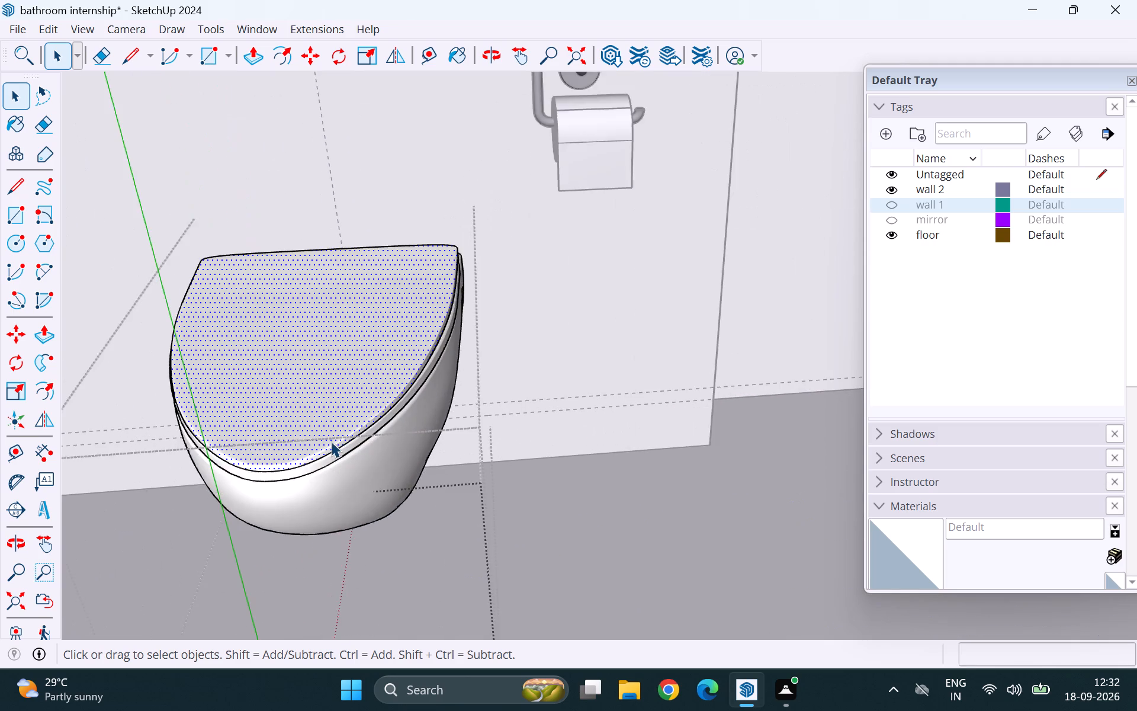
scroll(331, 441, "up", 4)
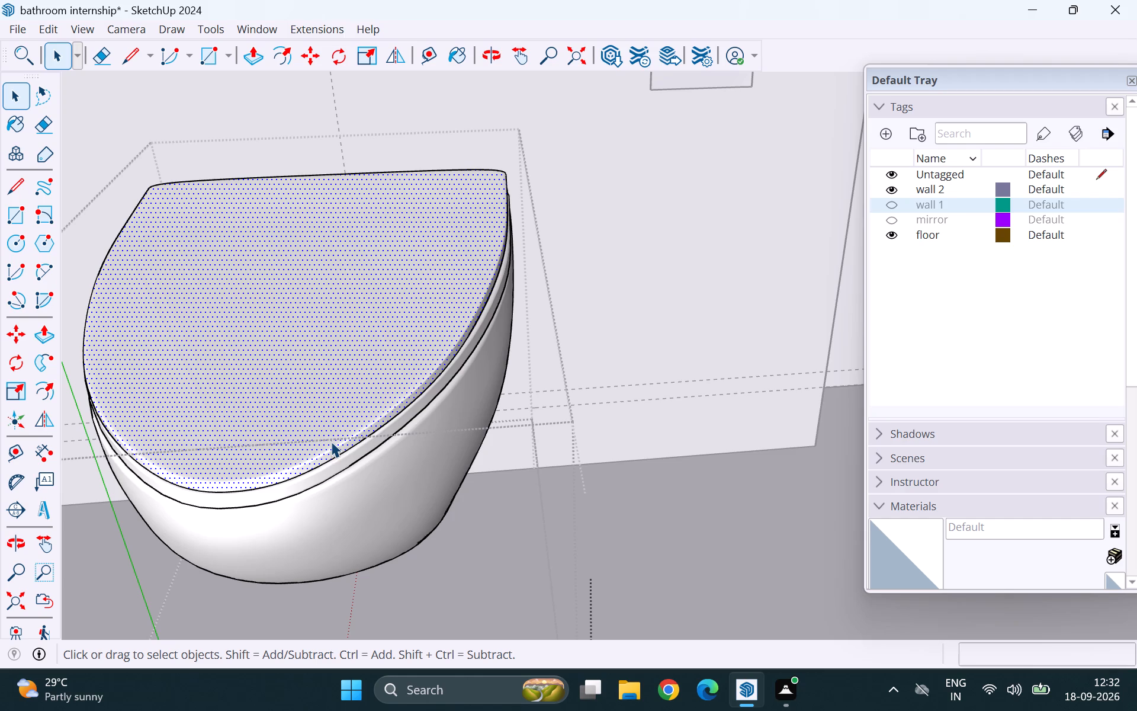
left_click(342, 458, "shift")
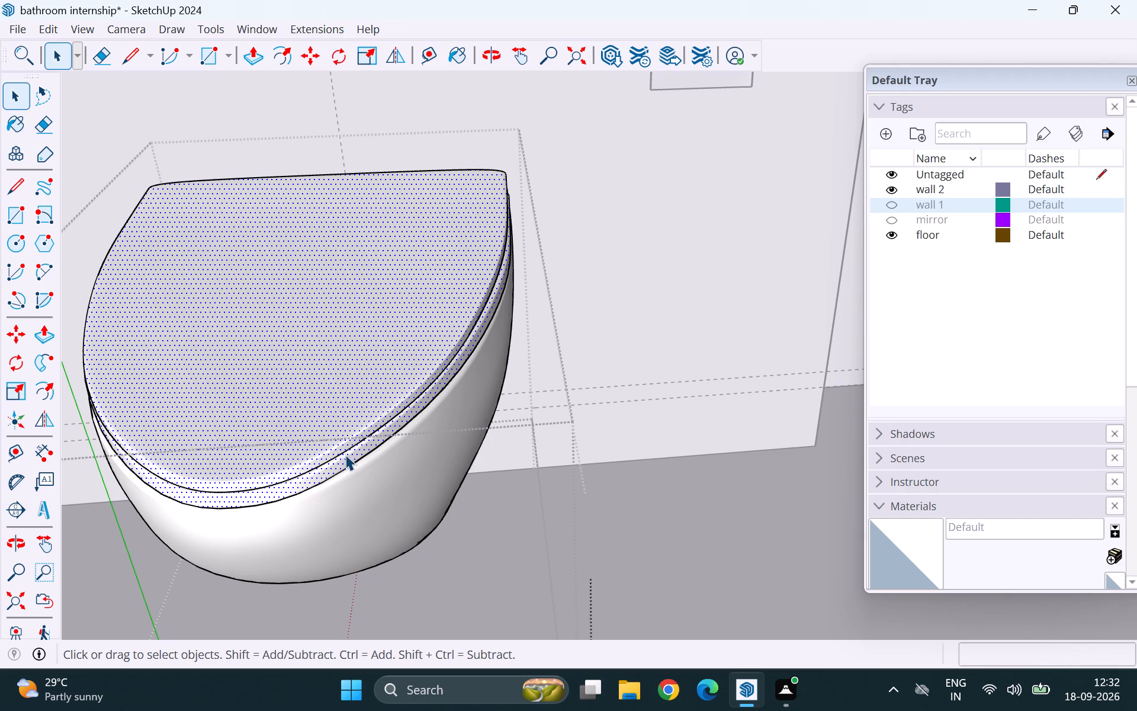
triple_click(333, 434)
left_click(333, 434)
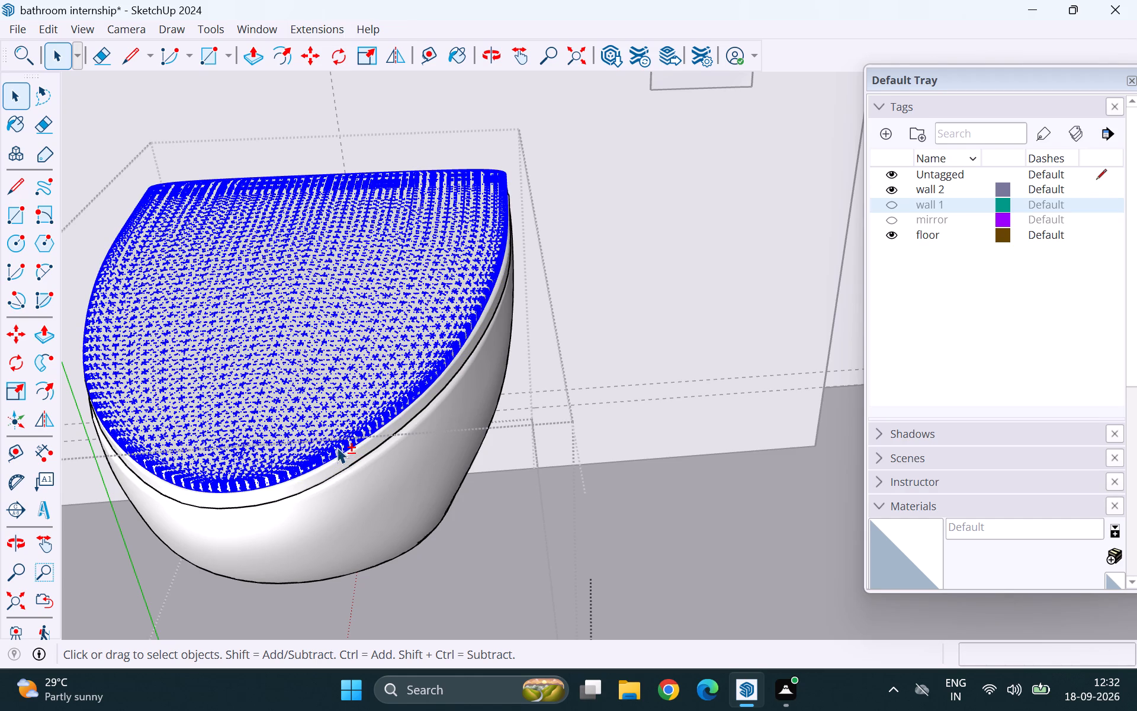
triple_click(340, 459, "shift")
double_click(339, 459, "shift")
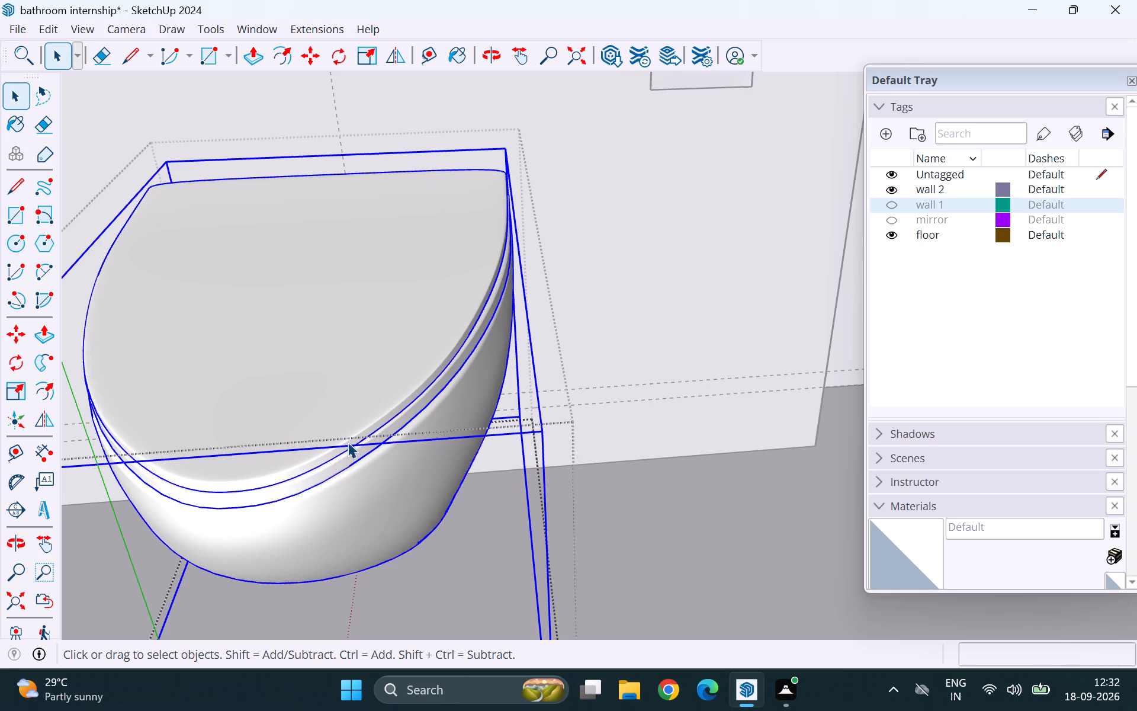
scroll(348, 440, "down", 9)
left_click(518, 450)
Reopen the WC's nested component and group all the connected geometry of the seat lid's top.
double_click(333, 393)
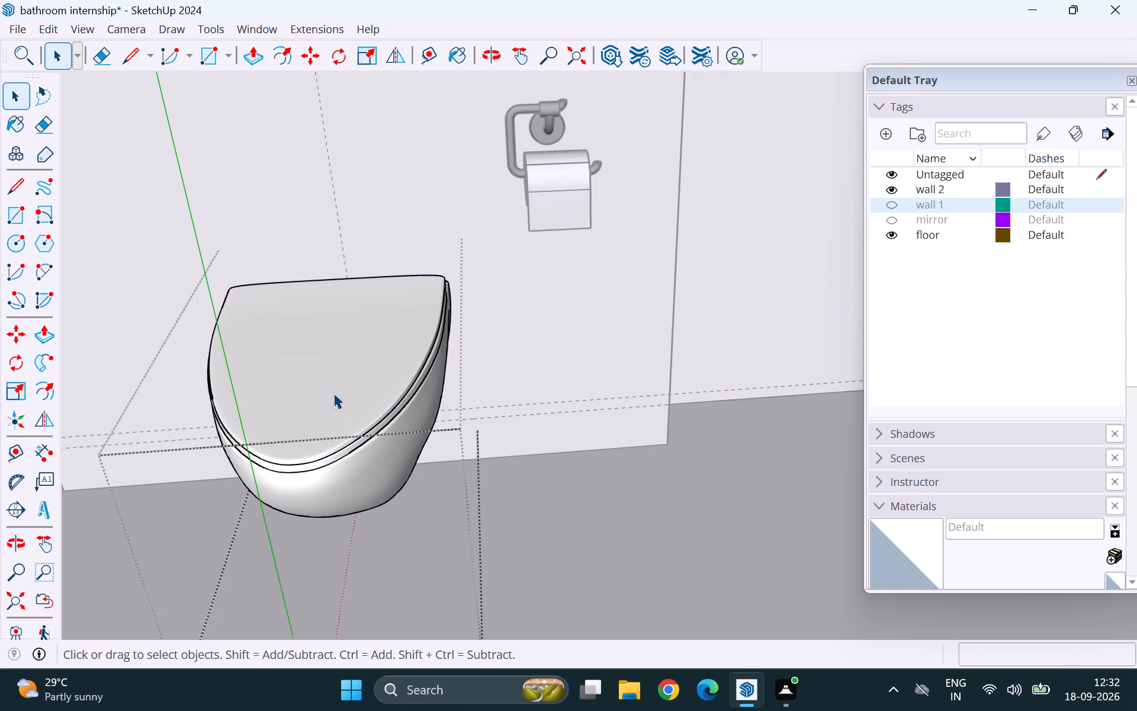
triple_click(333, 393)
left_click(333, 393)
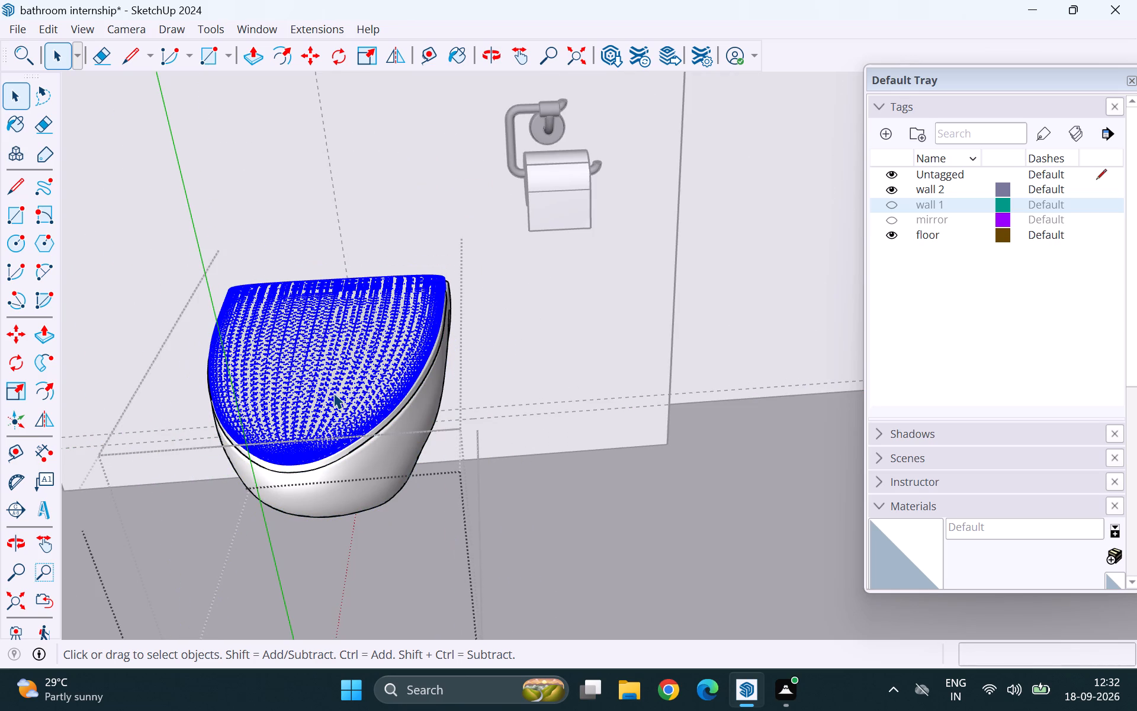
right_click(333, 393)
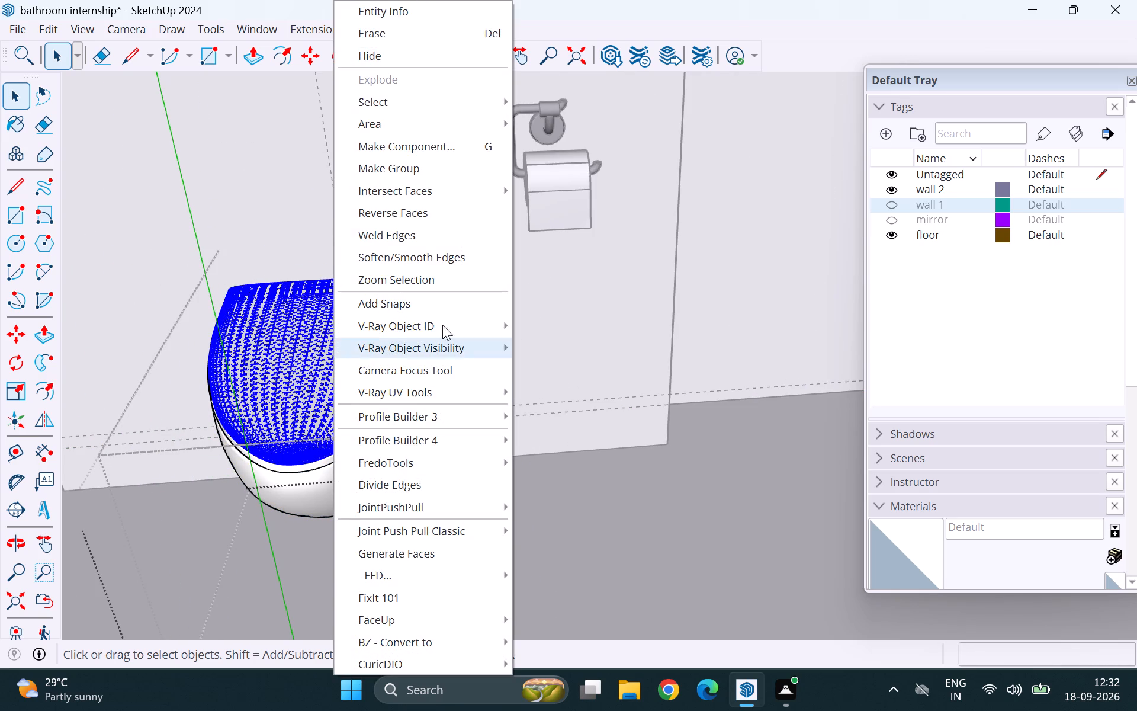
left_click(401, 175)
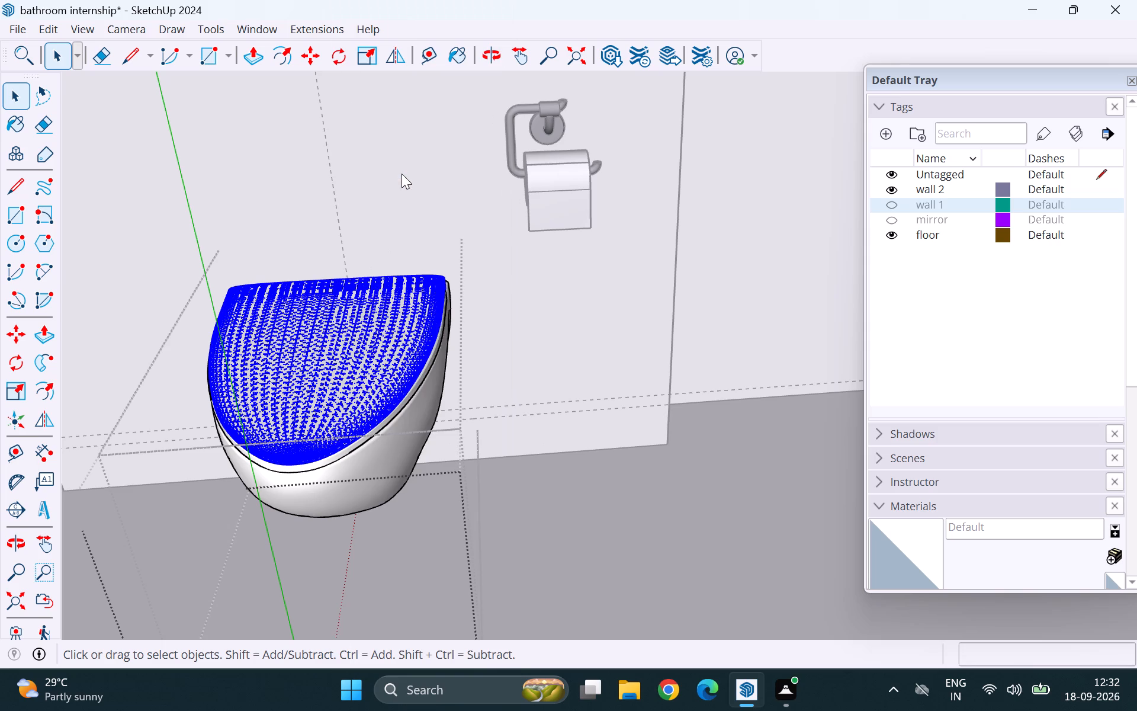
Group the connected geometry of the thin rim band along the edge of the WC lid.
left_click(402, 409, "shift")
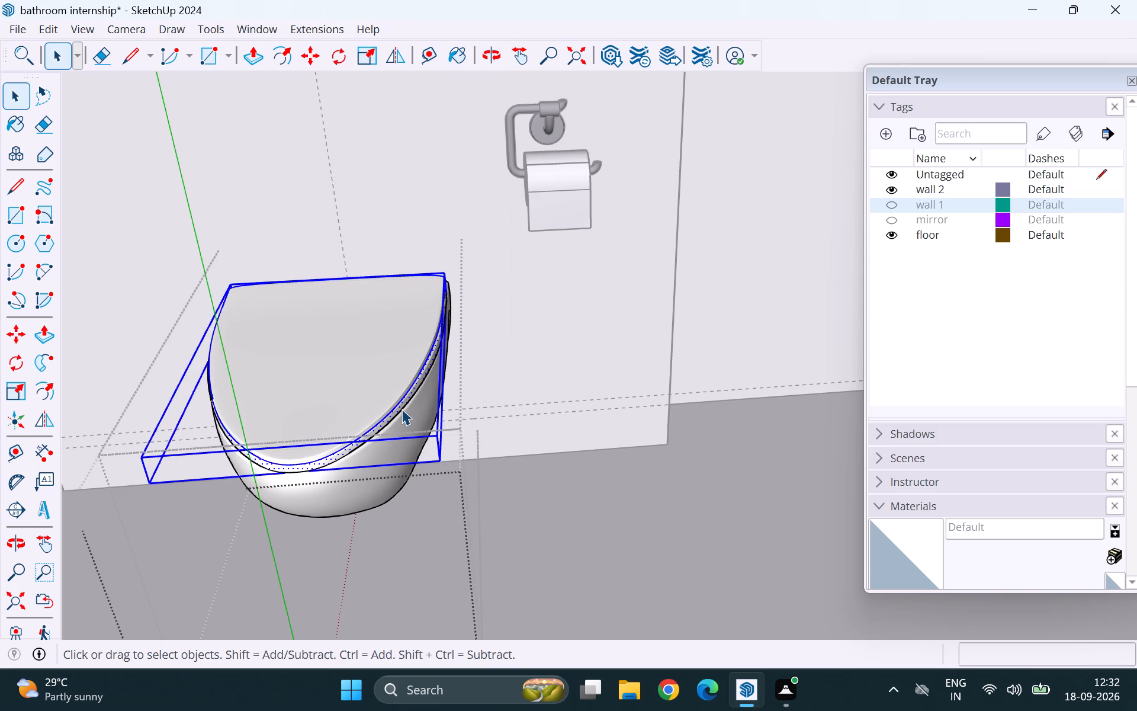
left_click(474, 429)
double_click(402, 407)
triple_click(402, 407)
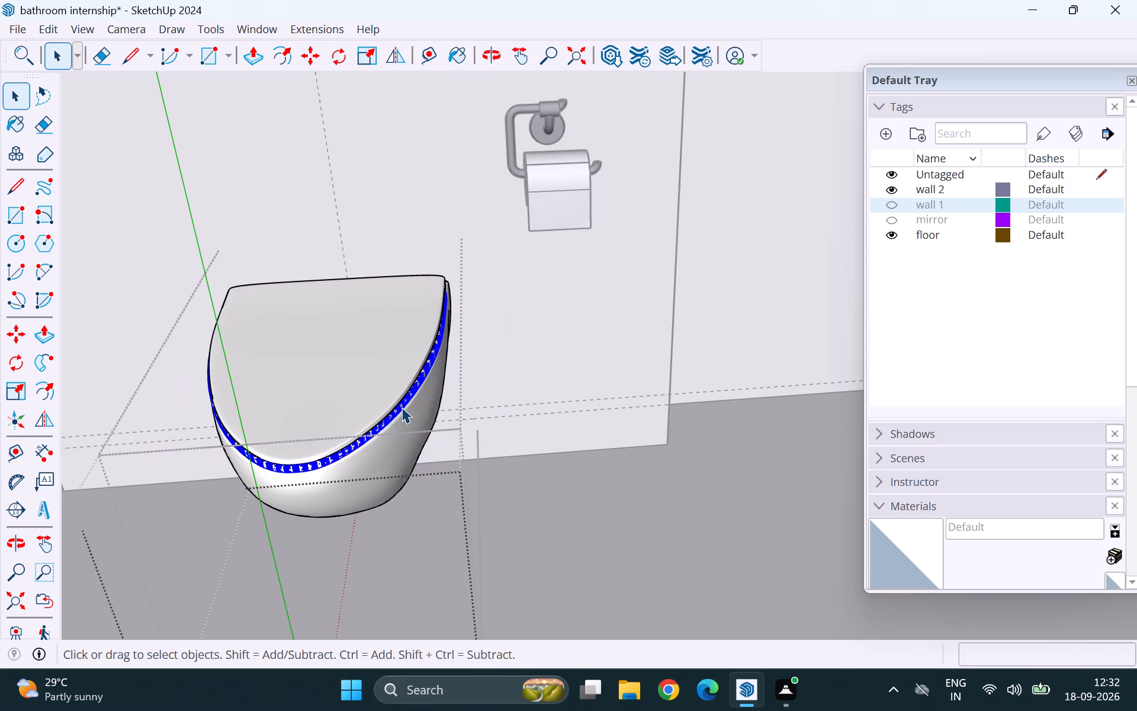
right_click(402, 407)
left_click(466, 171)
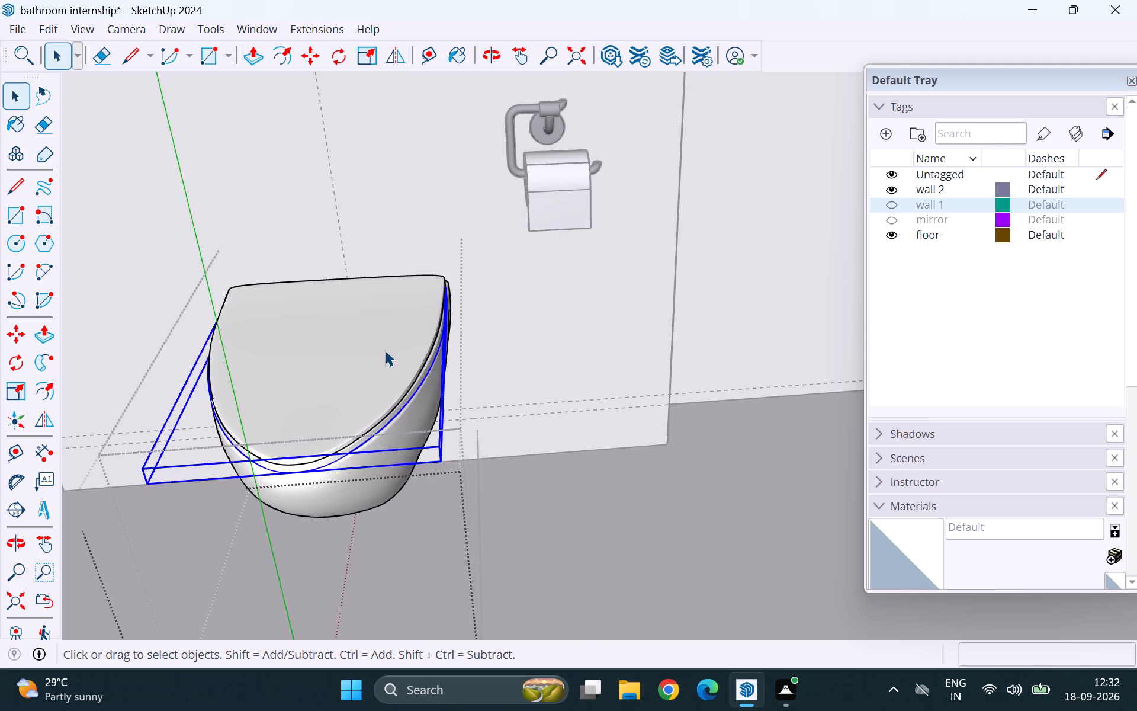
Combine the lid top group and the rim band group into one lid group.
left_click(385, 350)
left_click(411, 396, "shift")
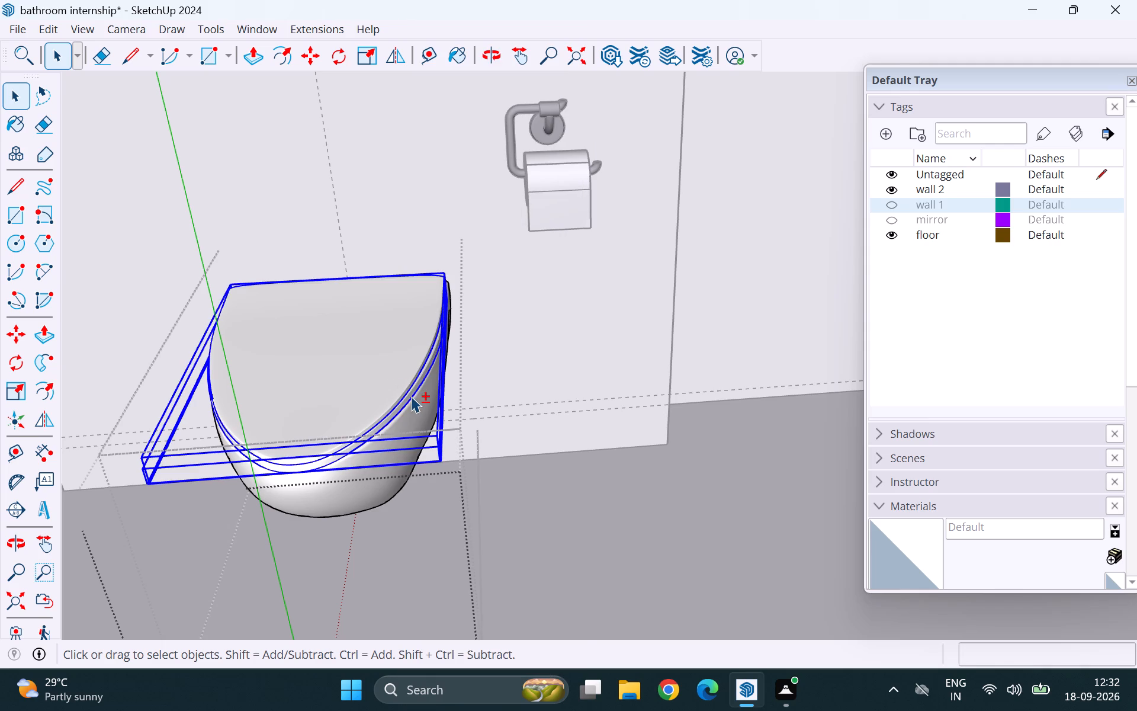
right_click(396, 387, "shift")
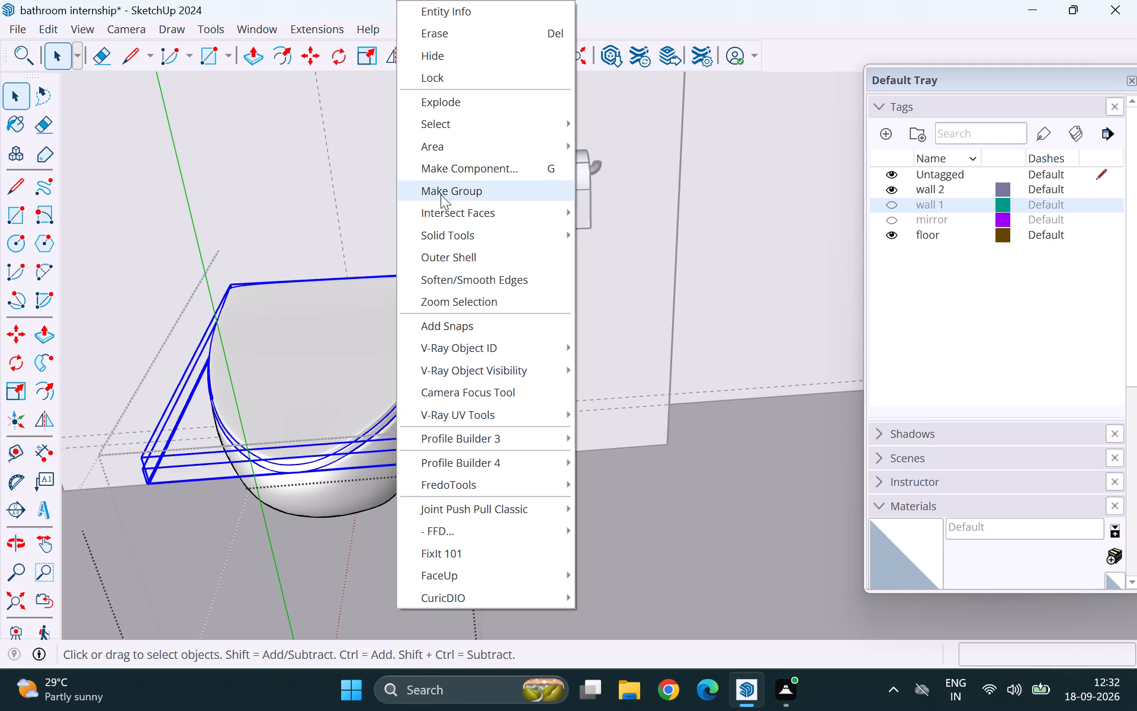
left_click(441, 194)
left_click(599, 483)
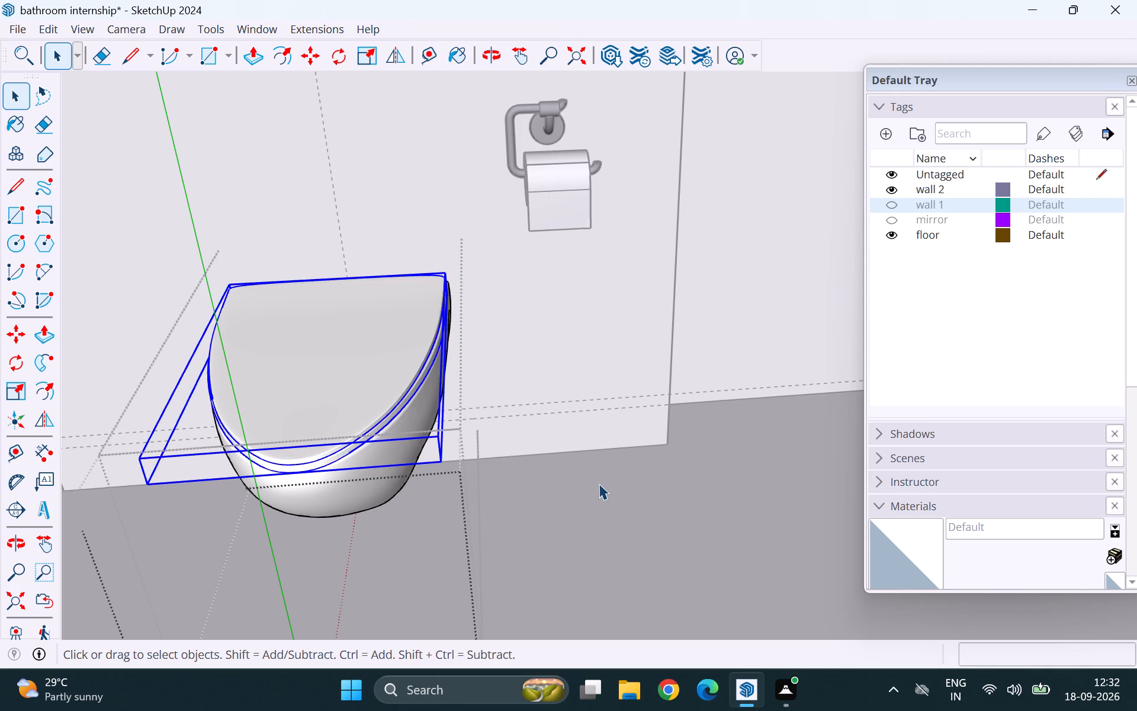
Reopen the WC's nested component and select the combined lid group.
left_click(352, 395)
double_click(375, 413)
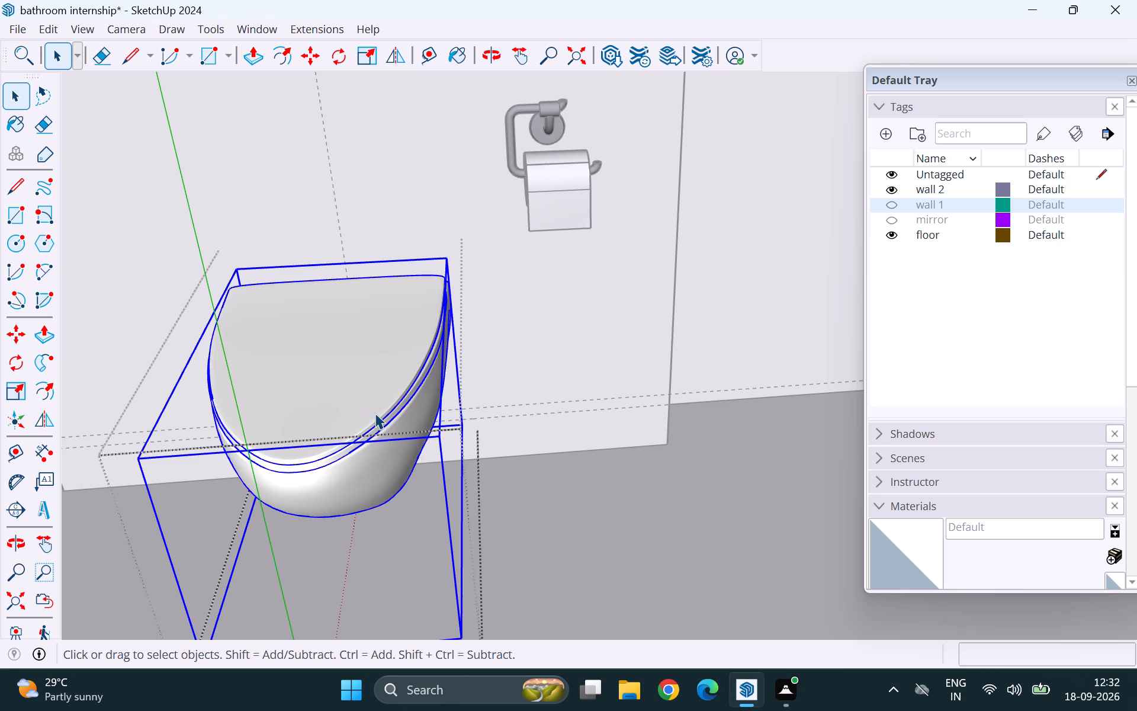
left_click(374, 411)
scroll(392, 418, "up", 5)
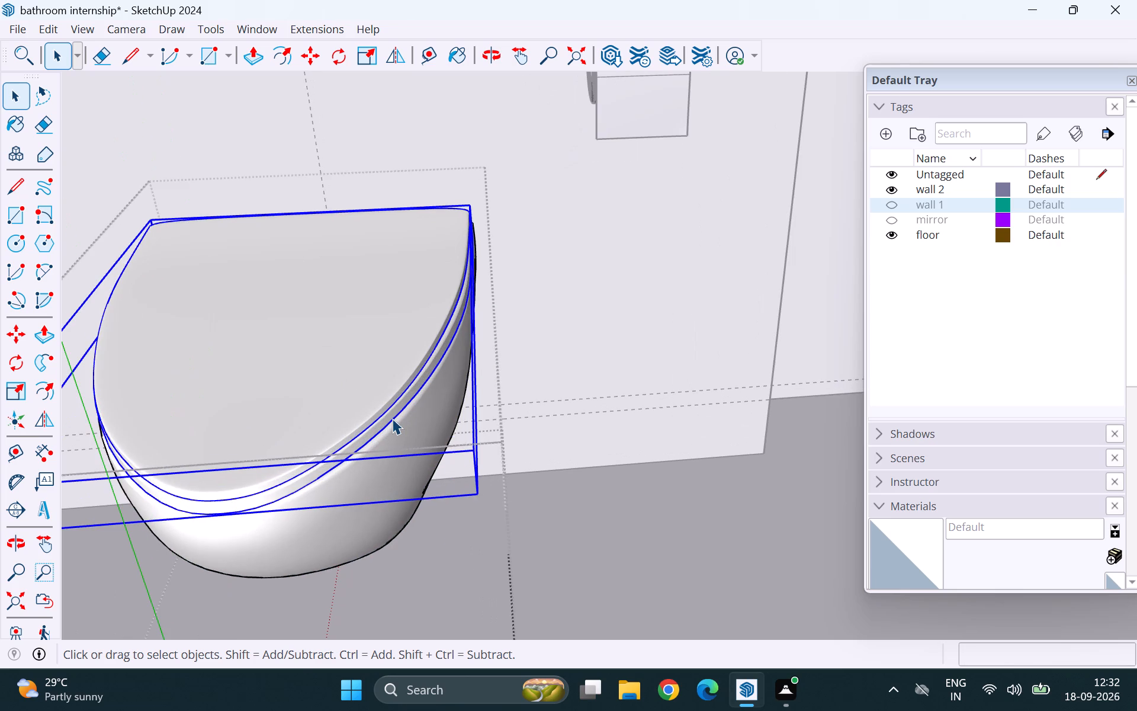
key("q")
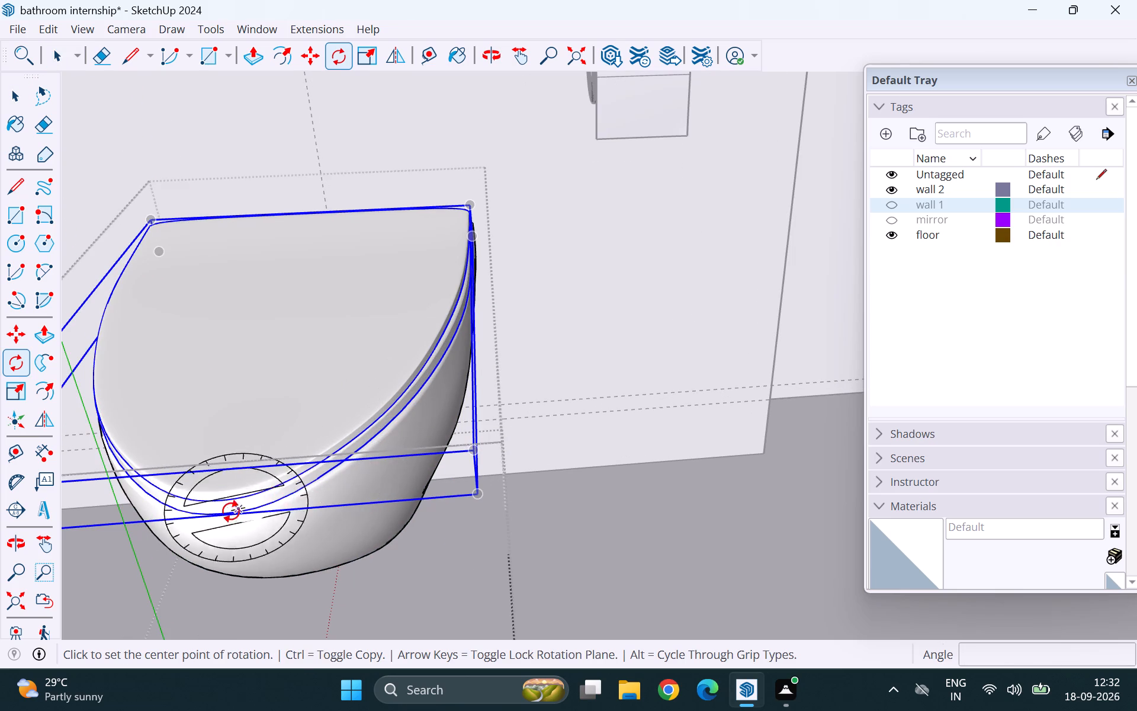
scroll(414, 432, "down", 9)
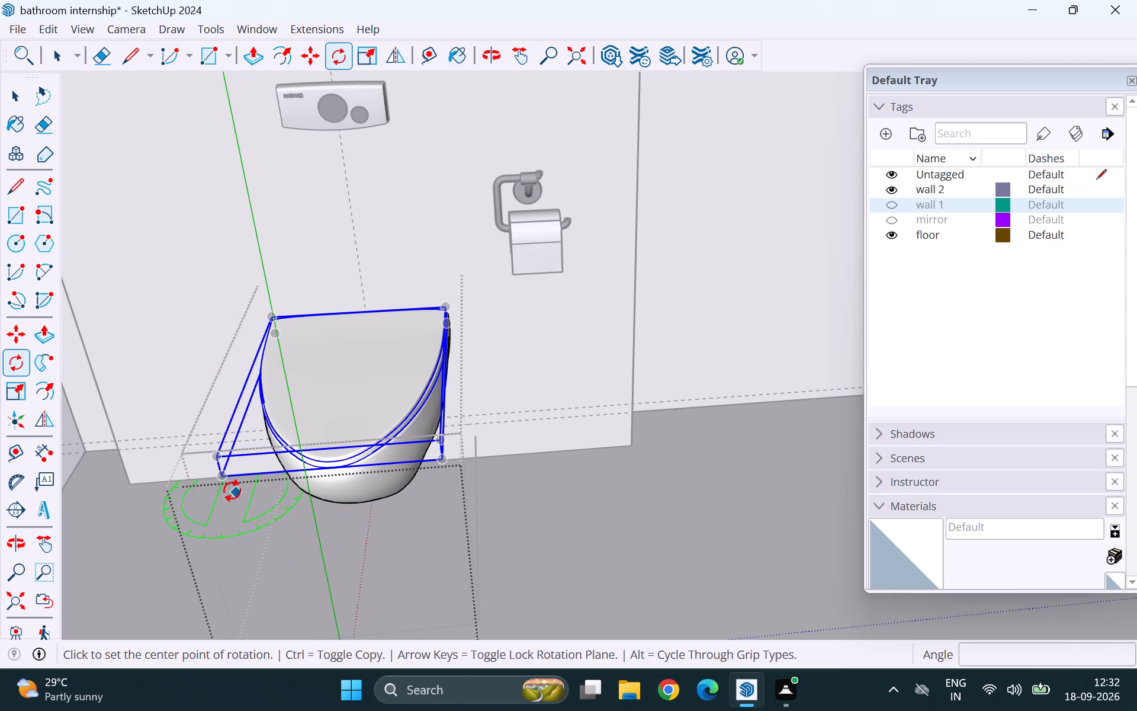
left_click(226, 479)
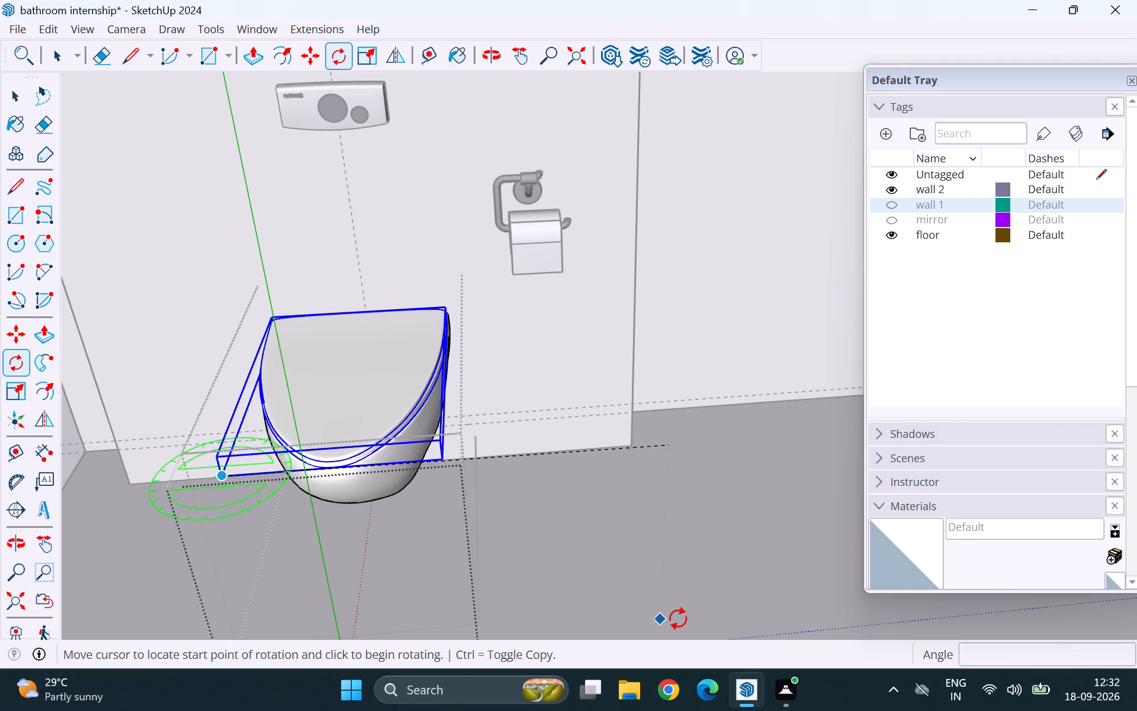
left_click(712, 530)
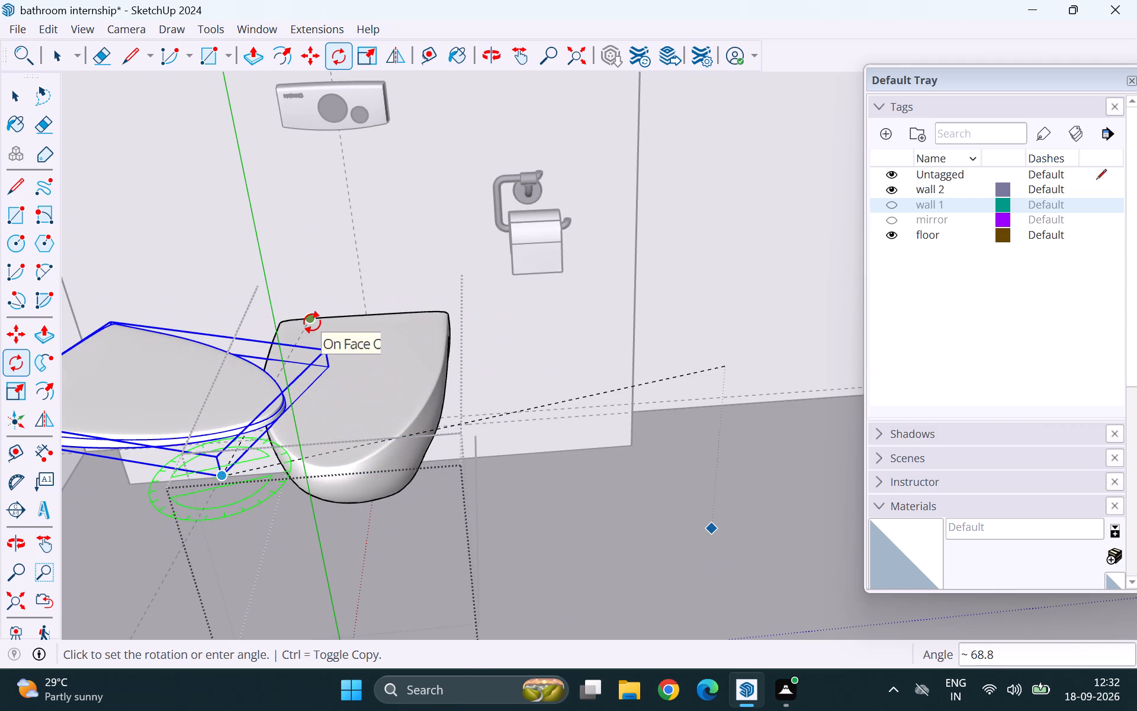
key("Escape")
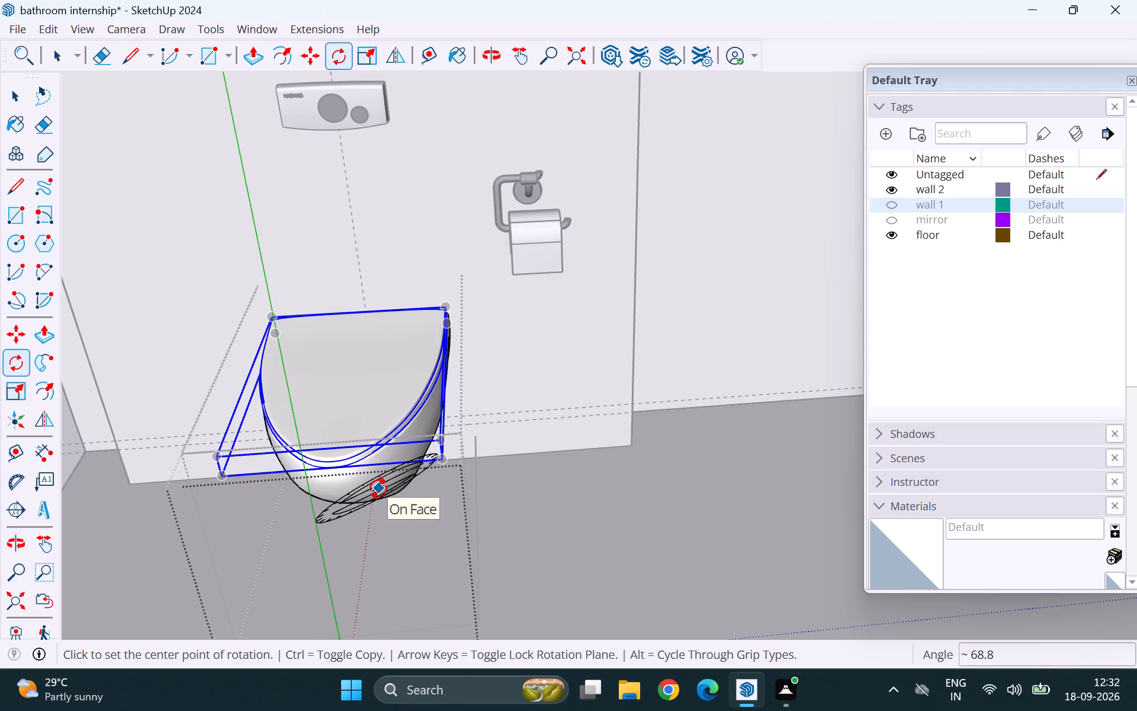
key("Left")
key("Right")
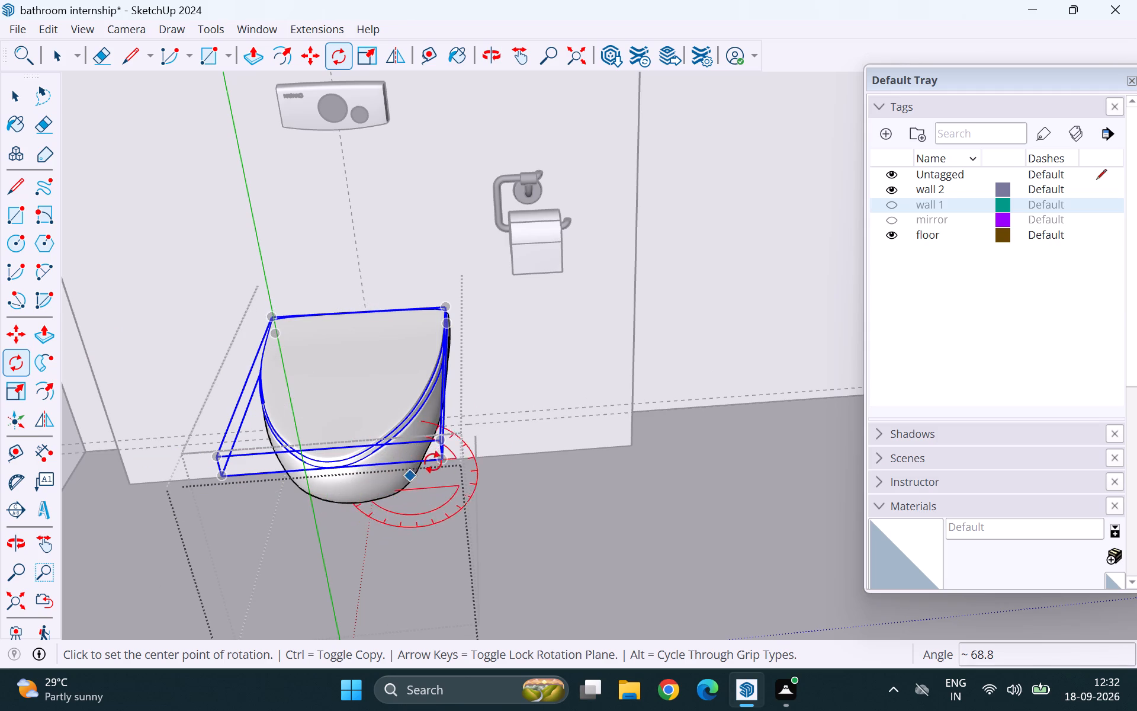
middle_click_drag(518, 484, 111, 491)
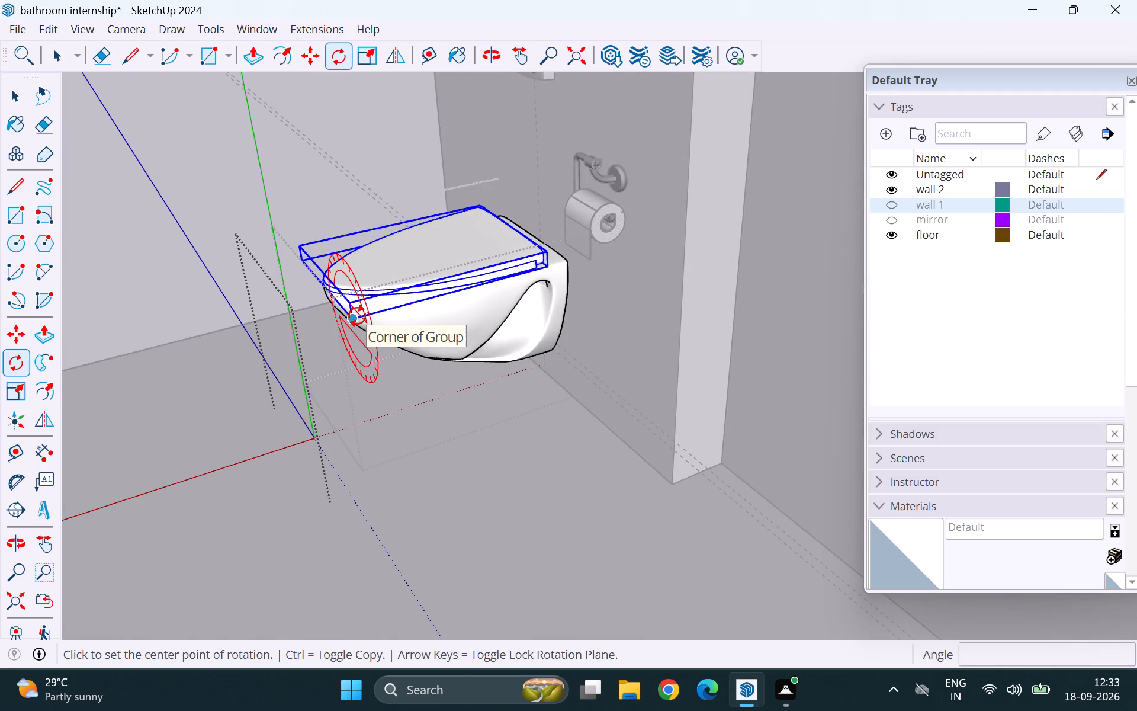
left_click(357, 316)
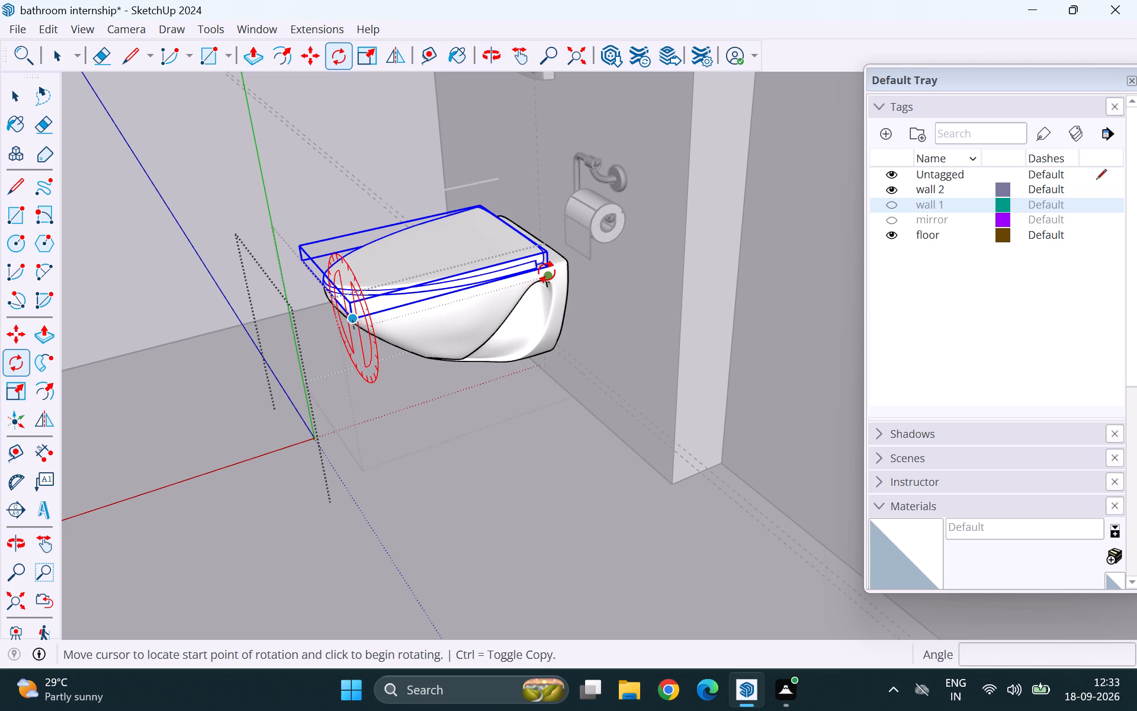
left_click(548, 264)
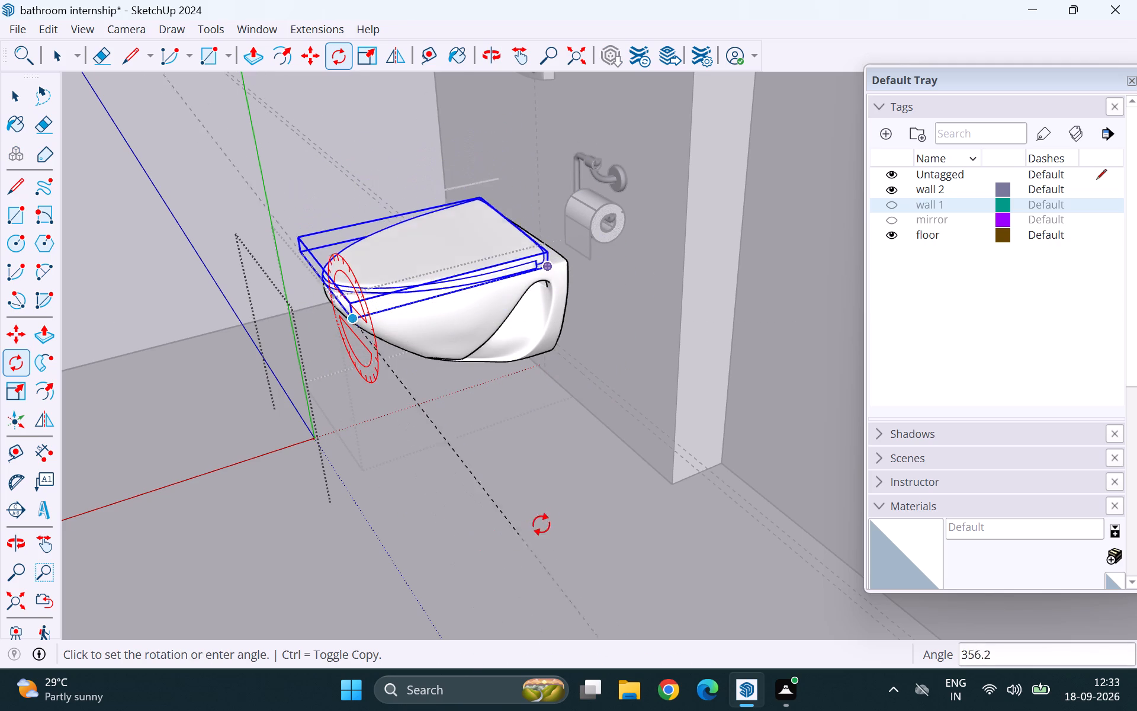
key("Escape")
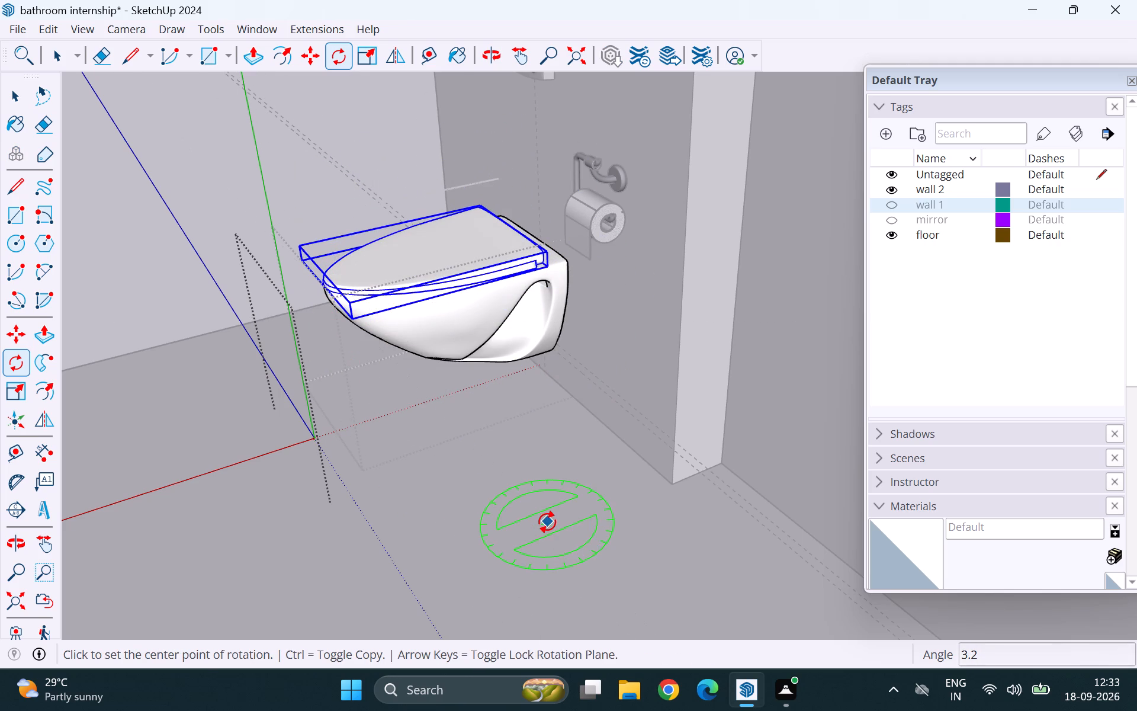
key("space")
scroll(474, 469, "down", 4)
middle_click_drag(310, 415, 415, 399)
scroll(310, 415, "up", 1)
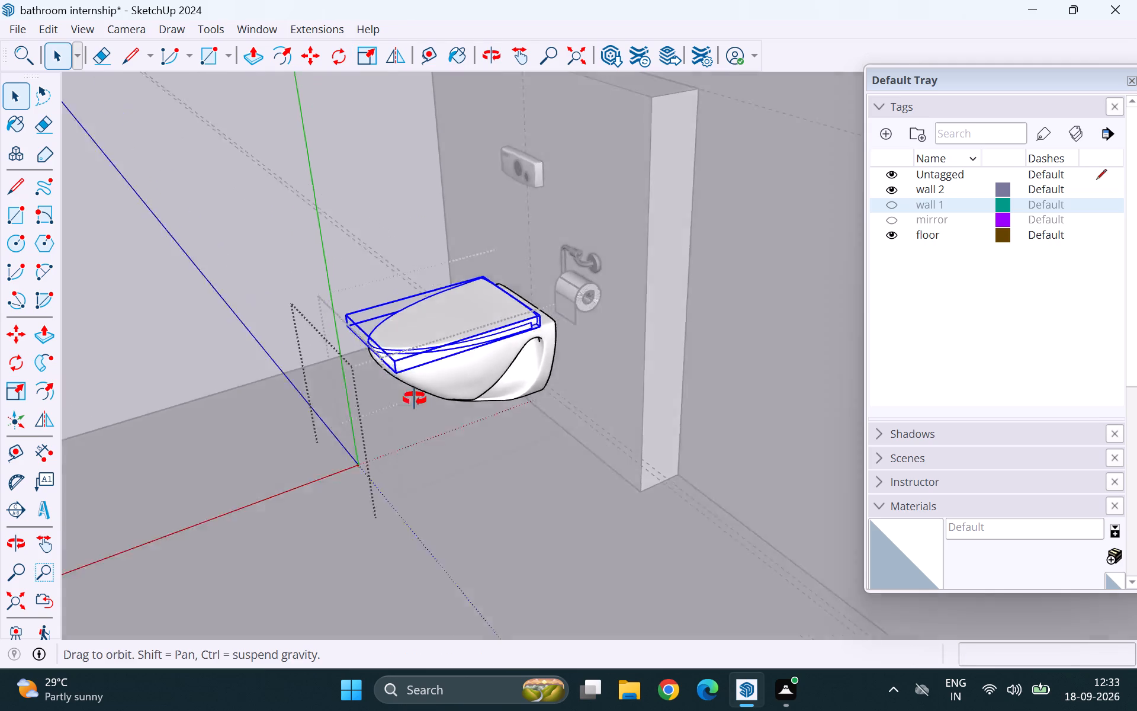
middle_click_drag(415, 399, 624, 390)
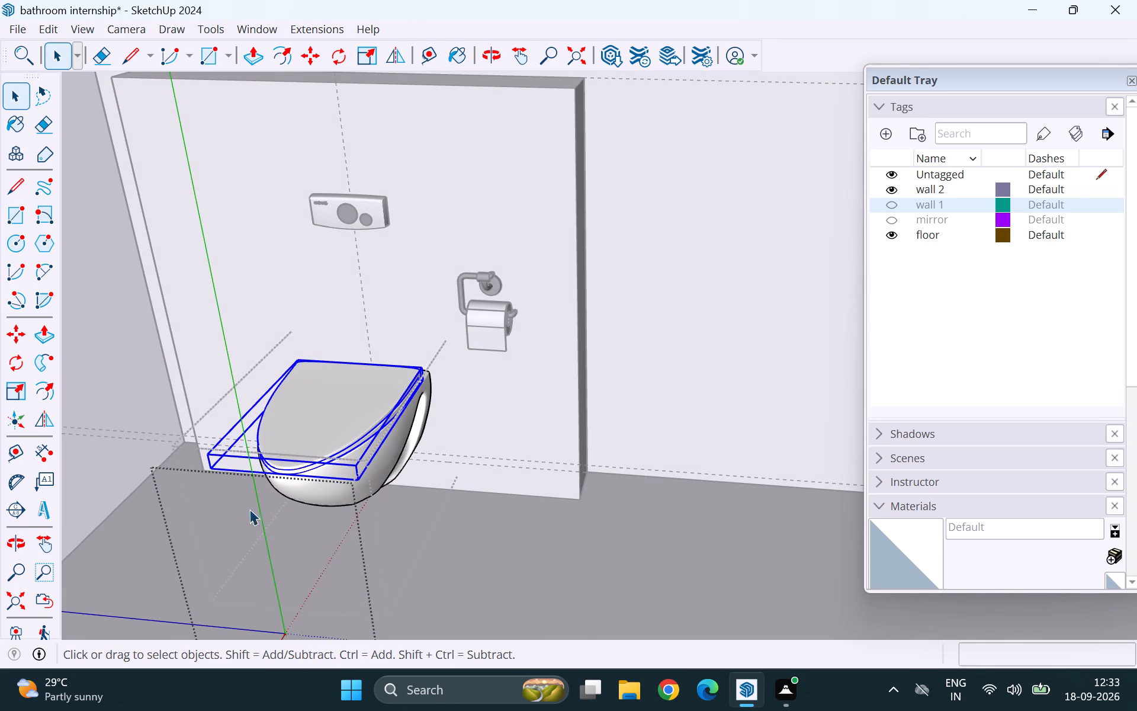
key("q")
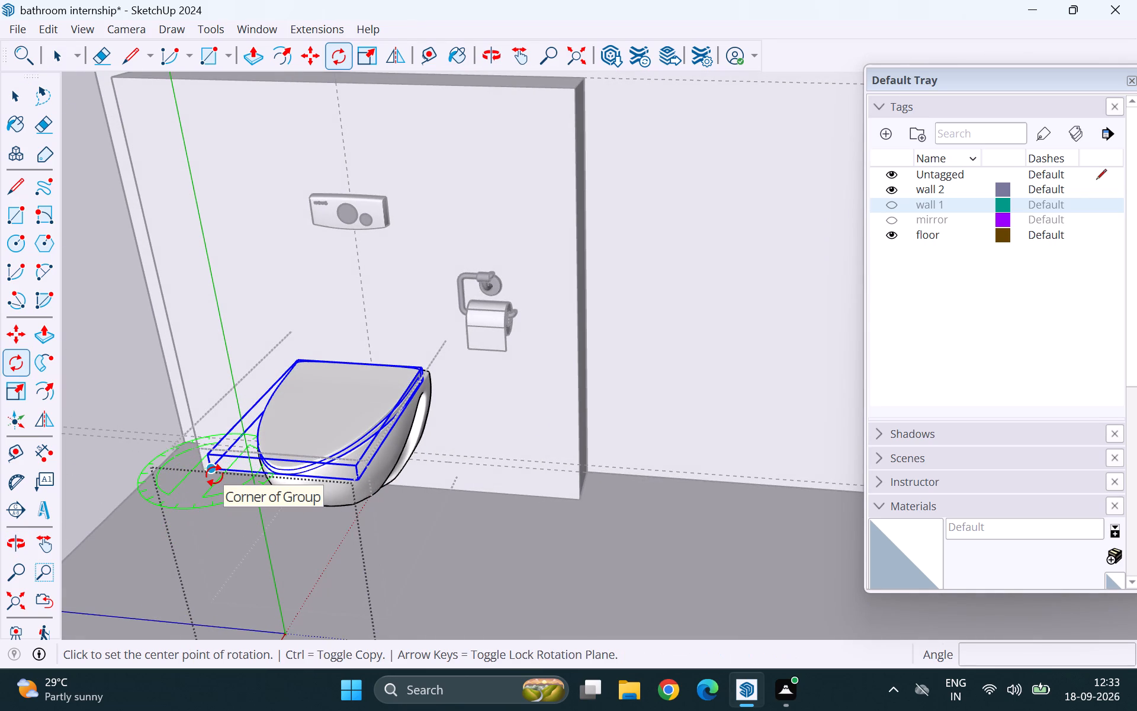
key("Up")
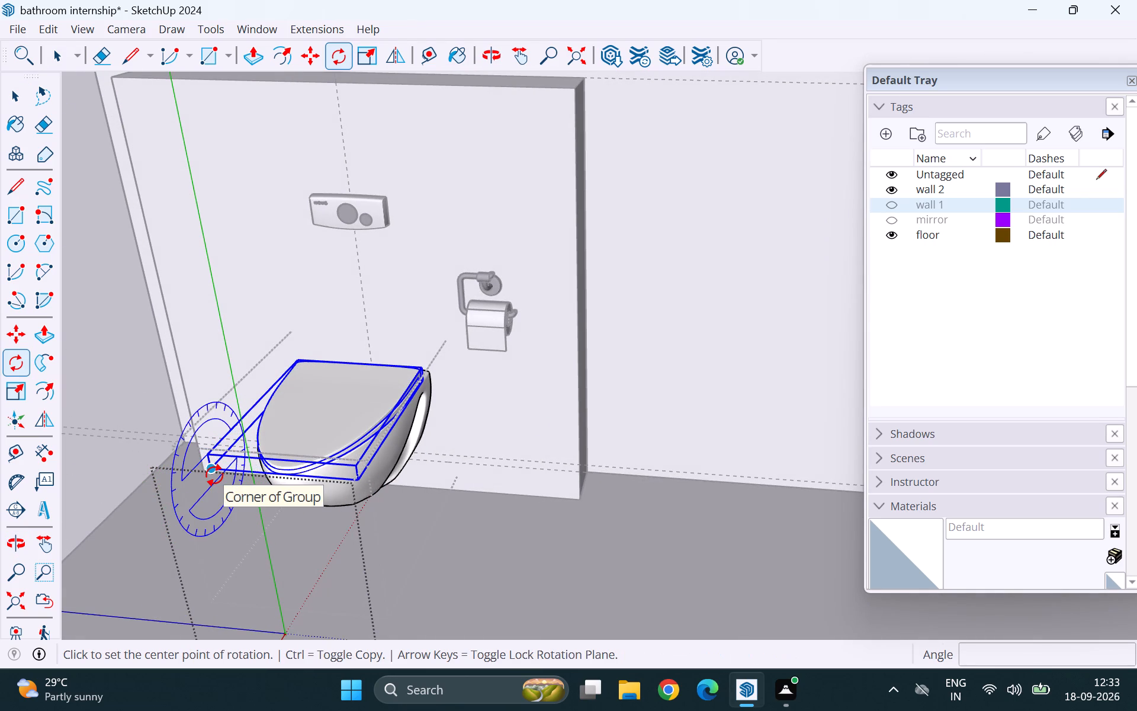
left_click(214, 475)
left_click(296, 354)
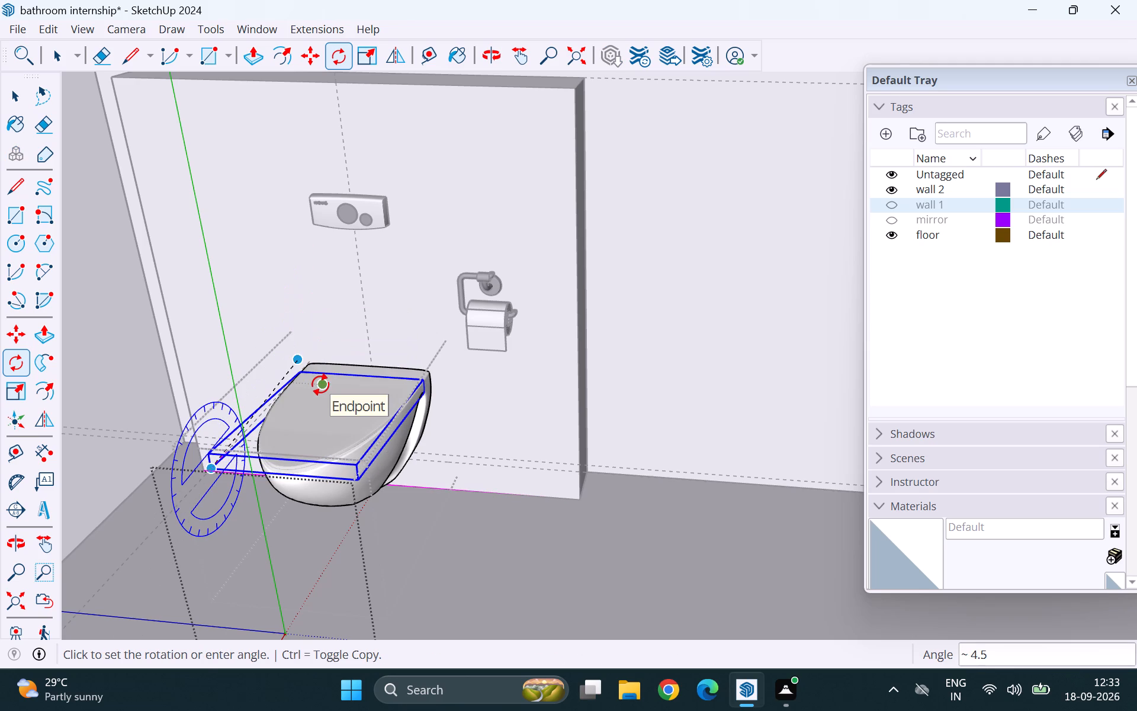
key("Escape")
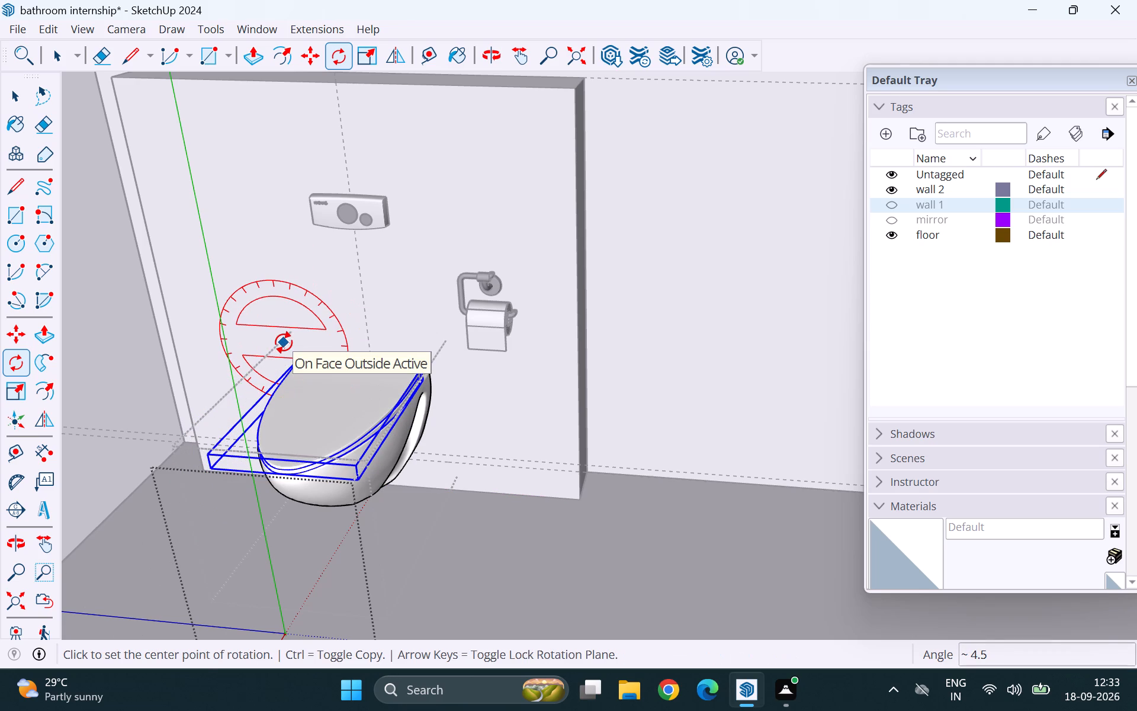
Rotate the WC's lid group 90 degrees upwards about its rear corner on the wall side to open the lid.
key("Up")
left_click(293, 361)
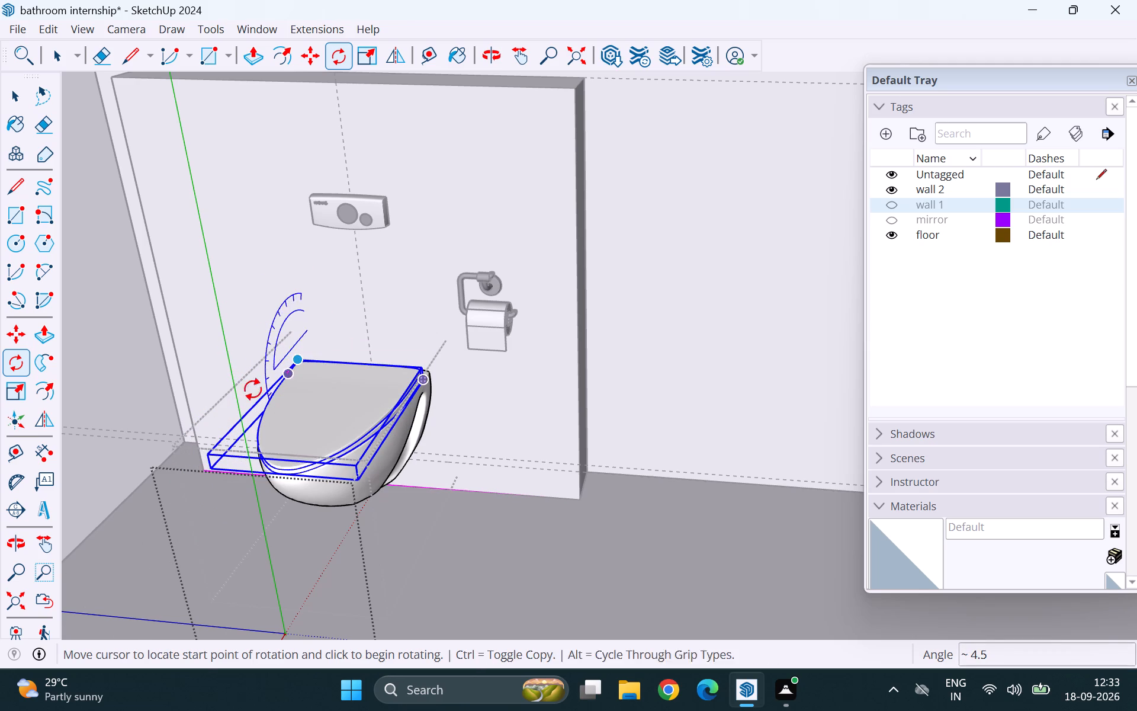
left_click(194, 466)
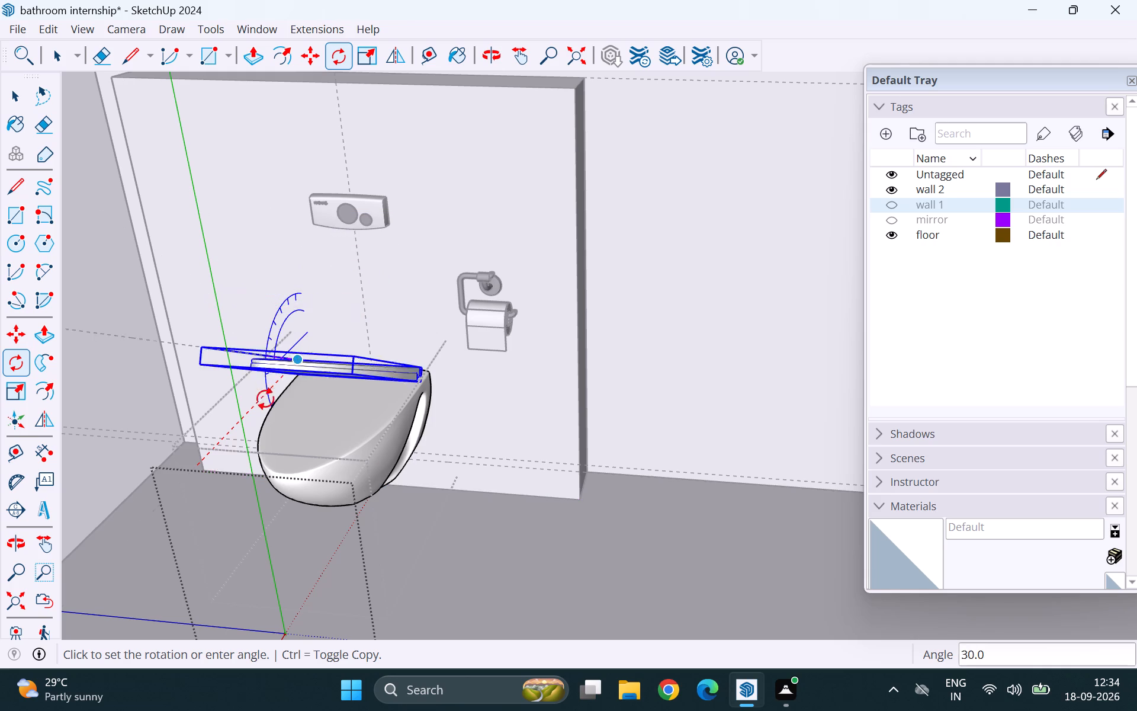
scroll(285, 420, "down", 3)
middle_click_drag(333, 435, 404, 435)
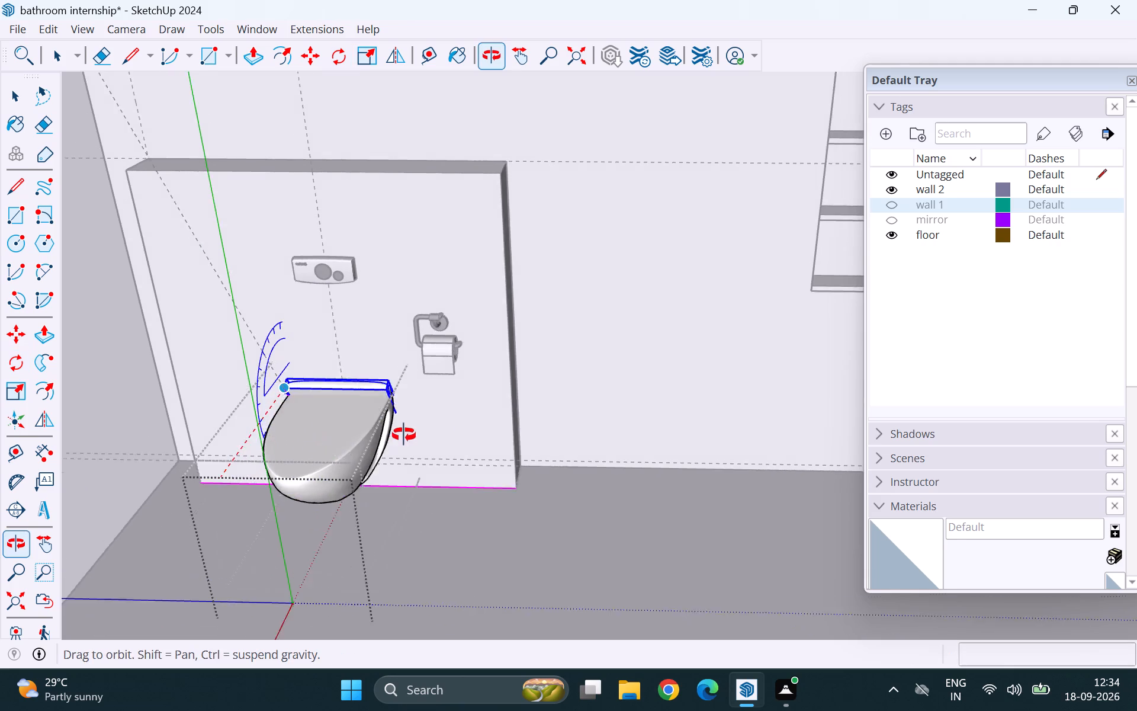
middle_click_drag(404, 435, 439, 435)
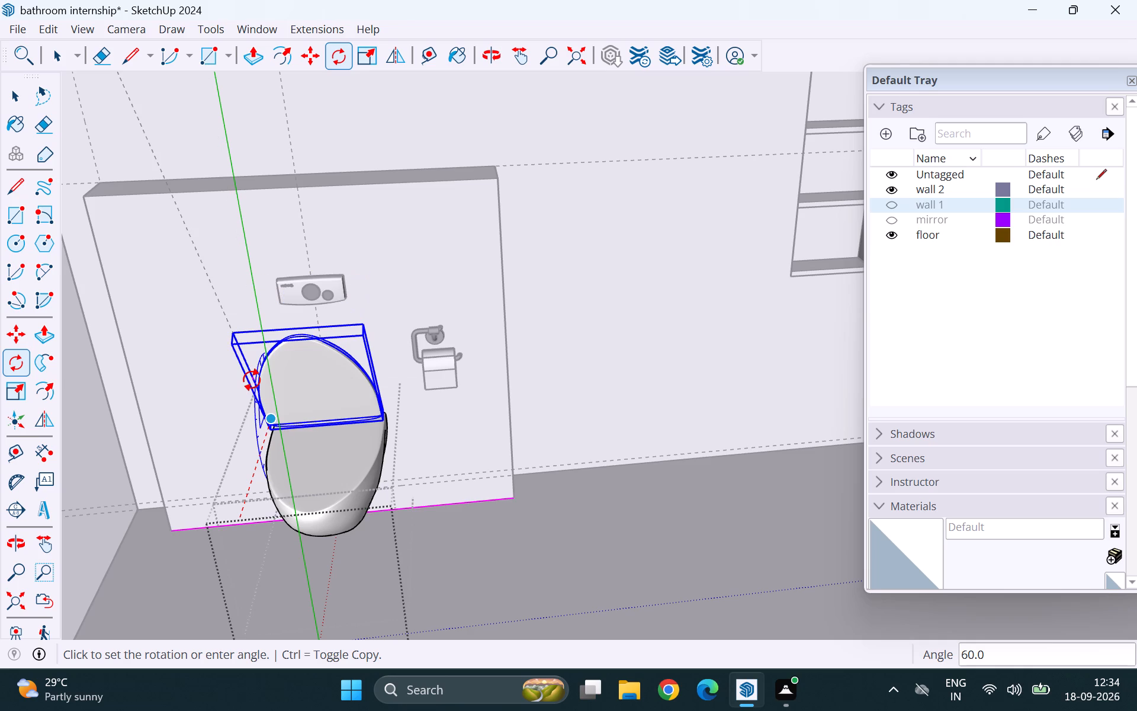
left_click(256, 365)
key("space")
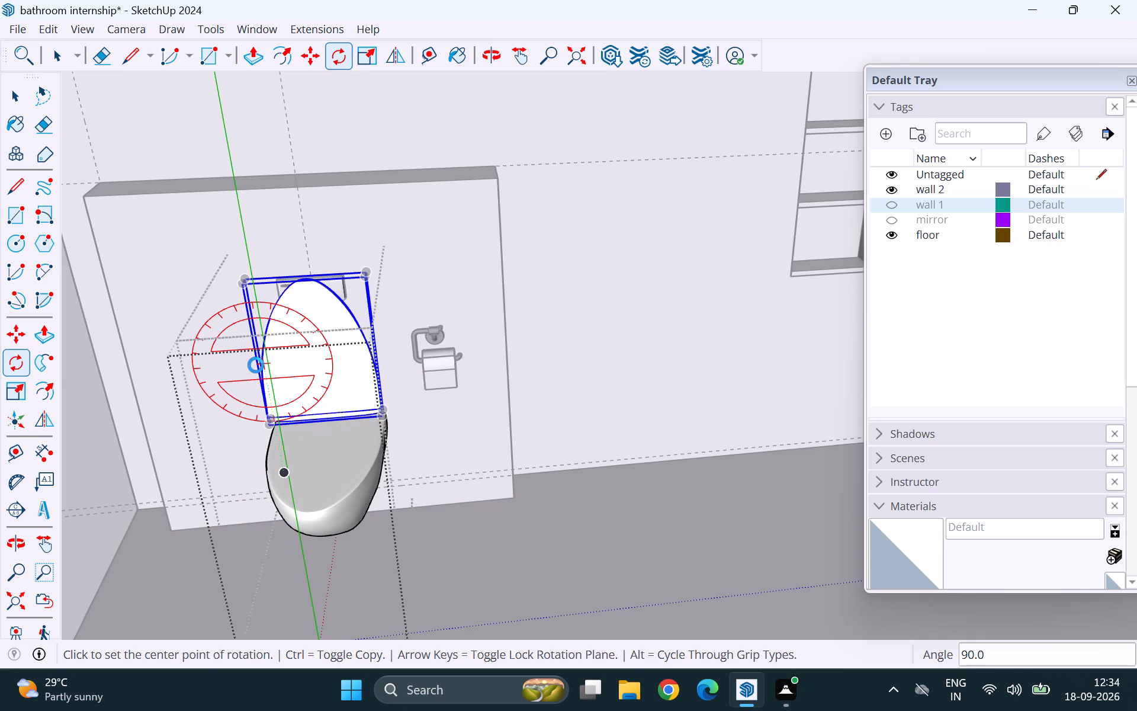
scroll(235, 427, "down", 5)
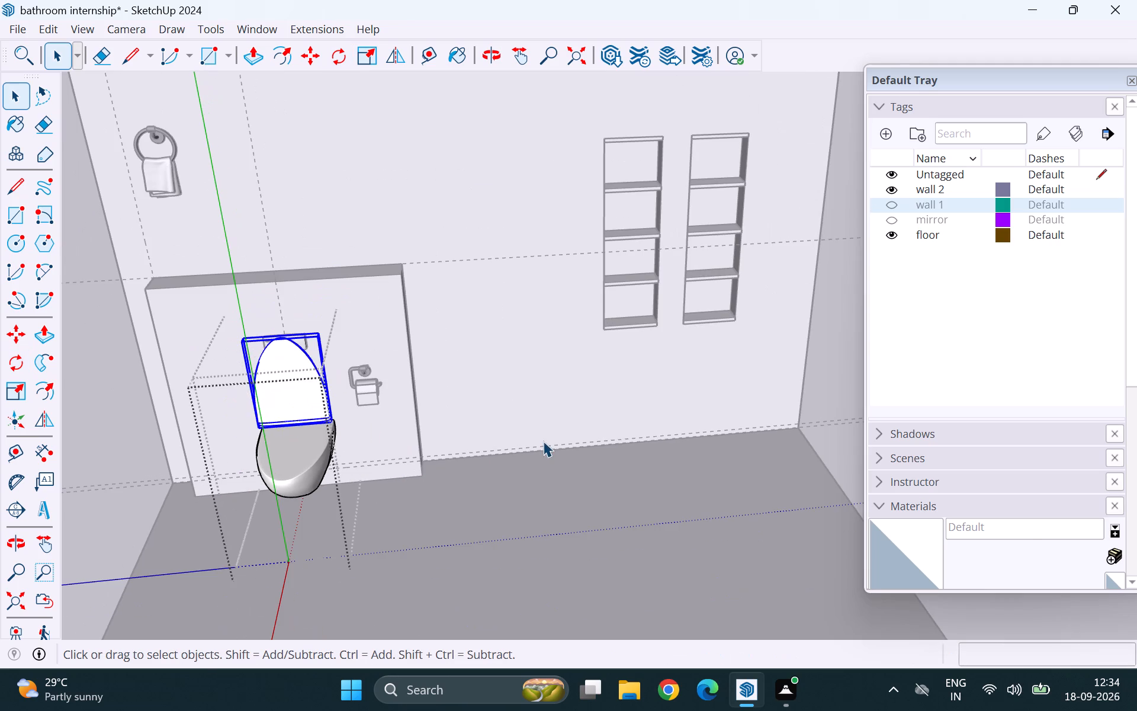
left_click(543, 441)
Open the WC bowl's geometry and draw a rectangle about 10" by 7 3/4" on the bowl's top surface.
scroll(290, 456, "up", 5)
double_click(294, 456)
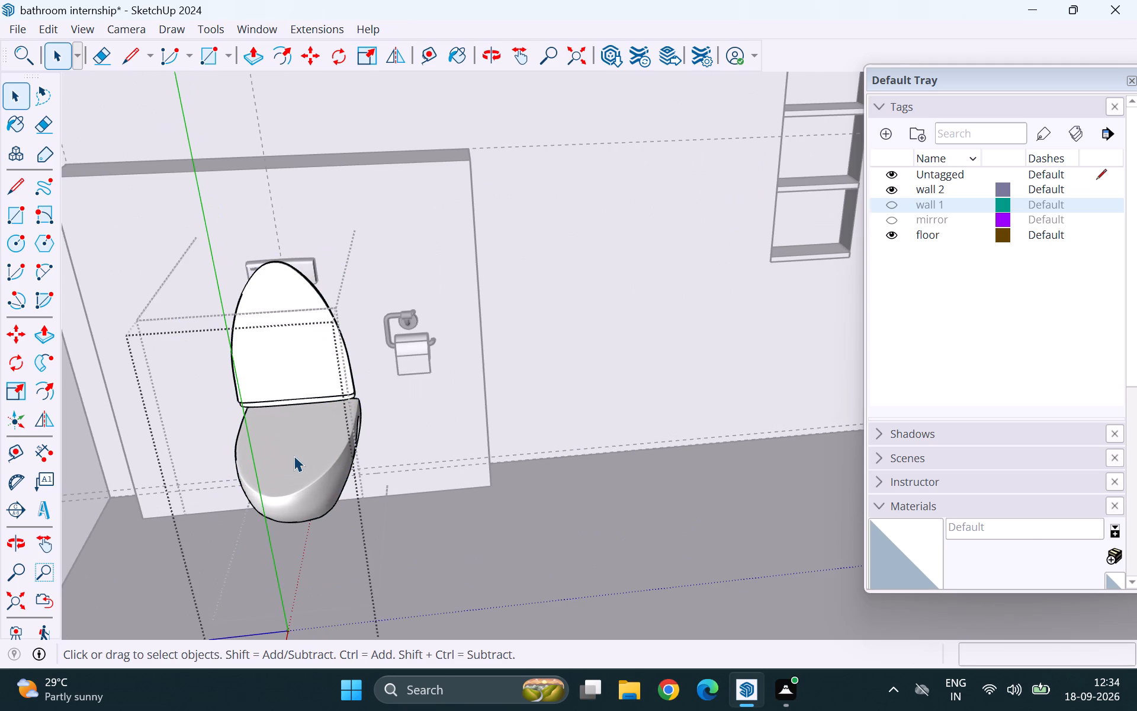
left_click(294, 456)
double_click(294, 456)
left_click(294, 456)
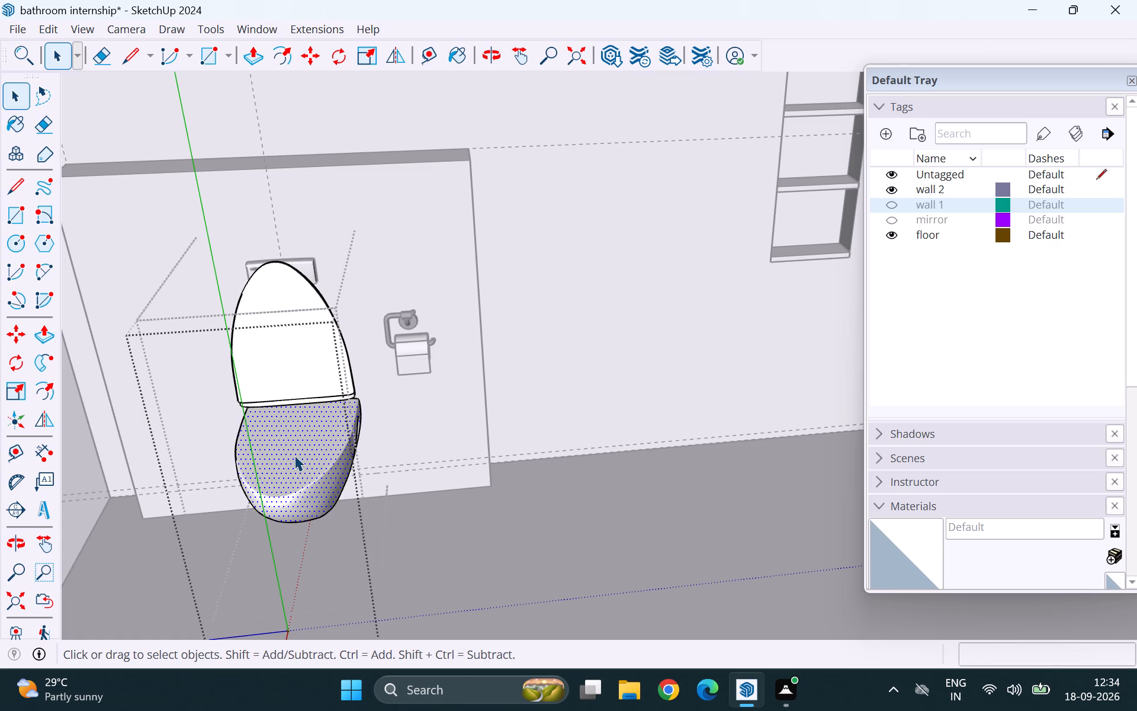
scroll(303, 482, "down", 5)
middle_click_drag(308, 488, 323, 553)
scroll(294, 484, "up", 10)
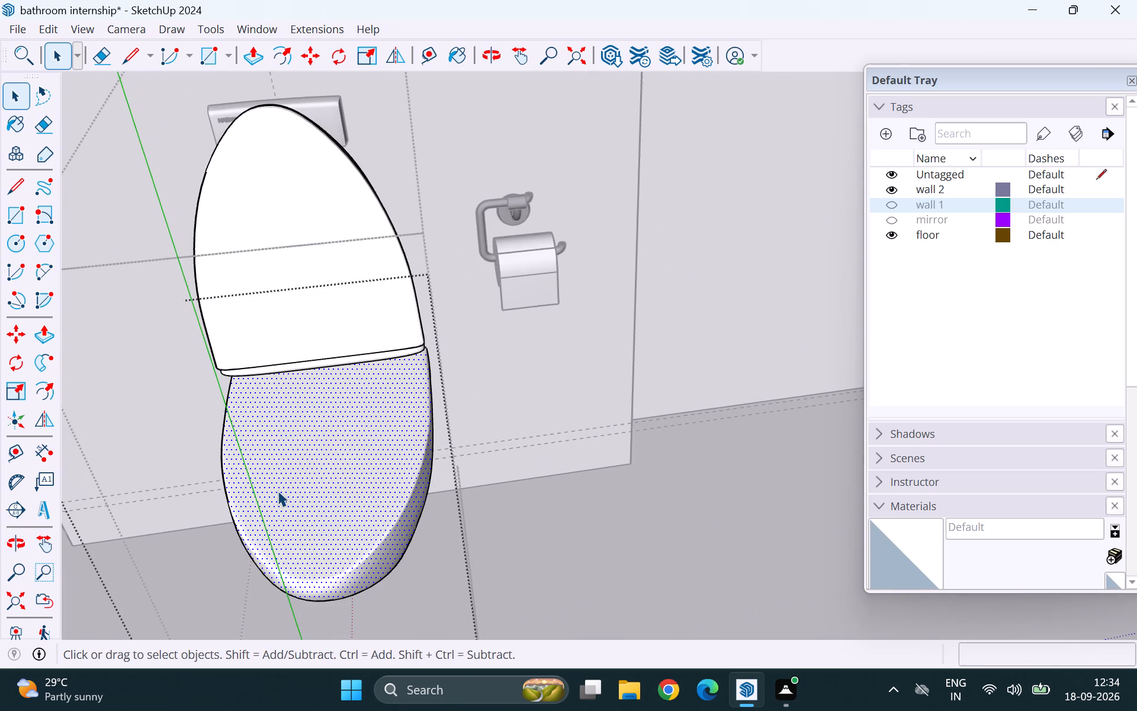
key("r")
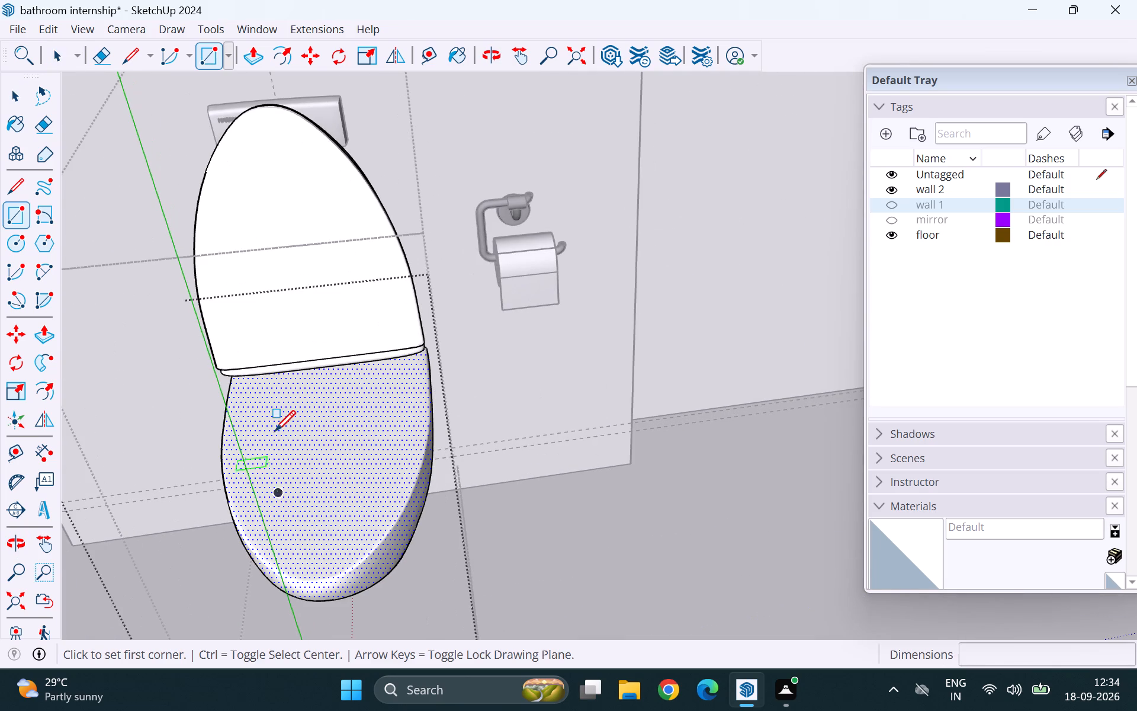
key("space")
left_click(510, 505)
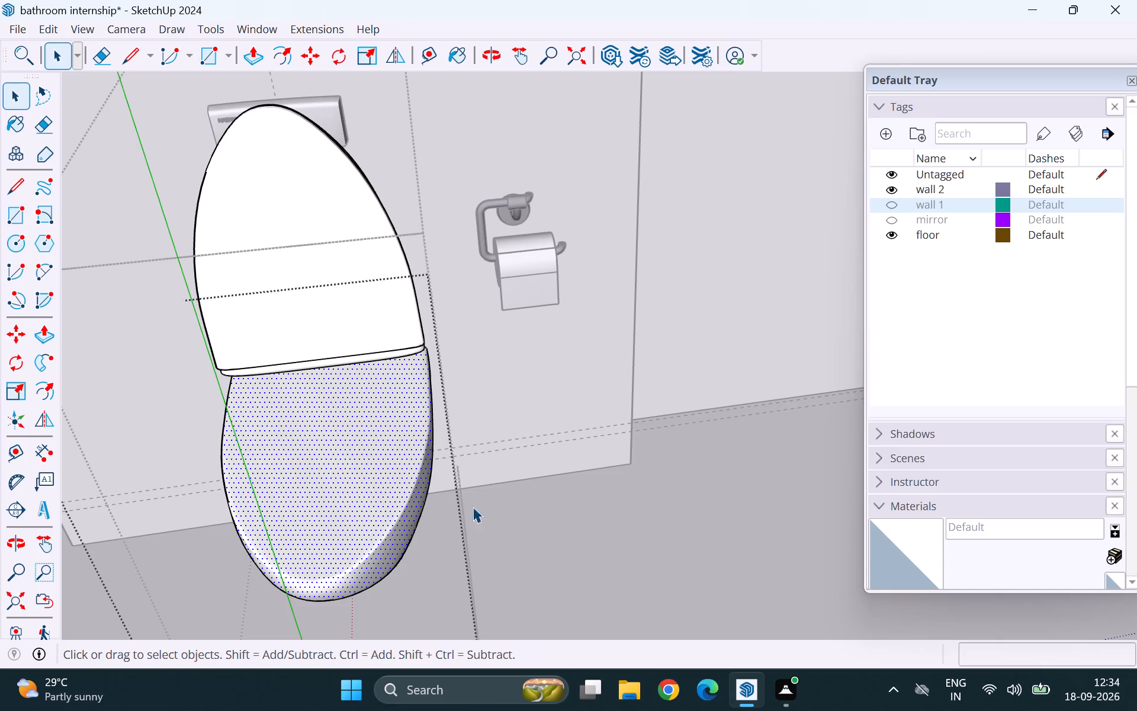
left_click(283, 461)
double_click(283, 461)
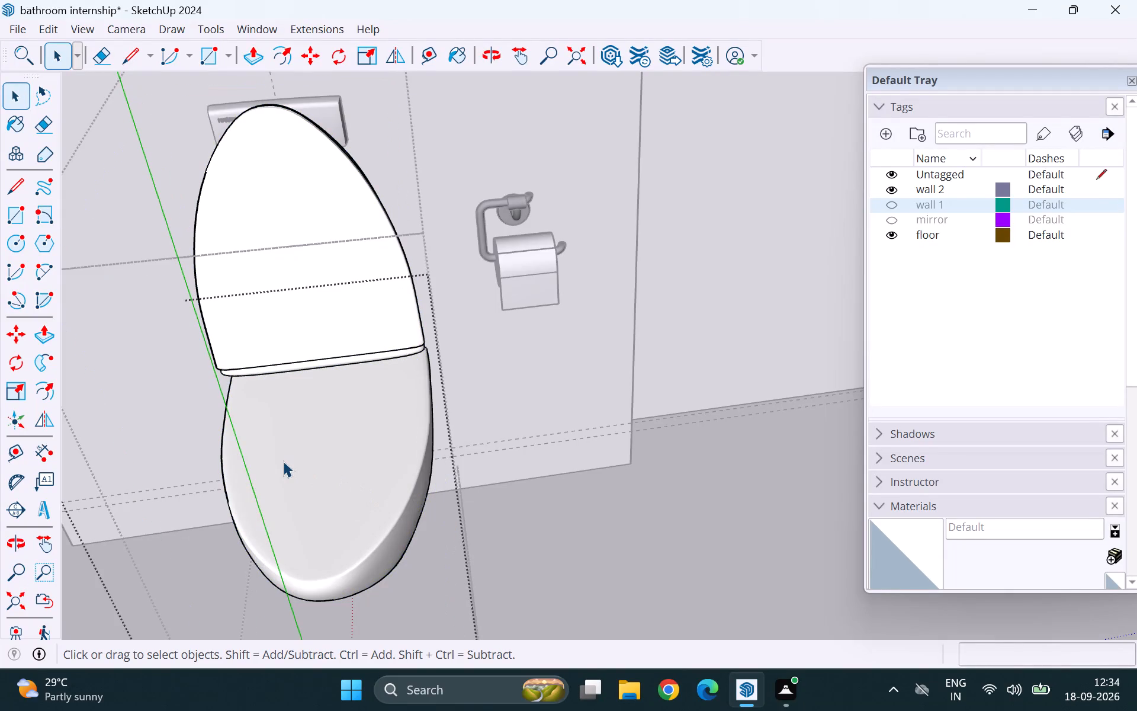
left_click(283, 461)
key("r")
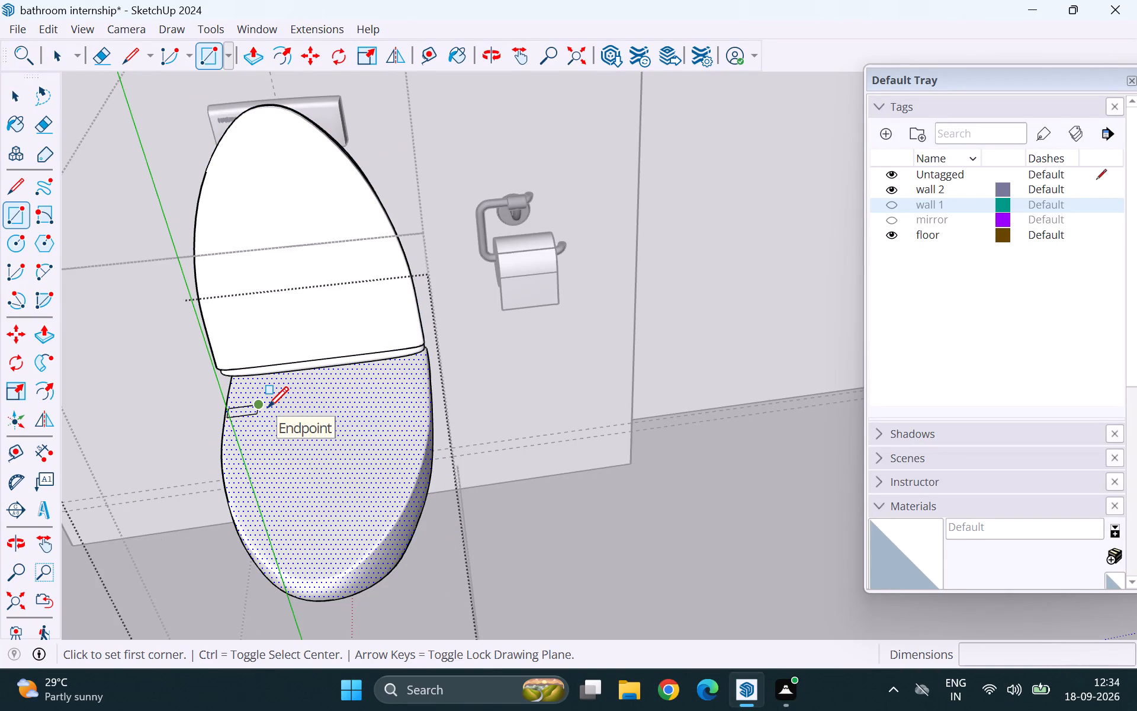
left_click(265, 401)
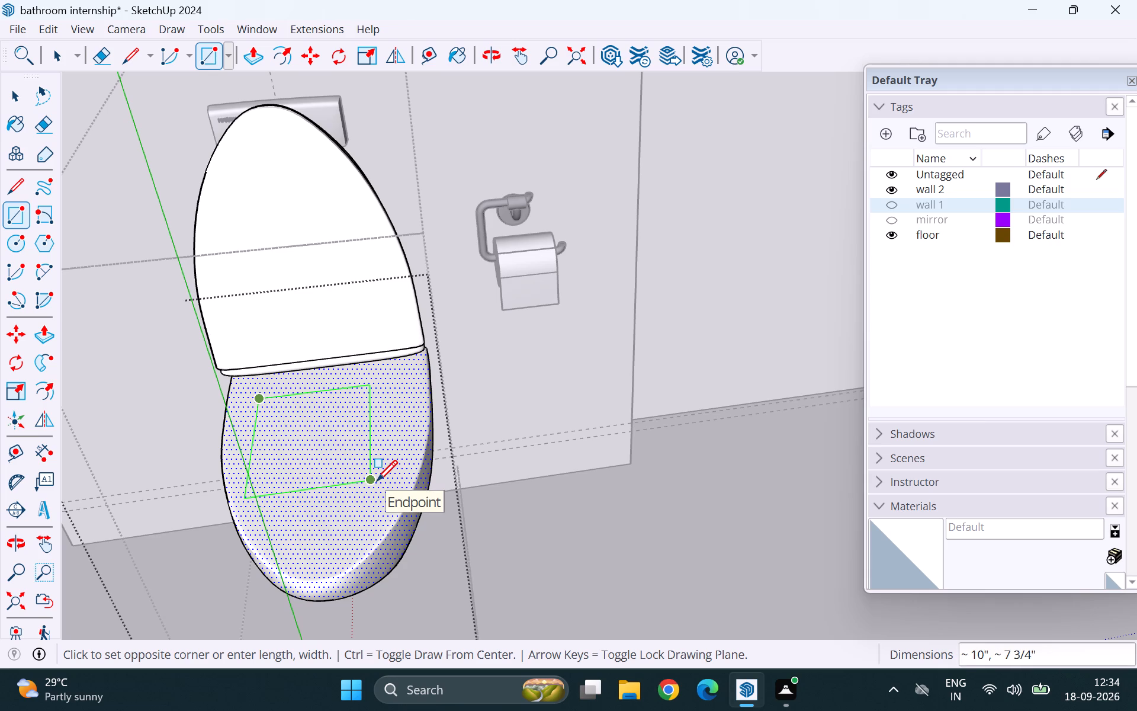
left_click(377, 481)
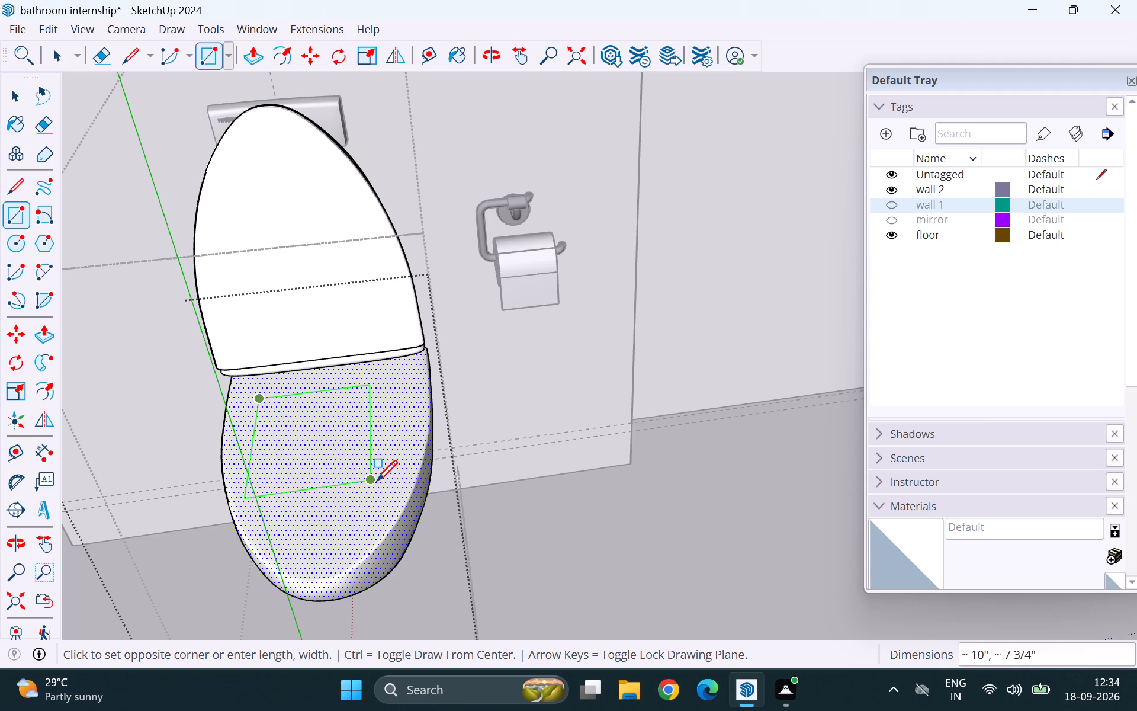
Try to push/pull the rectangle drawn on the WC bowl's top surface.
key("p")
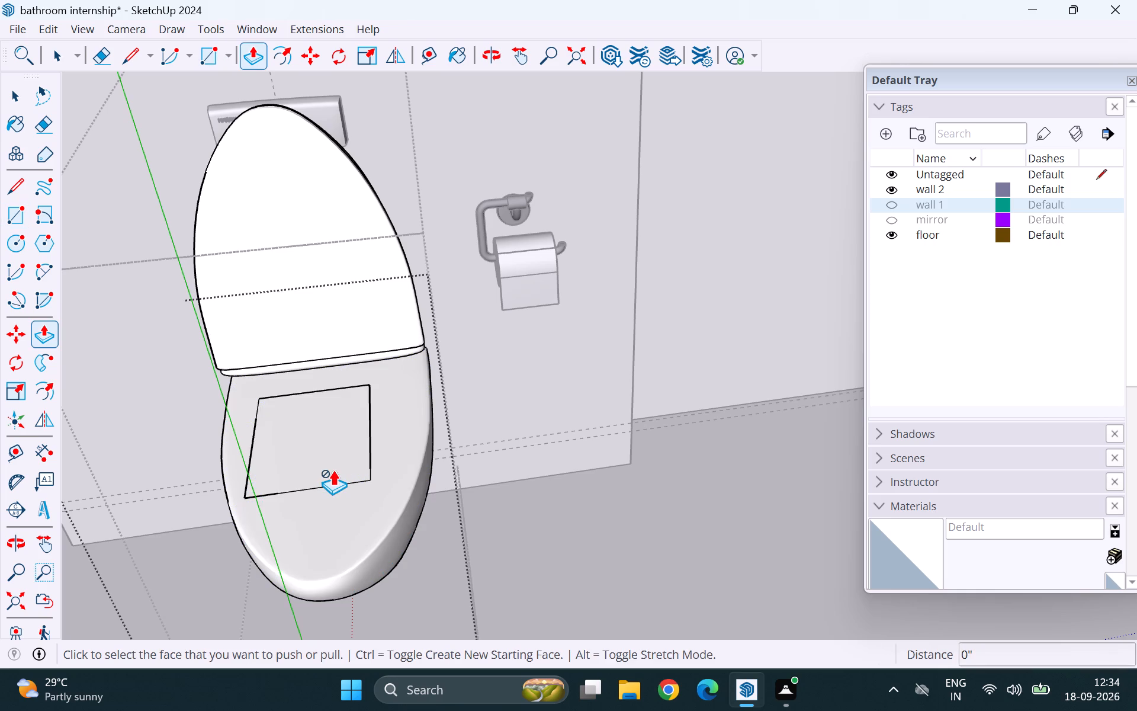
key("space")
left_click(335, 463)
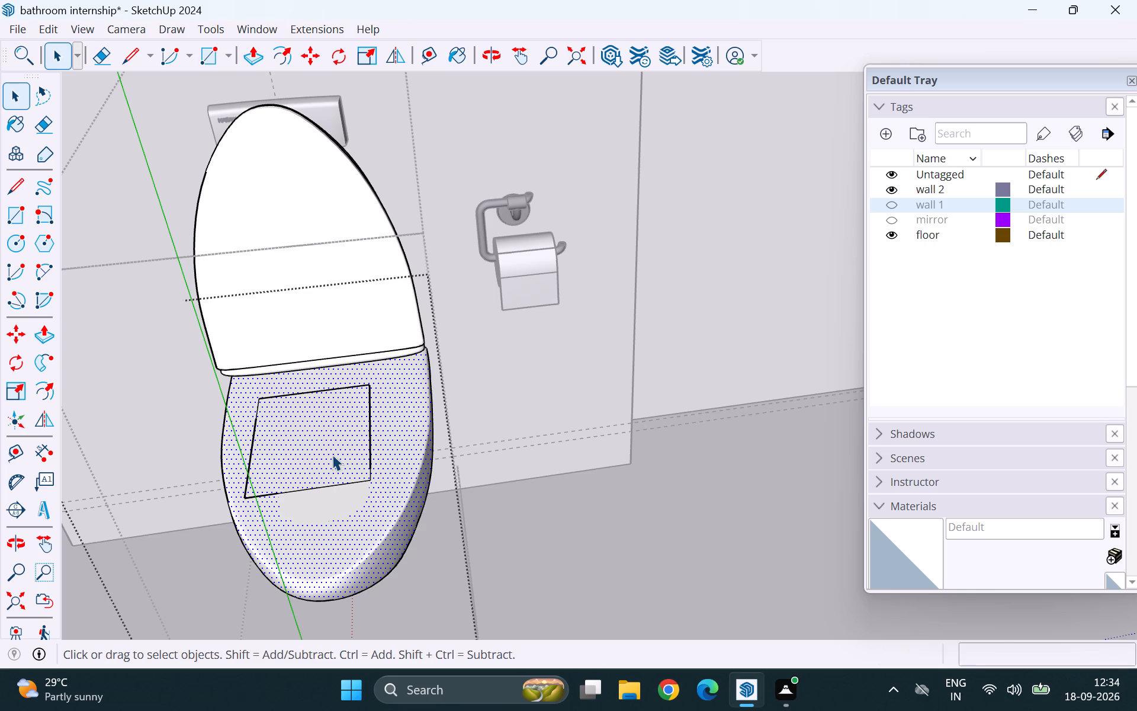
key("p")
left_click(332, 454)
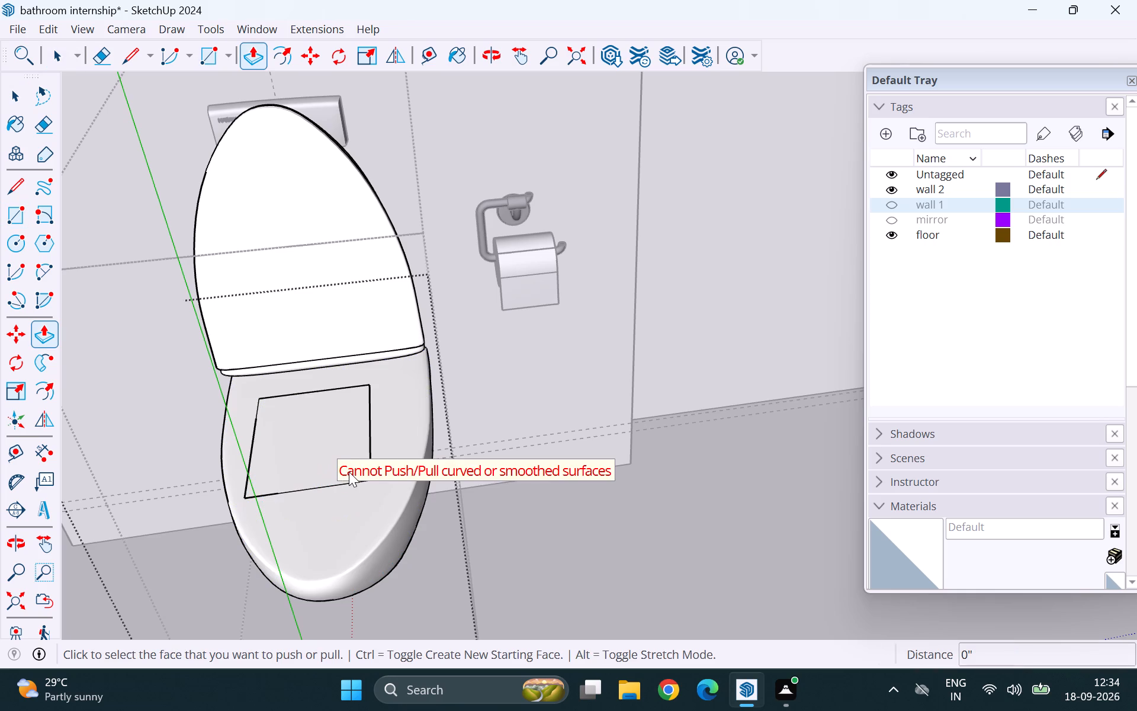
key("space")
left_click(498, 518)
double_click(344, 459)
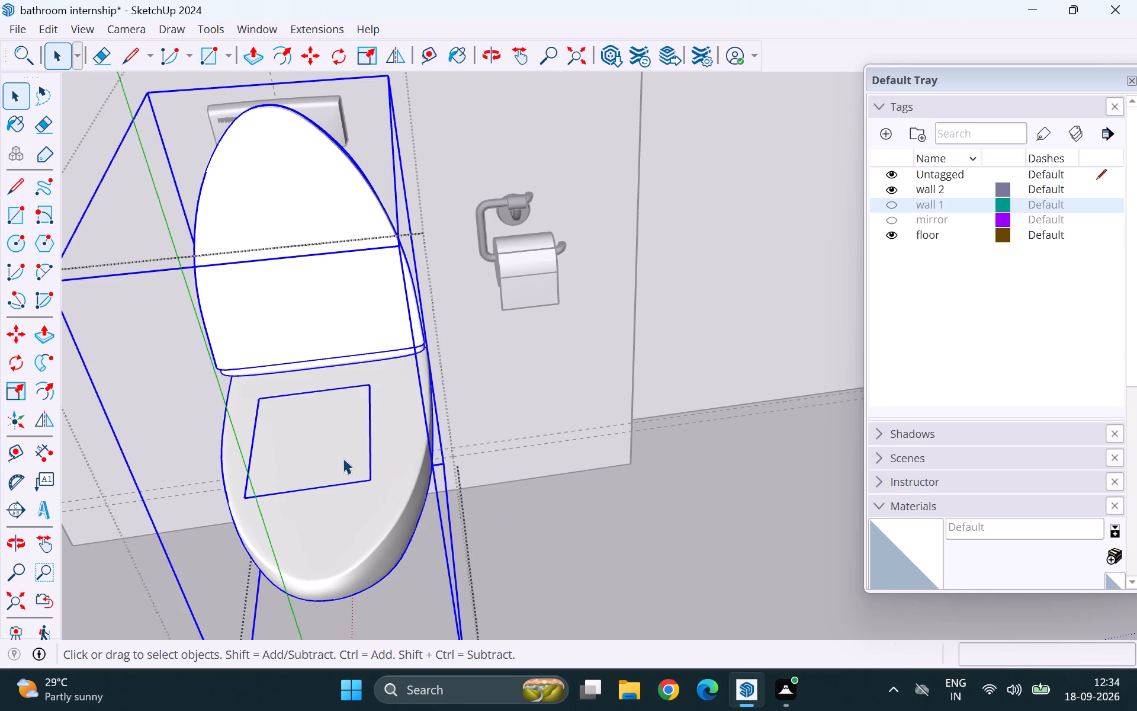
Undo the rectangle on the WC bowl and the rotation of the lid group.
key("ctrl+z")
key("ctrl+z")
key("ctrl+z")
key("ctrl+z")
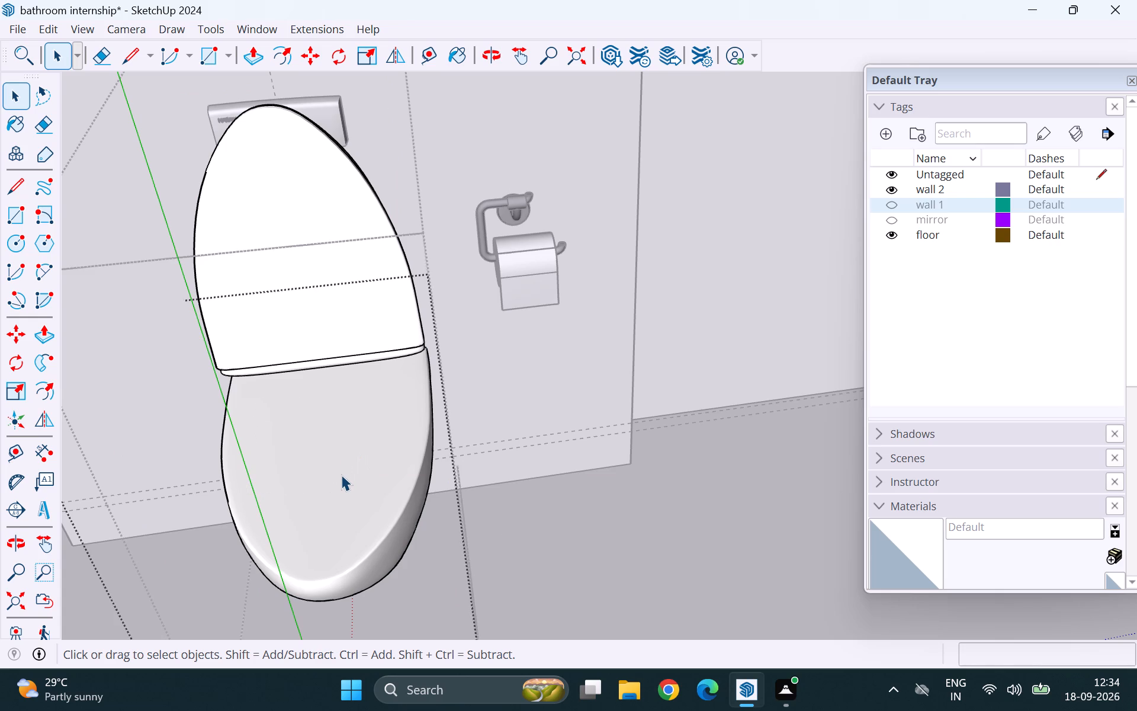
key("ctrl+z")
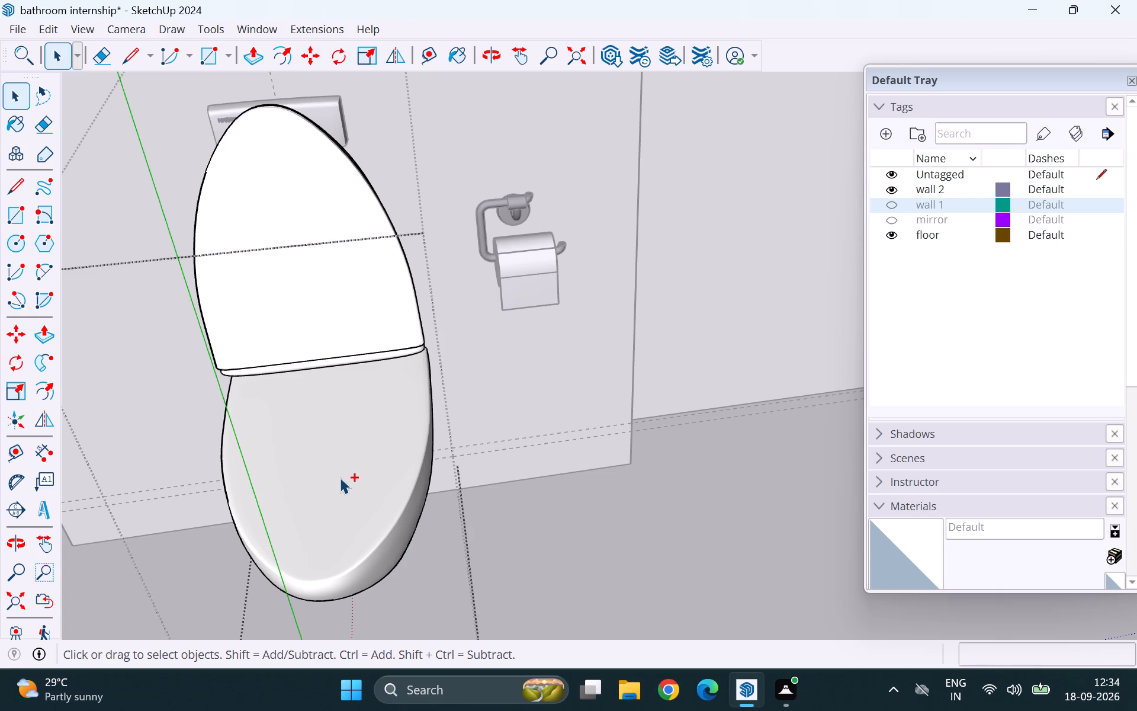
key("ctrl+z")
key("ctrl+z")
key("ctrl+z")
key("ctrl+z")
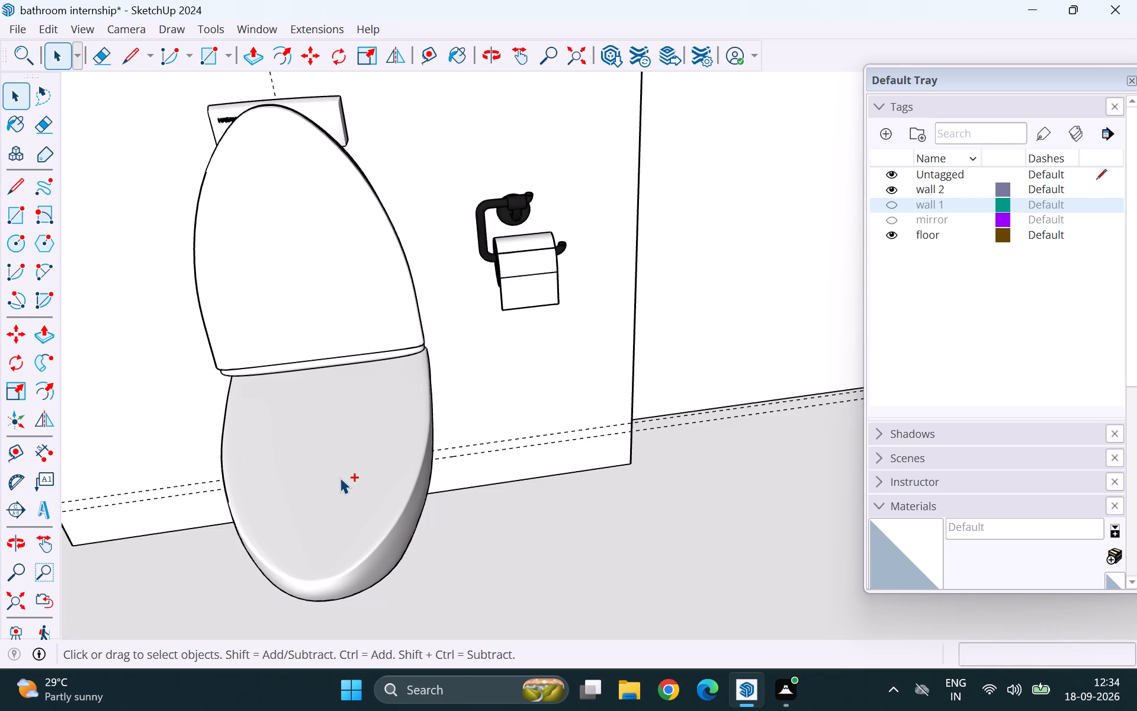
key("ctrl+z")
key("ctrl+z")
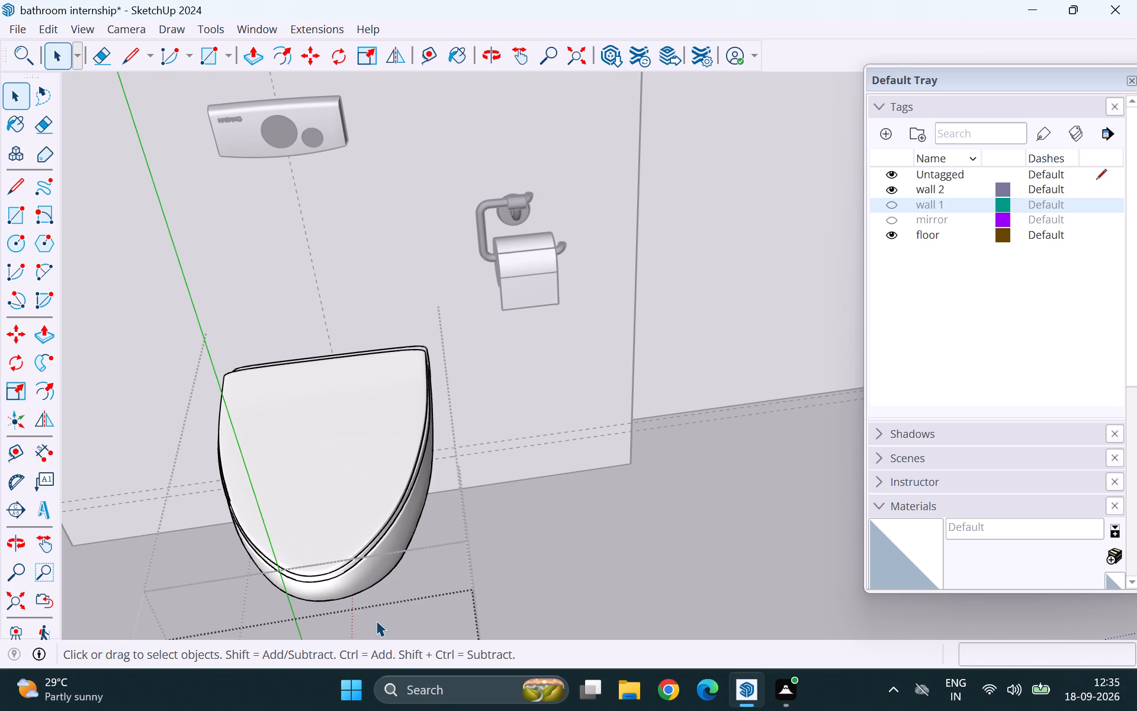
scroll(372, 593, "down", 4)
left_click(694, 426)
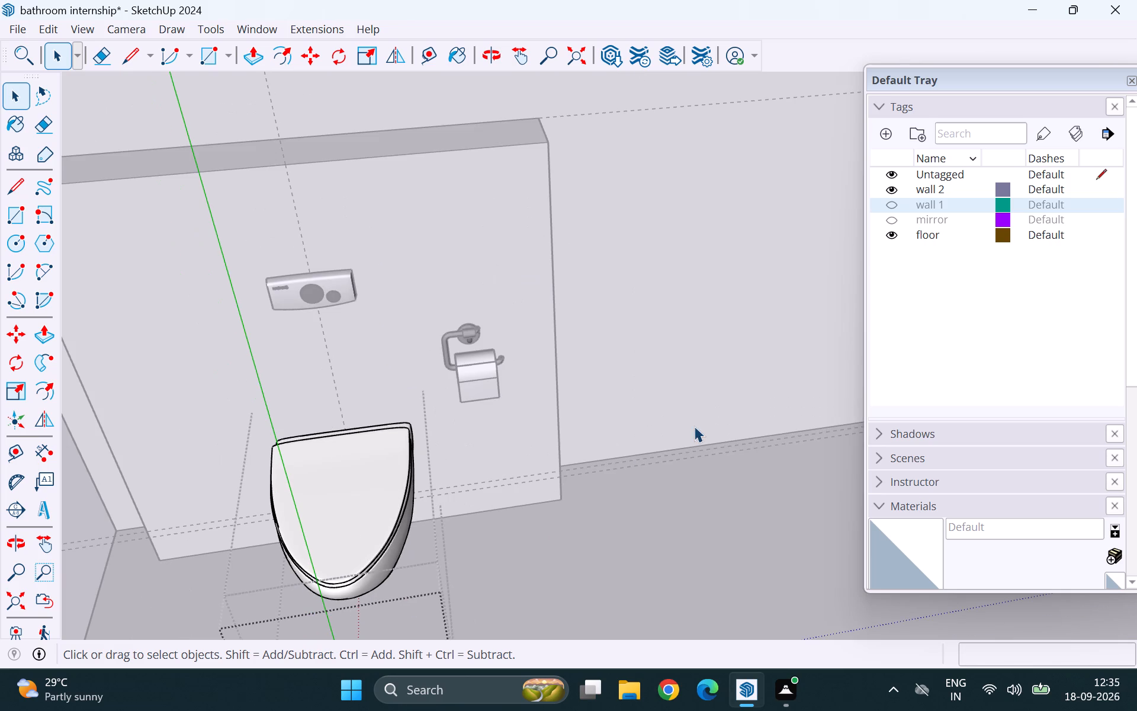
Leave the WC's nested group editing and return to the whole bathroom model.
scroll(210, 334, "down", 11)
left_click(735, 401)
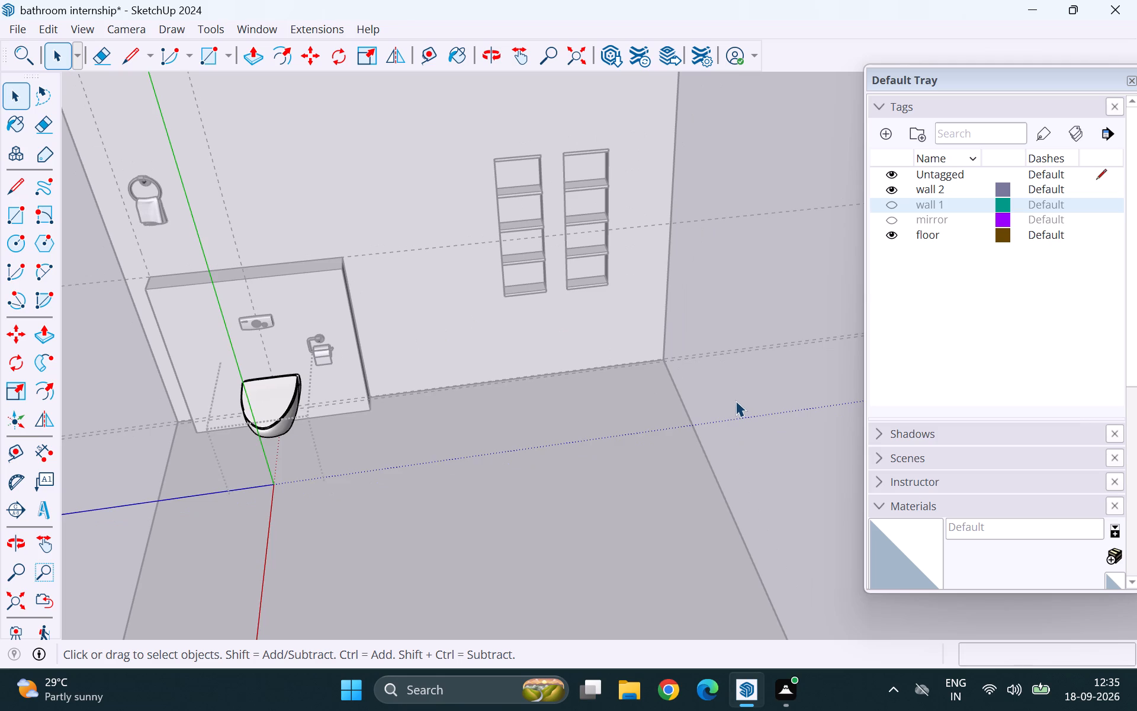
left_click(770, 256)
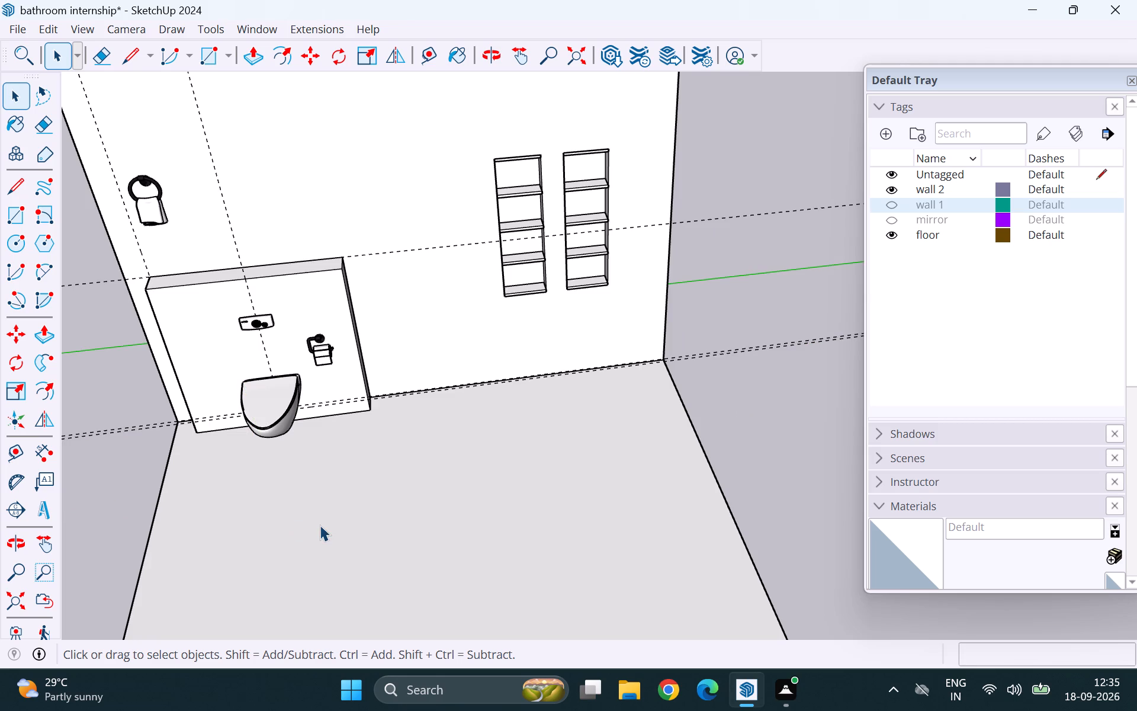
Make the wall 1 and mirror tags visible again.
middle_click_drag(320, 525, 341, 350)
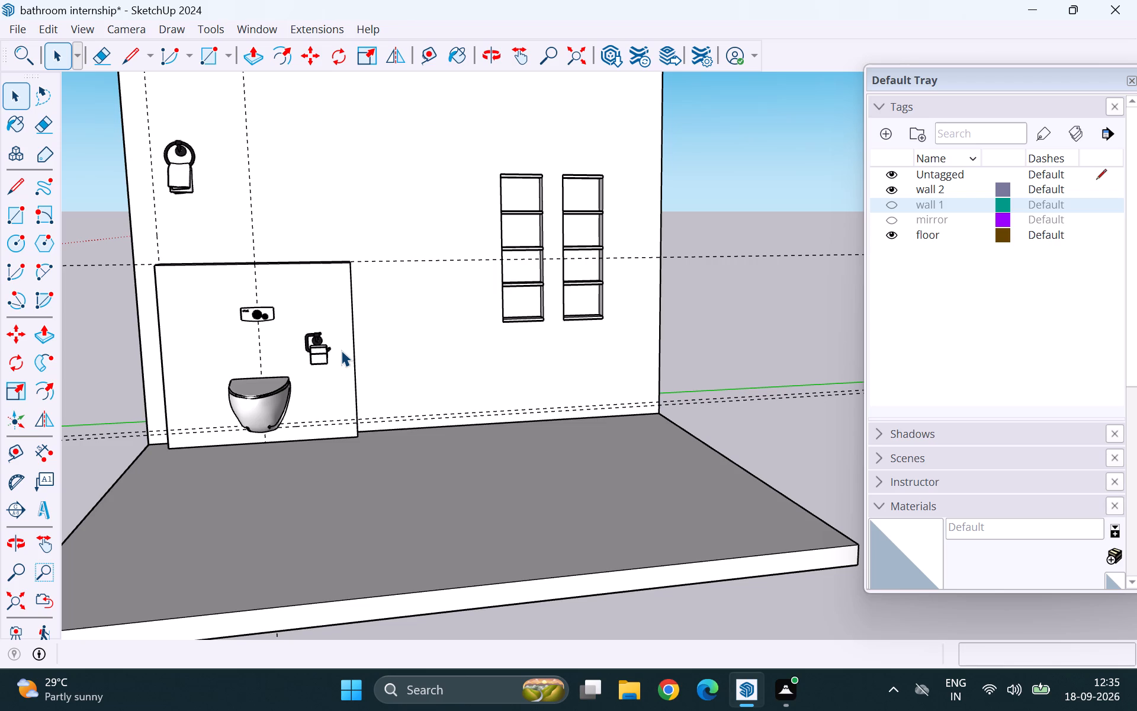
scroll(335, 398, "down", 5)
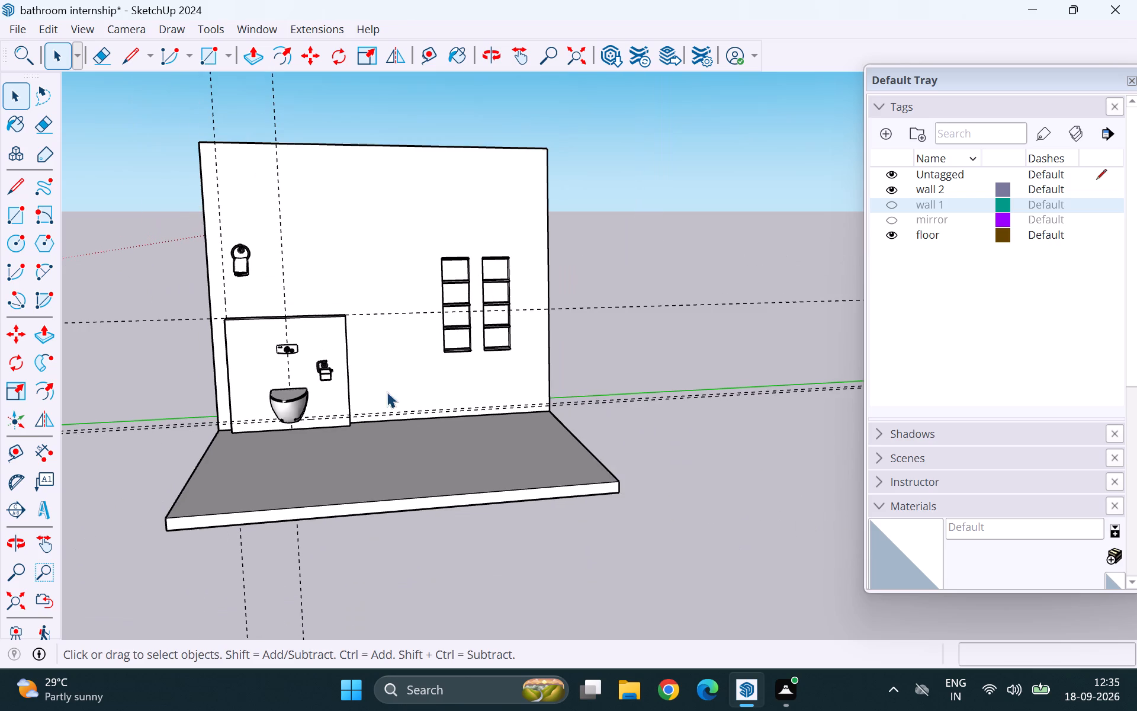
middle_click_drag(386, 360, 465, 415)
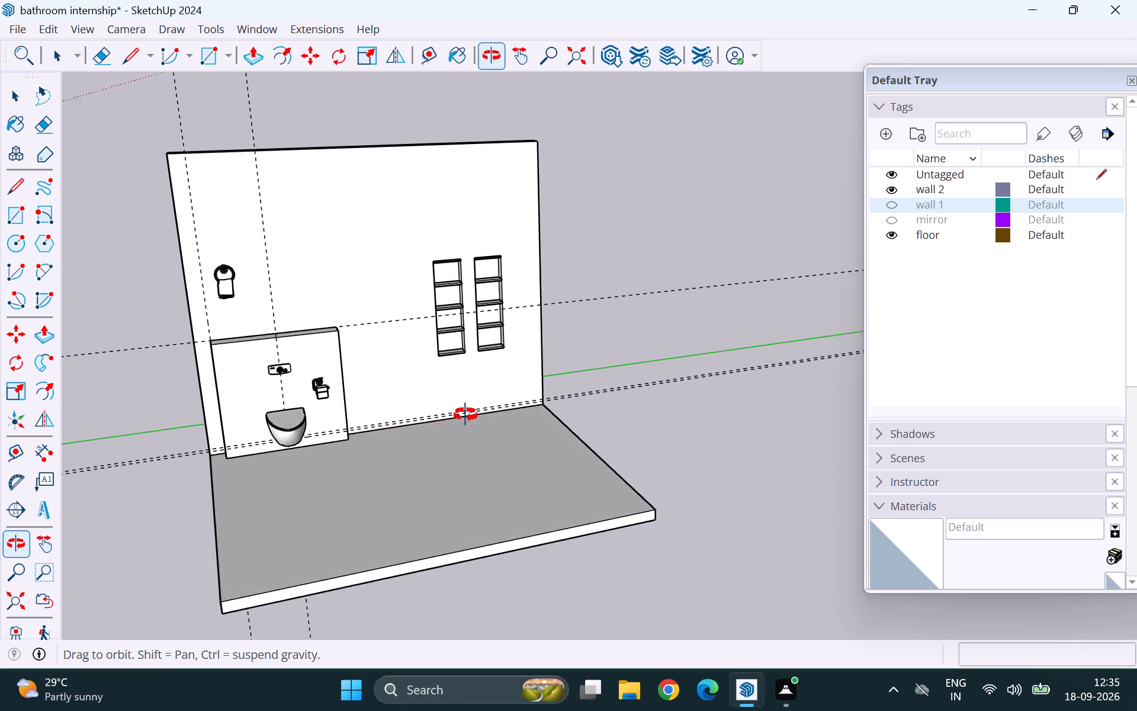
middle_click_drag(465, 415, 561, 433)
scroll(245, 375, "down", 10)
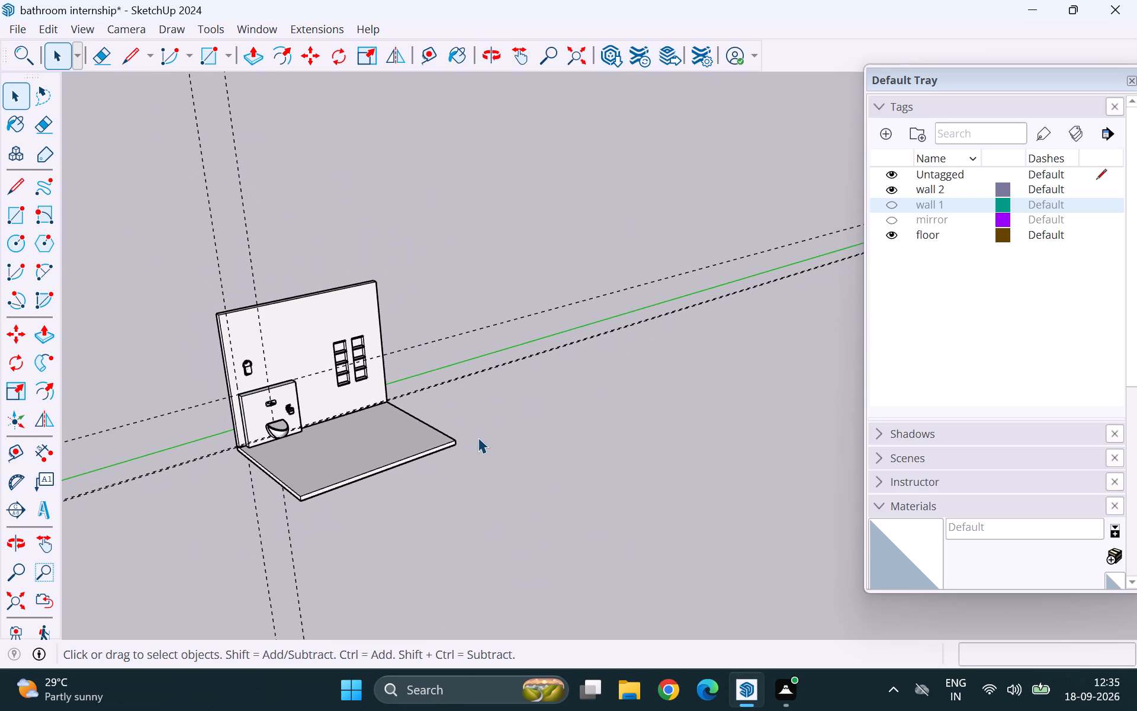
left_click(892, 208)
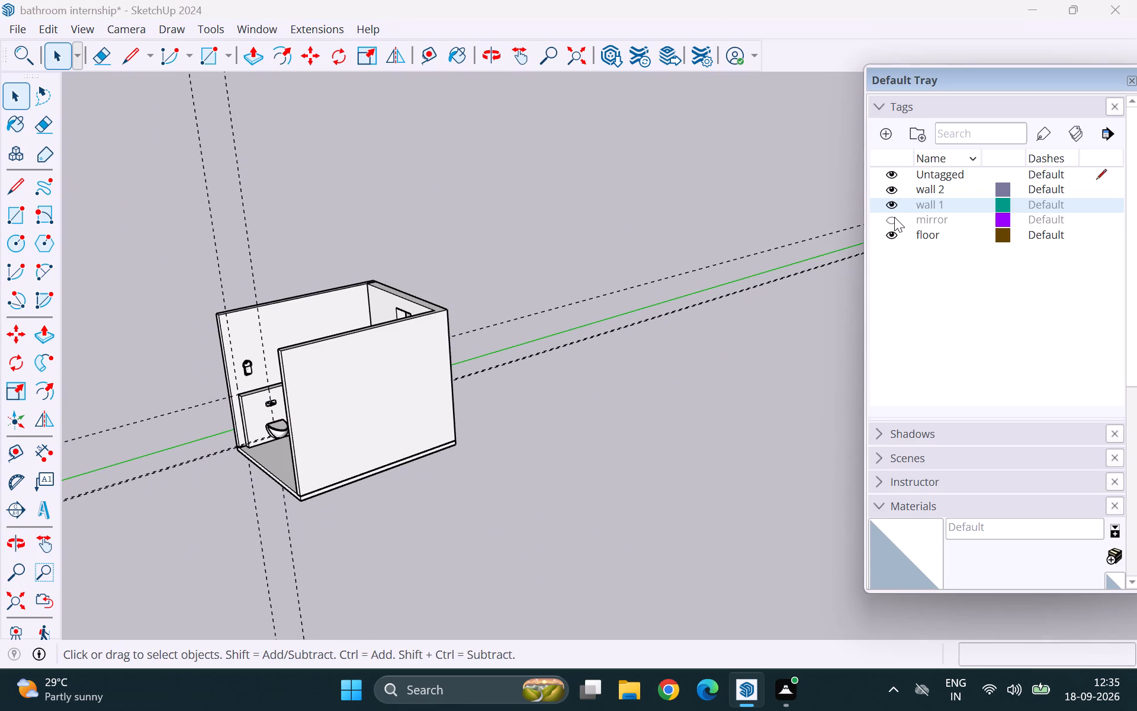
left_click(894, 221)
Examine the bathroom's interior around the window and the tall corner block, toggling the mirror tag's visibility to check what it controls.
scroll(310, 399, "down", 4)
middle_click_drag(236, 460, 301, 458)
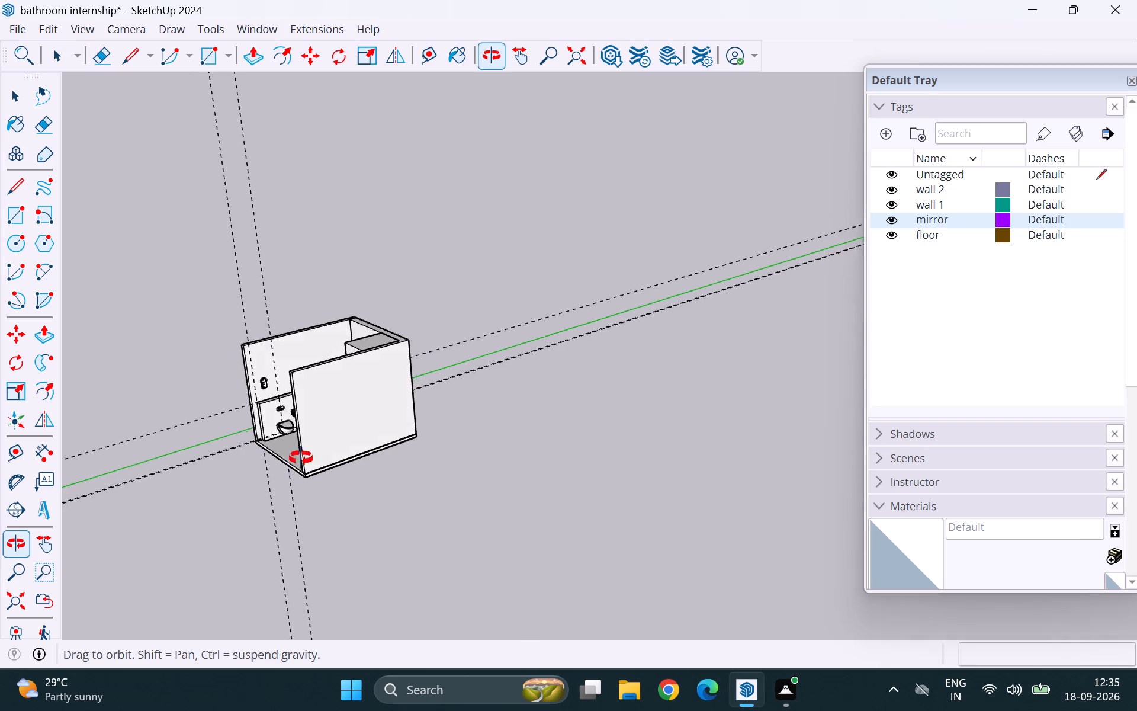
middle_click_drag(301, 458, 580, 447)
scroll(268, 285, "down", 4)
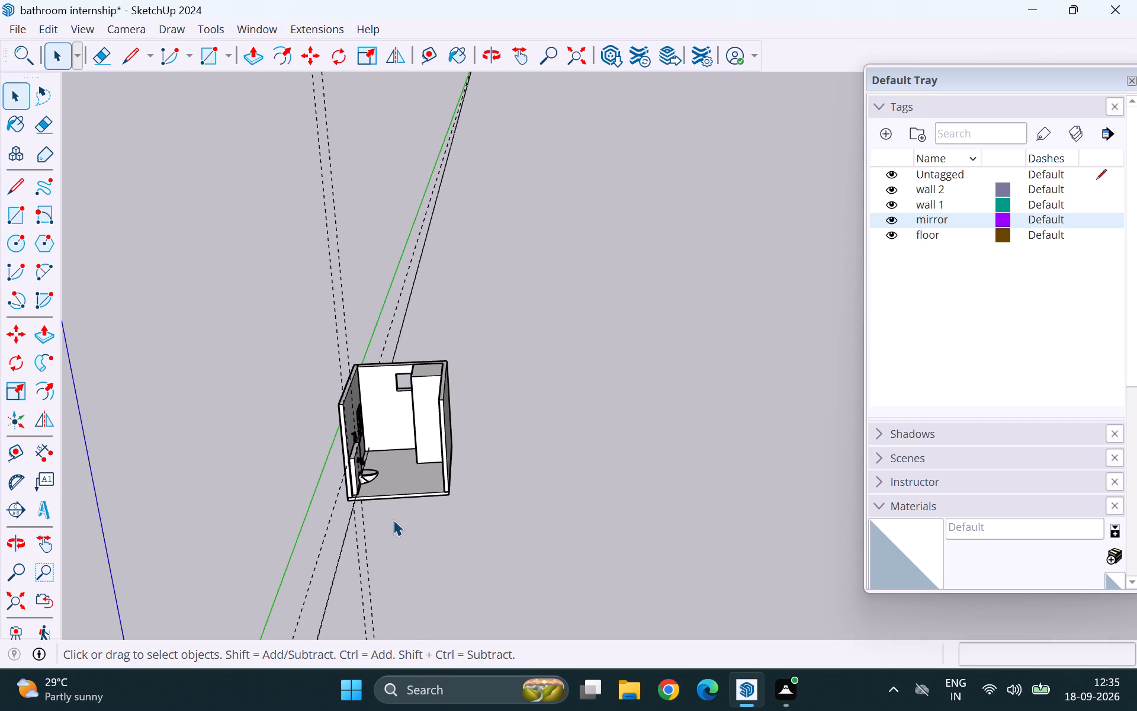
middle_click_drag(399, 515, 506, 459)
scroll(435, 469, "up", 6)
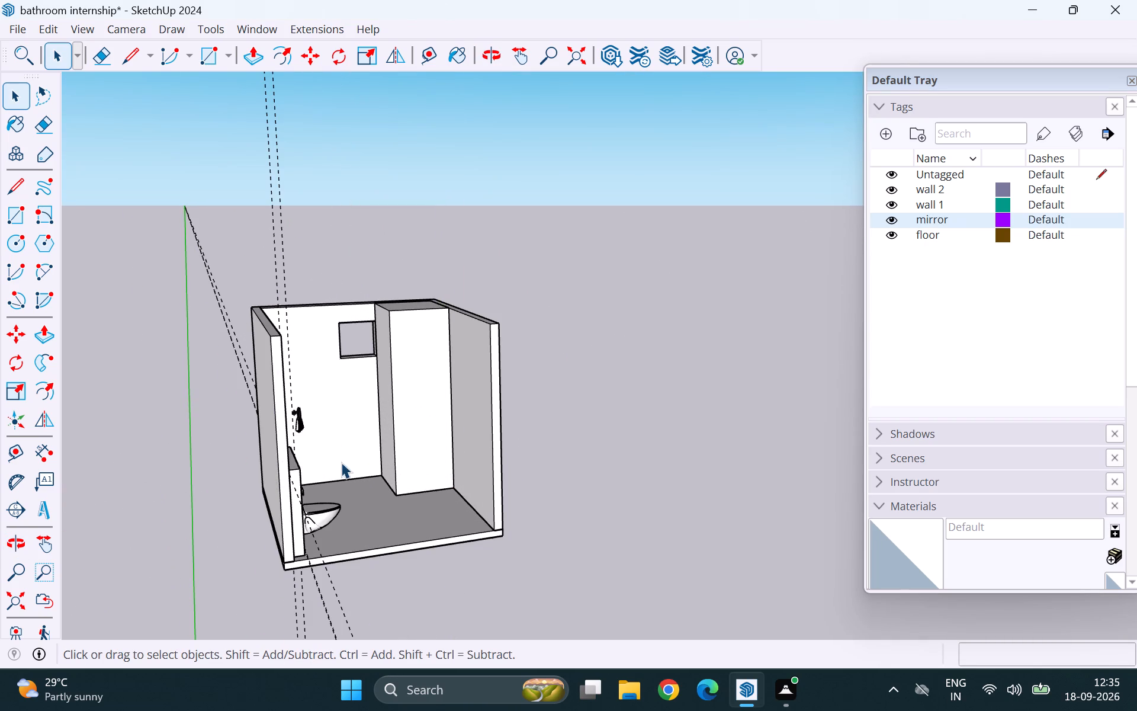
middle_click_drag(356, 456, 338, 492)
scroll(398, 314, "up", 12)
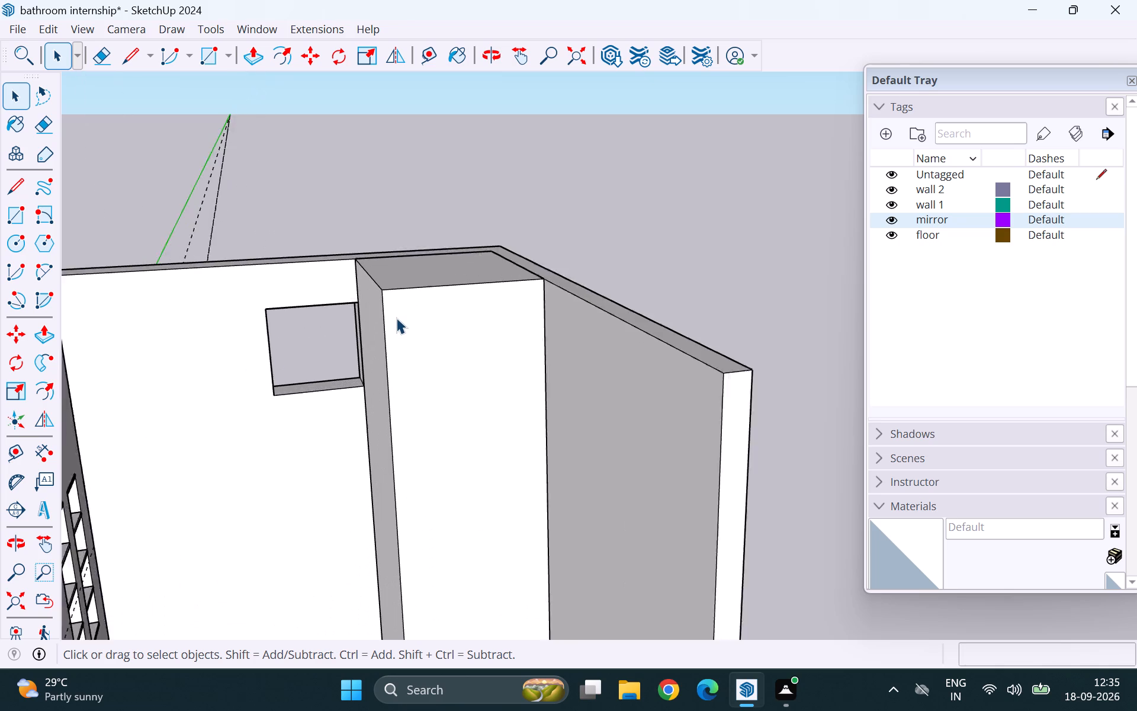
middle_click_drag(338, 430, 452, 328)
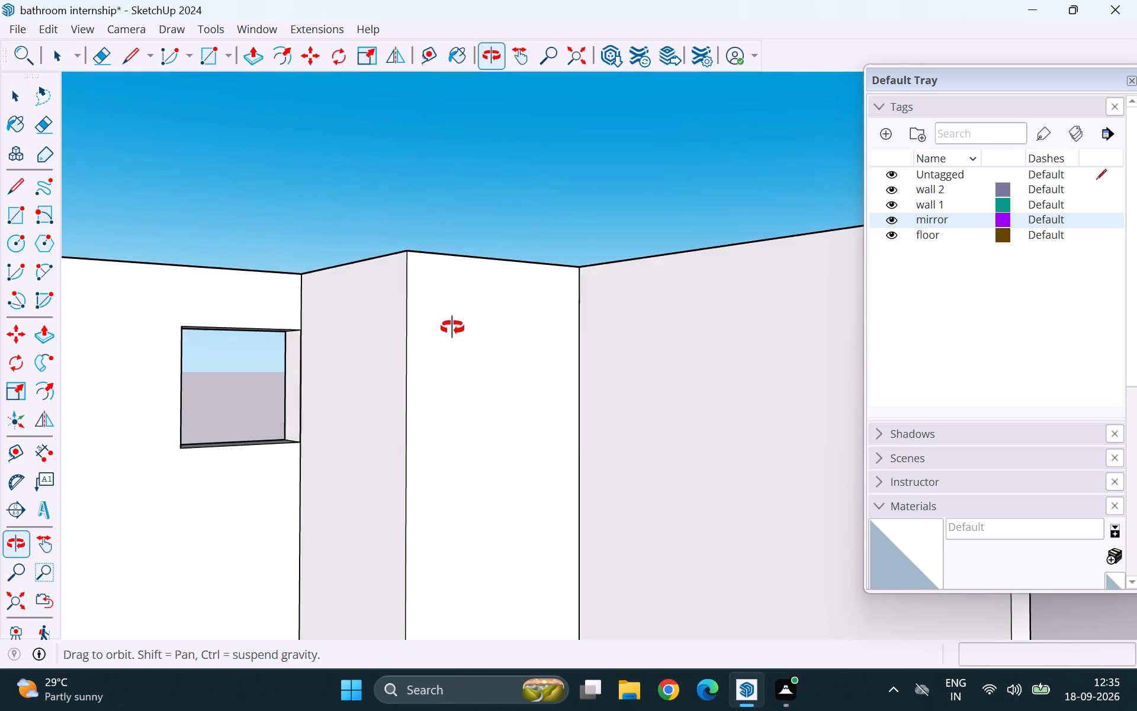
middle_click_drag(452, 328, 316, 375)
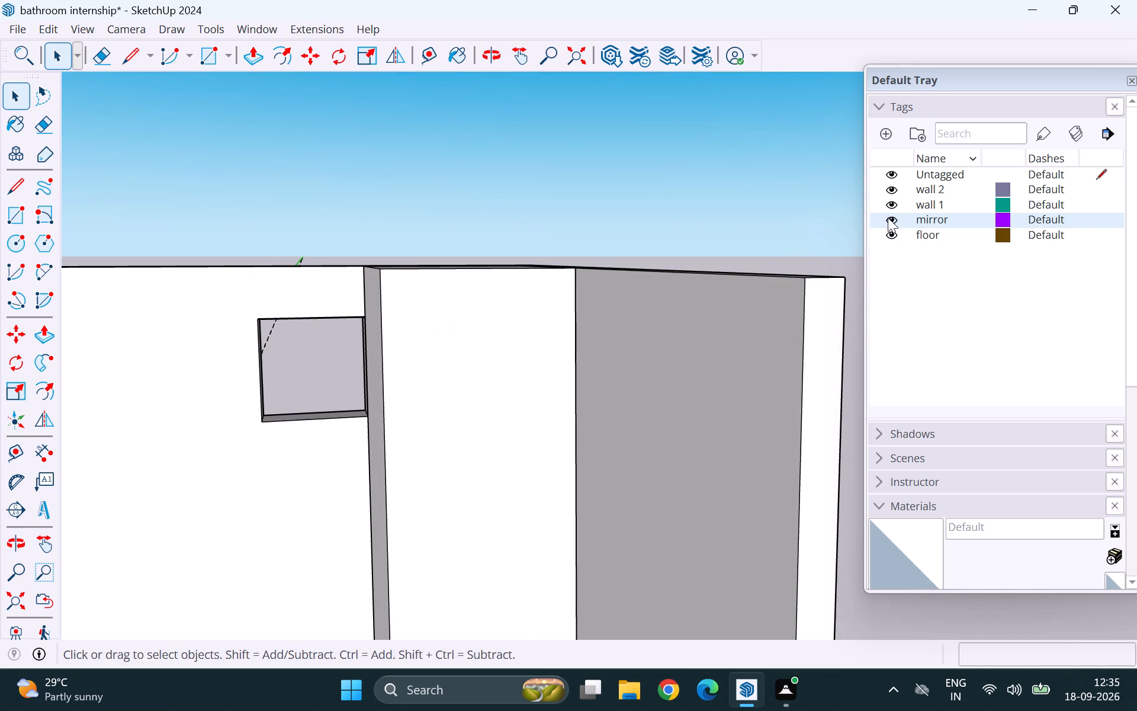
left_click(892, 220)
left_click(892, 220)
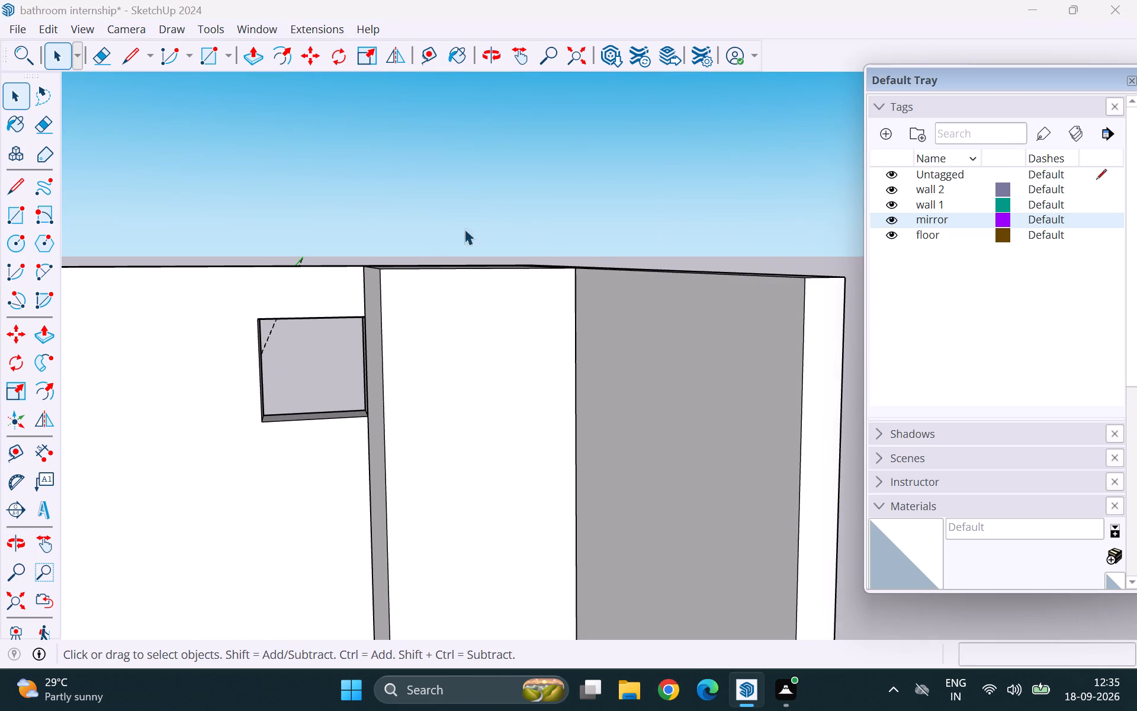
scroll(326, 226, "down", 11)
middle_click_drag(455, 344, 403, 417)
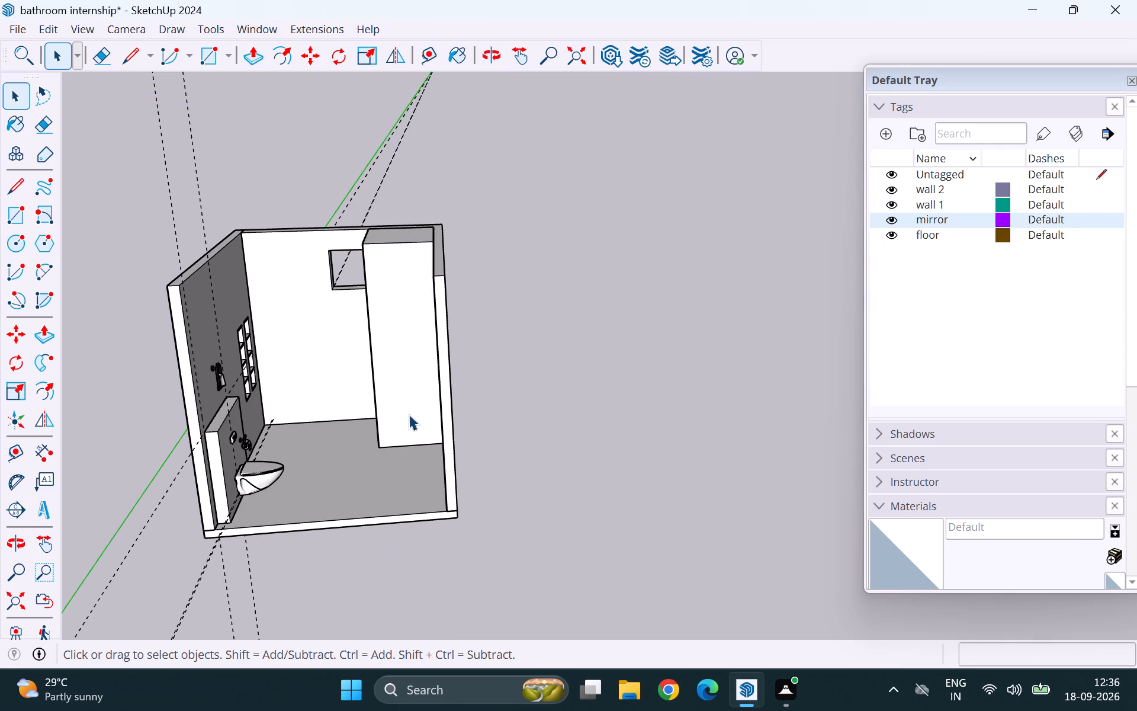
Open the tall block beside the window for editing and examine its front face.
double_click(386, 363)
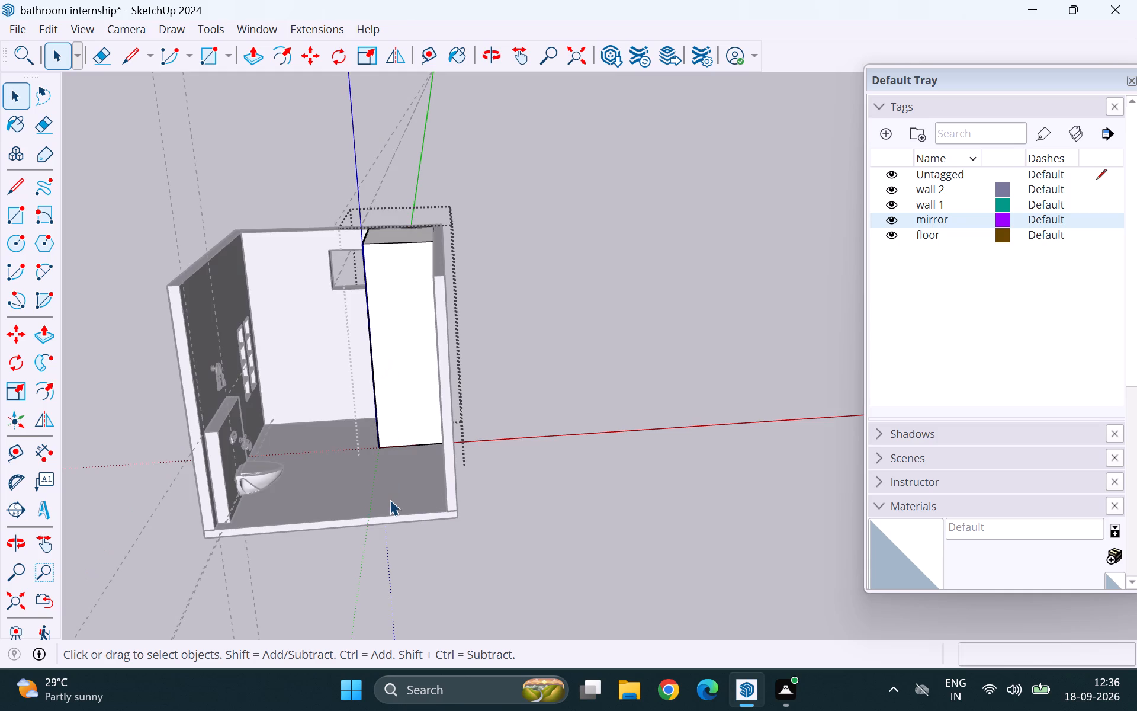
middle_click_drag(390, 499, 428, 402)
middle_click(423, 410)
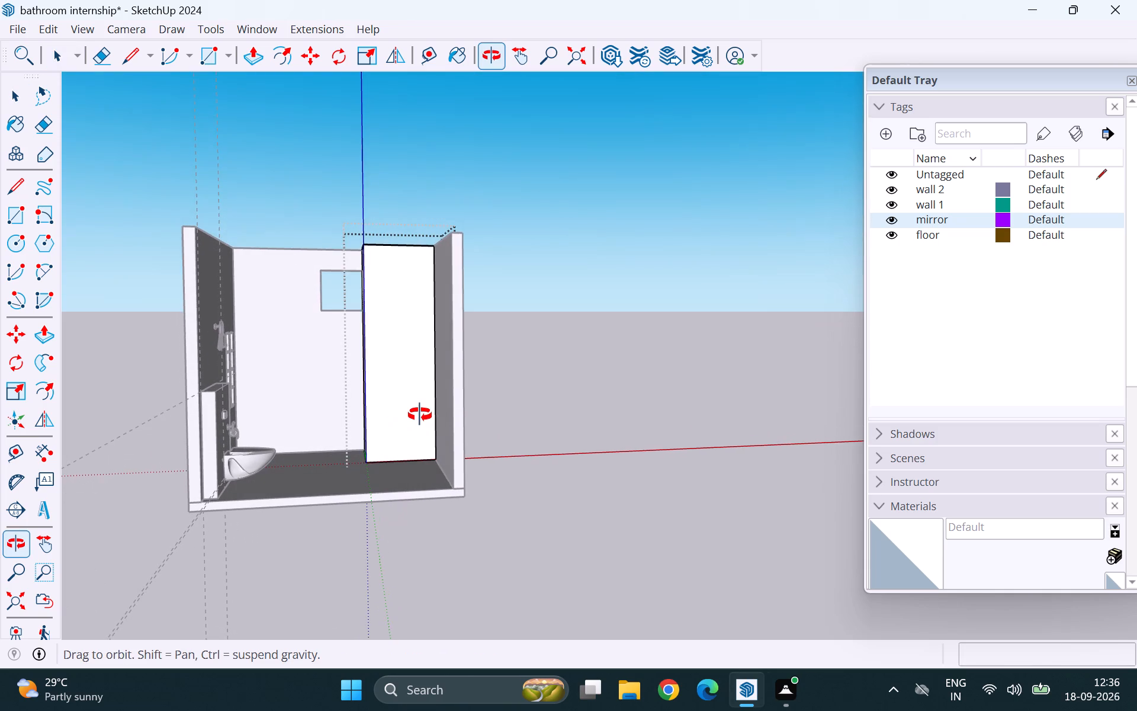
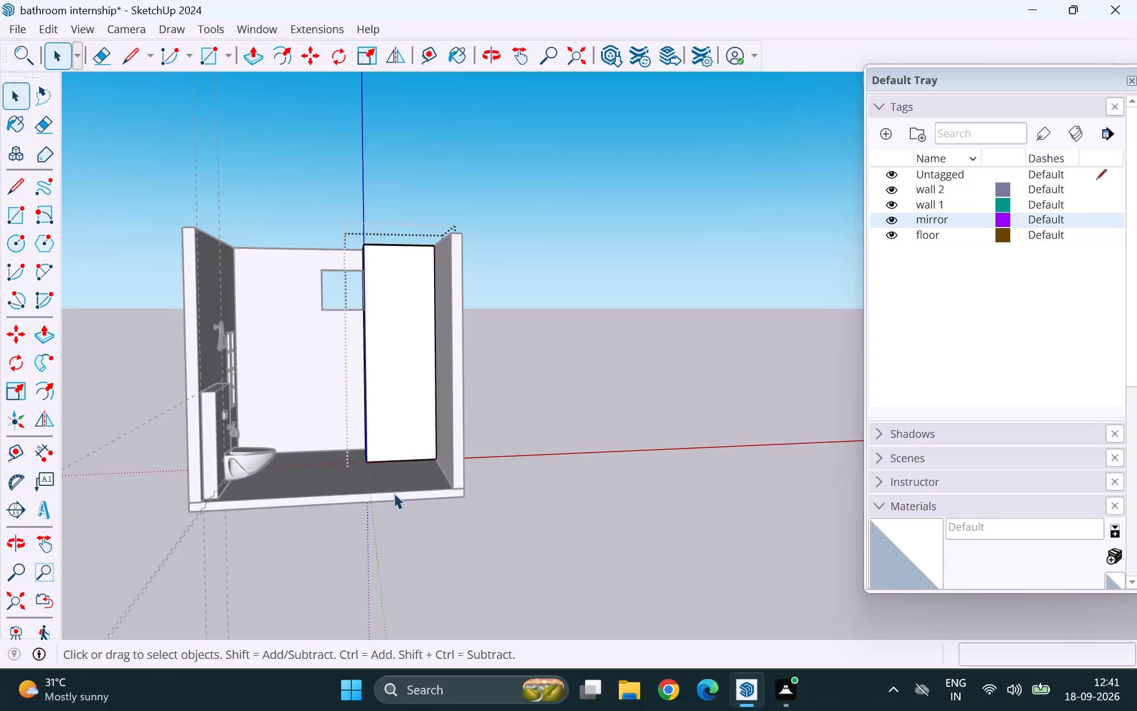
Place a horizontal guide line 3' above the bottom edge of the tall block's front face.
scroll(467, 466, "down", 3)
middle_click_drag(457, 420, 442, 513)
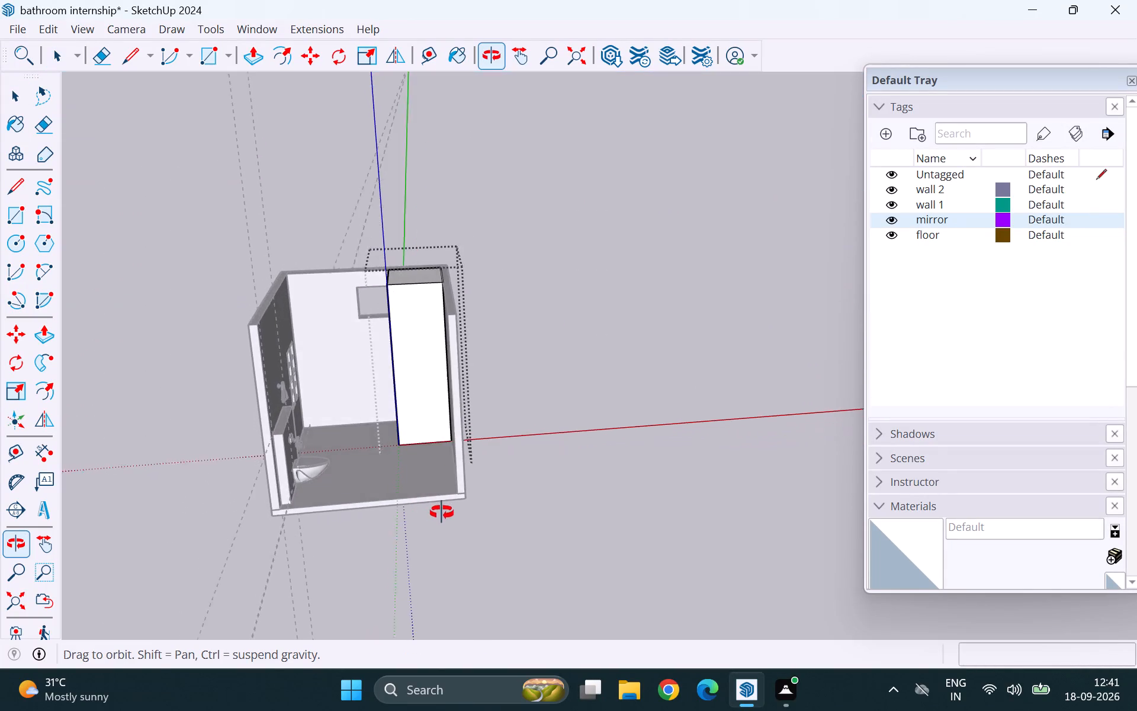
middle_click_drag(442, 513, 446, 511)
middle_click_drag(448, 509, 453, 495)
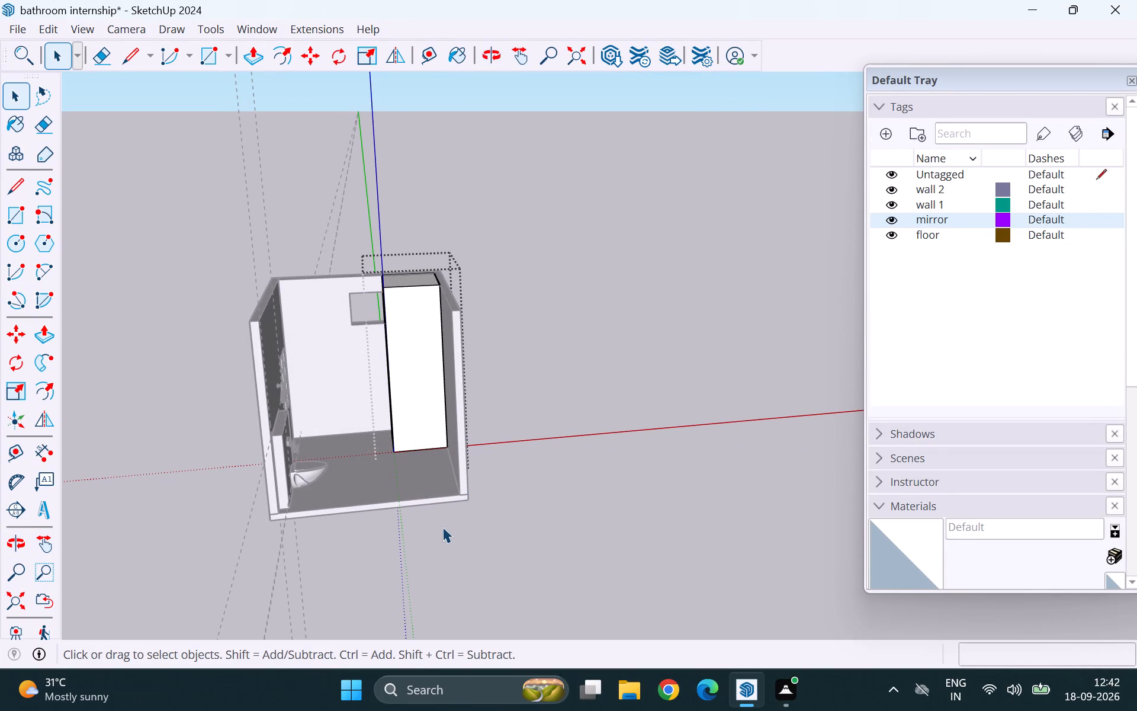
scroll(393, 399, "up", 15)
key("t")
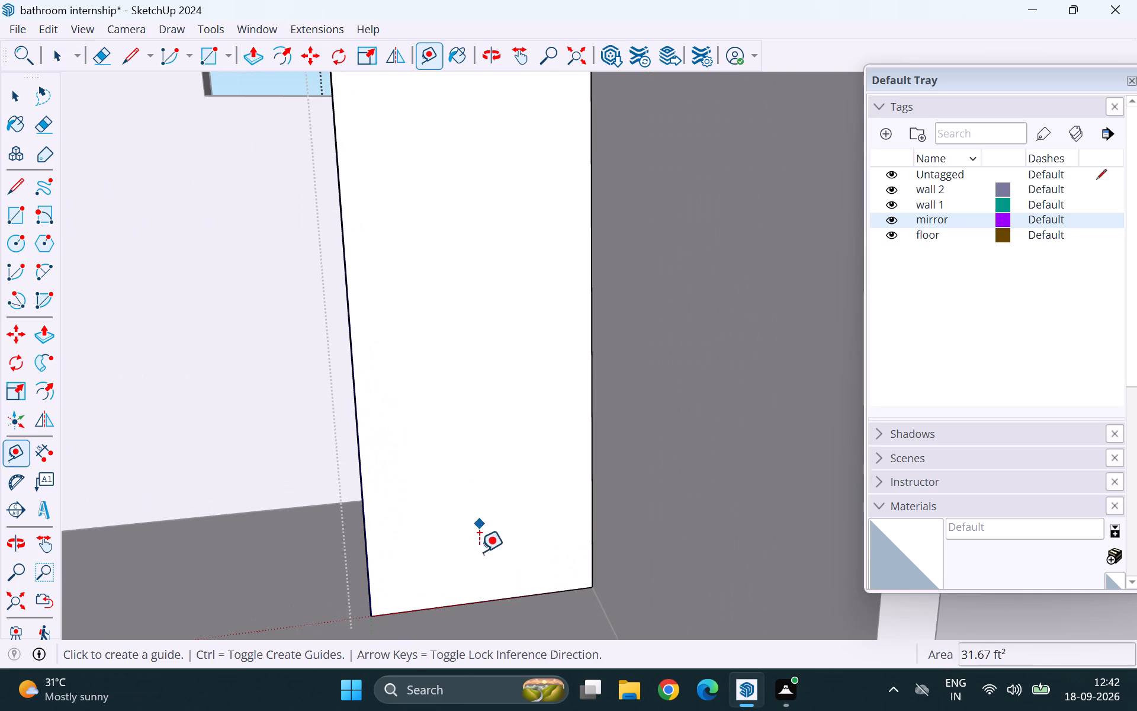
left_click(483, 603)
type("3'")
key("Return")
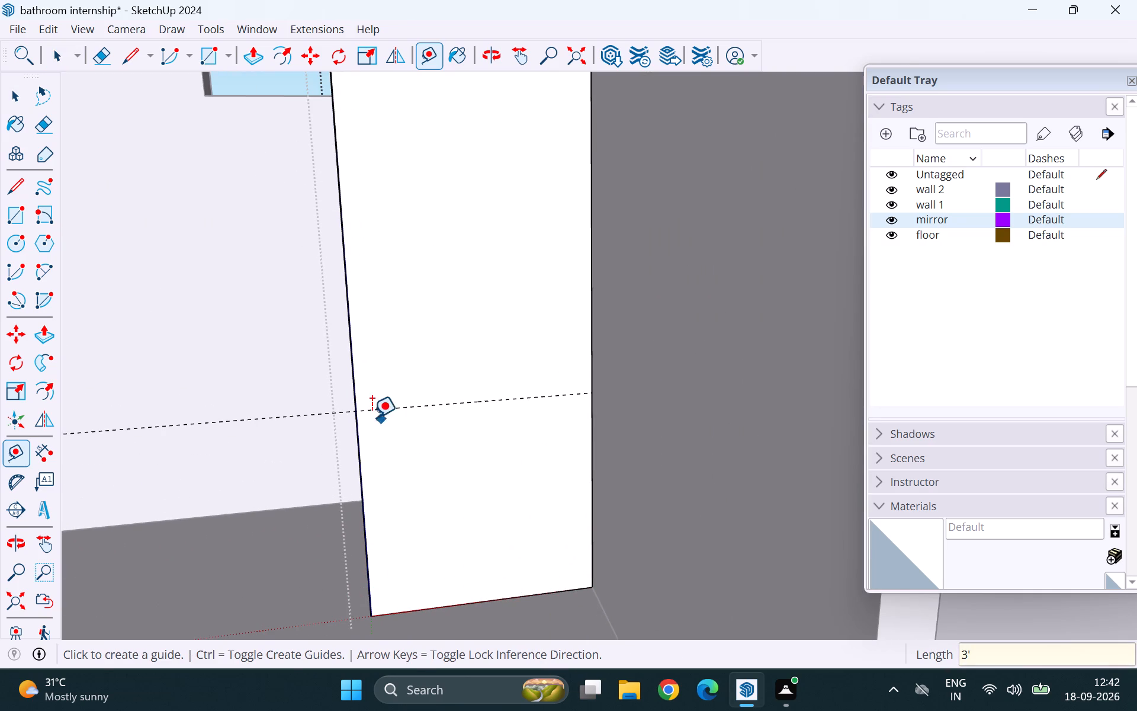
key("space")
Draw a 3' by 3' 2" rectangle over the block's lower front face, from the guide to the opposite bottom corner.
scroll(237, 421, "down", 6)
scroll(280, 456, "down", 1)
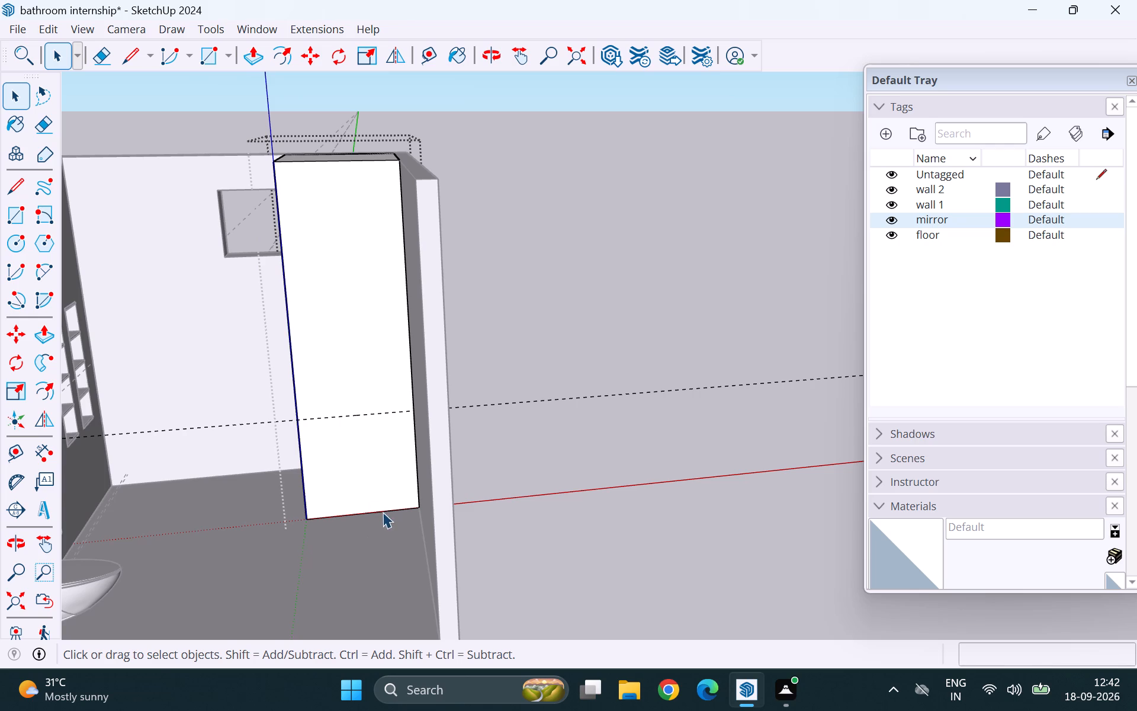
middle_click_drag(383, 512, 366, 451)
scroll(367, 453, "up", 1)
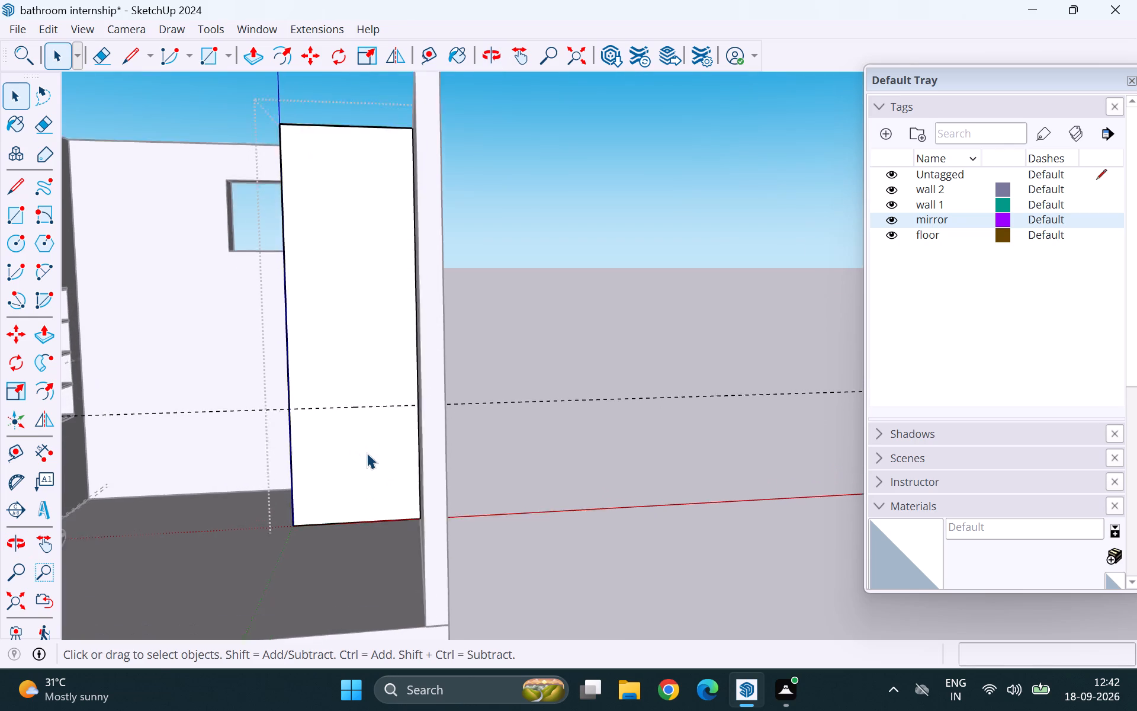
scroll(367, 453, "up", 2)
key("r")
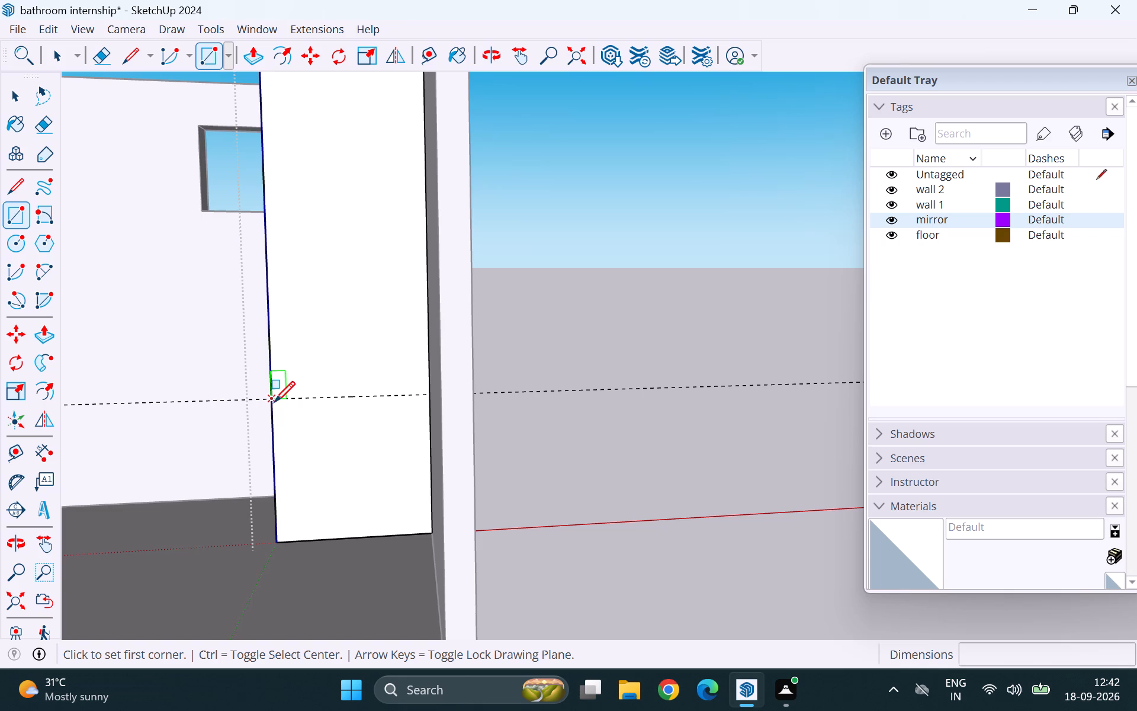
left_click(274, 402)
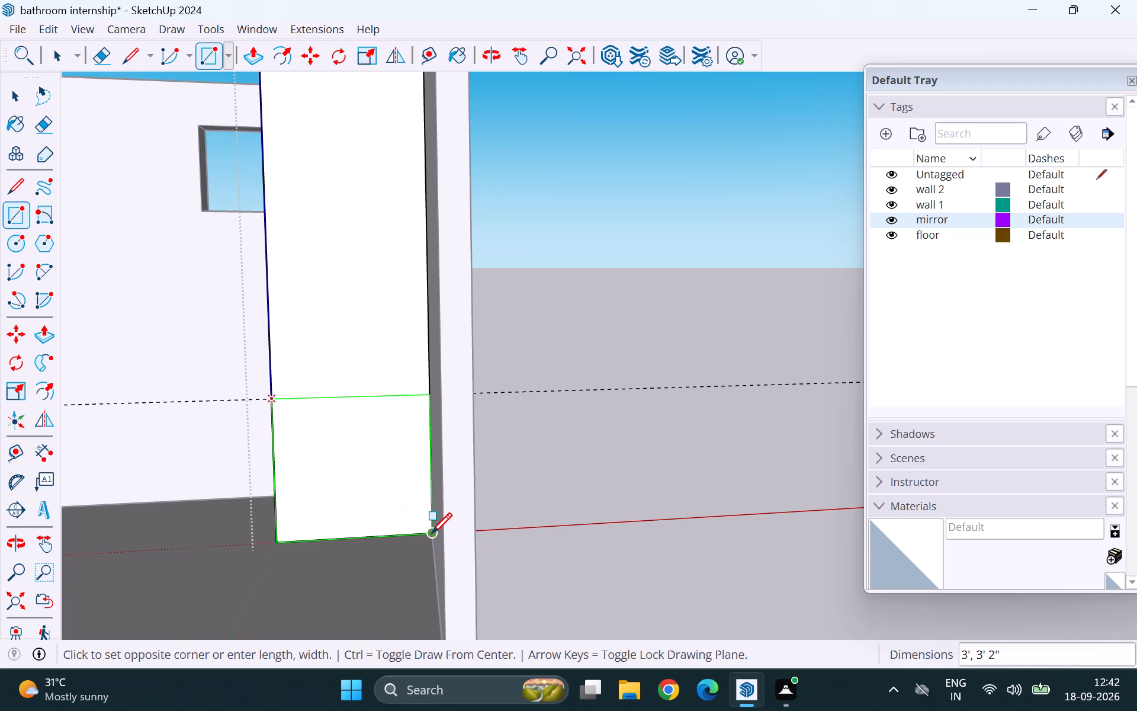
left_click(431, 533)
Push/Pull the lower rectangle outward 14" to form a projecting ledge at the block's base.
key("p")
left_click(362, 498)
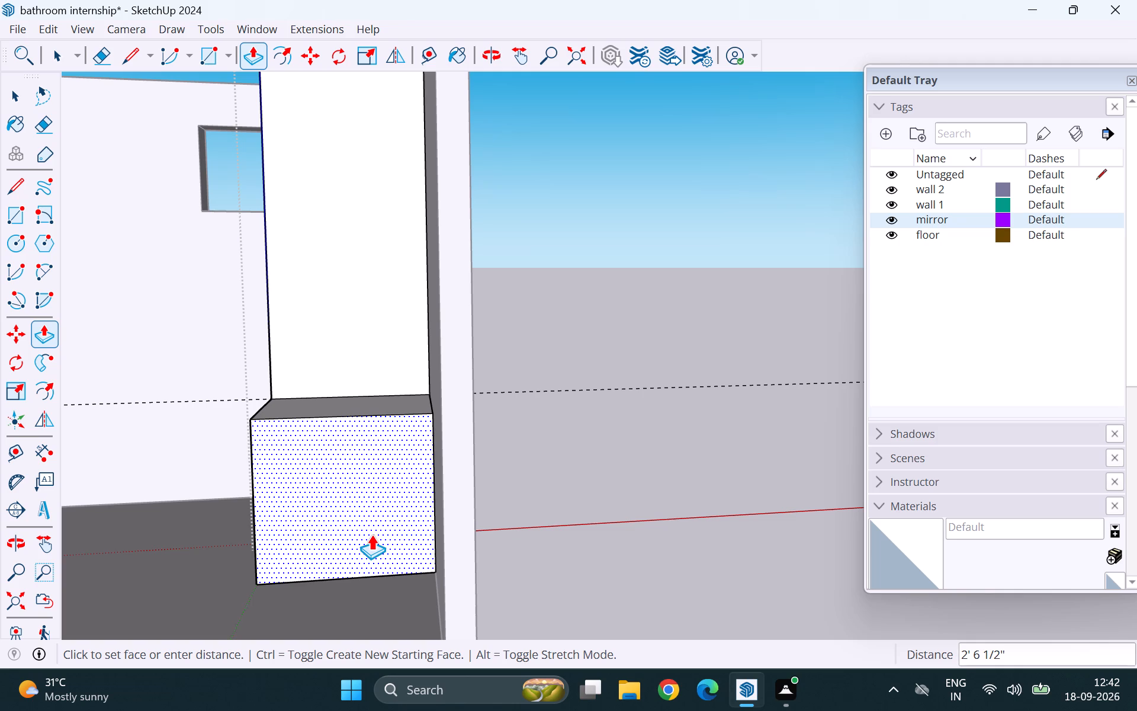
type("12")
key("BackSpace")
key("4")
key("Return")
key("space")
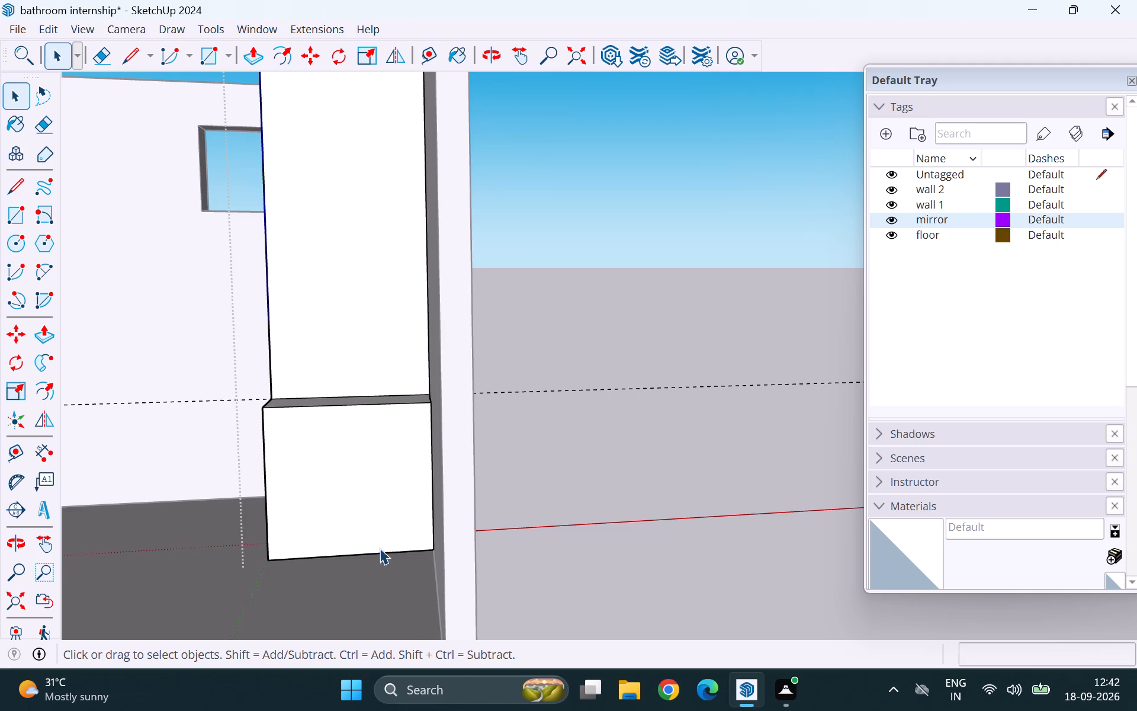
Examine the projecting lower section and the upper front face of the tall block from above and from the front.
scroll(380, 553, "down", 3)
scroll(448, 502, "down", 5)
middle_click_drag(366, 495, 370, 638)
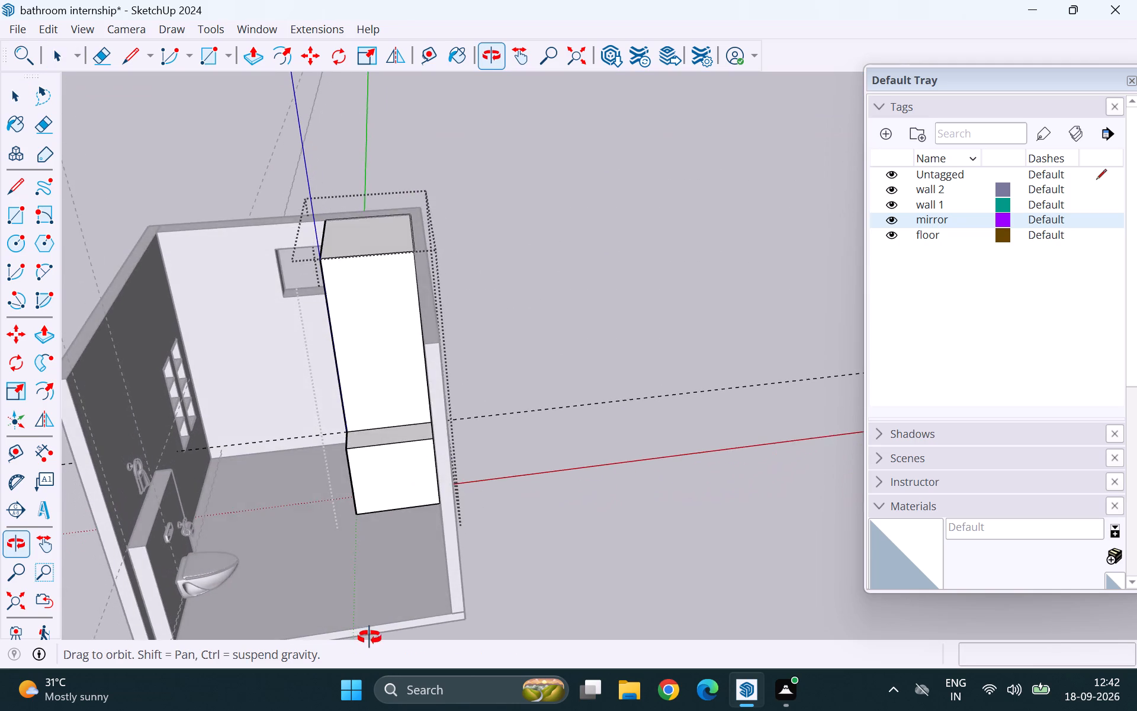
middle_click_drag(370, 638, 367, 617)
scroll(380, 414, "up", 9)
middle_click_drag(398, 462, 399, 545)
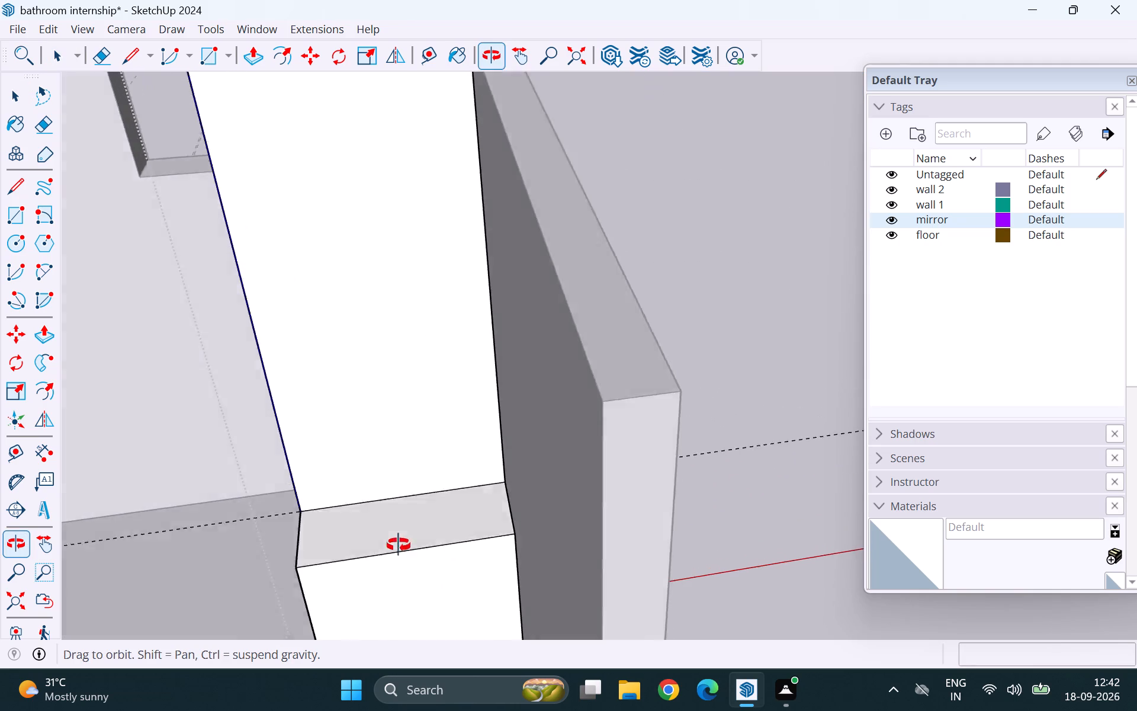
middle_click_drag(399, 545, 400, 572)
scroll(372, 392, "down", 7)
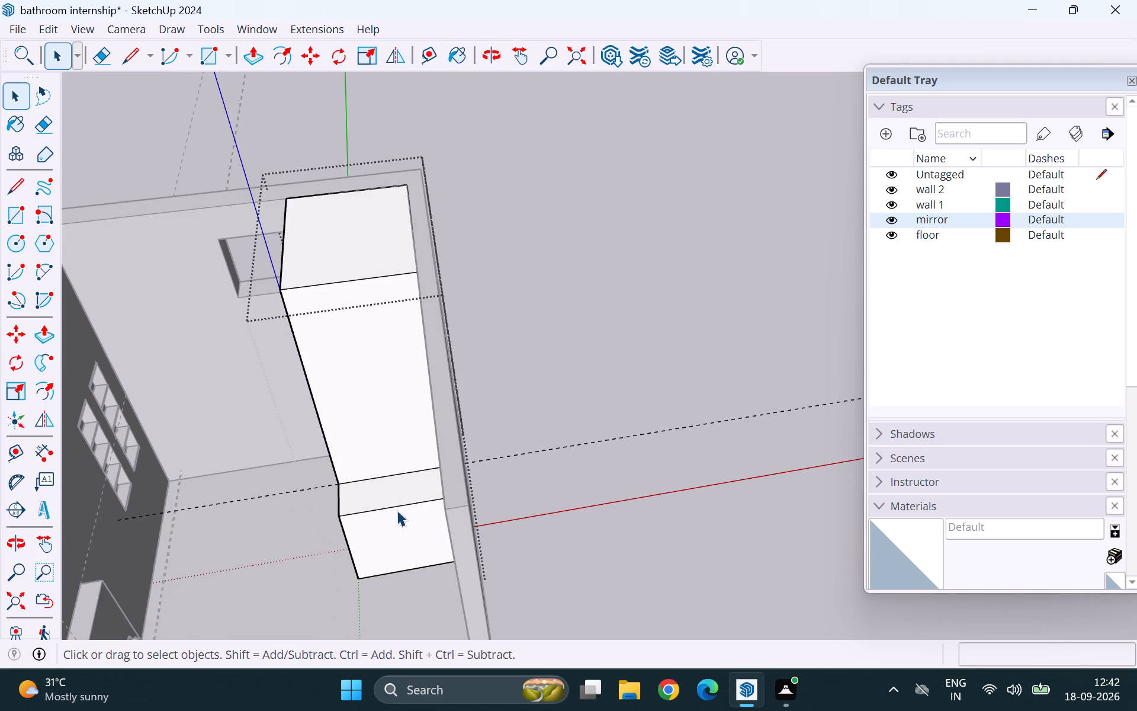
scroll(396, 511, "up", 4)
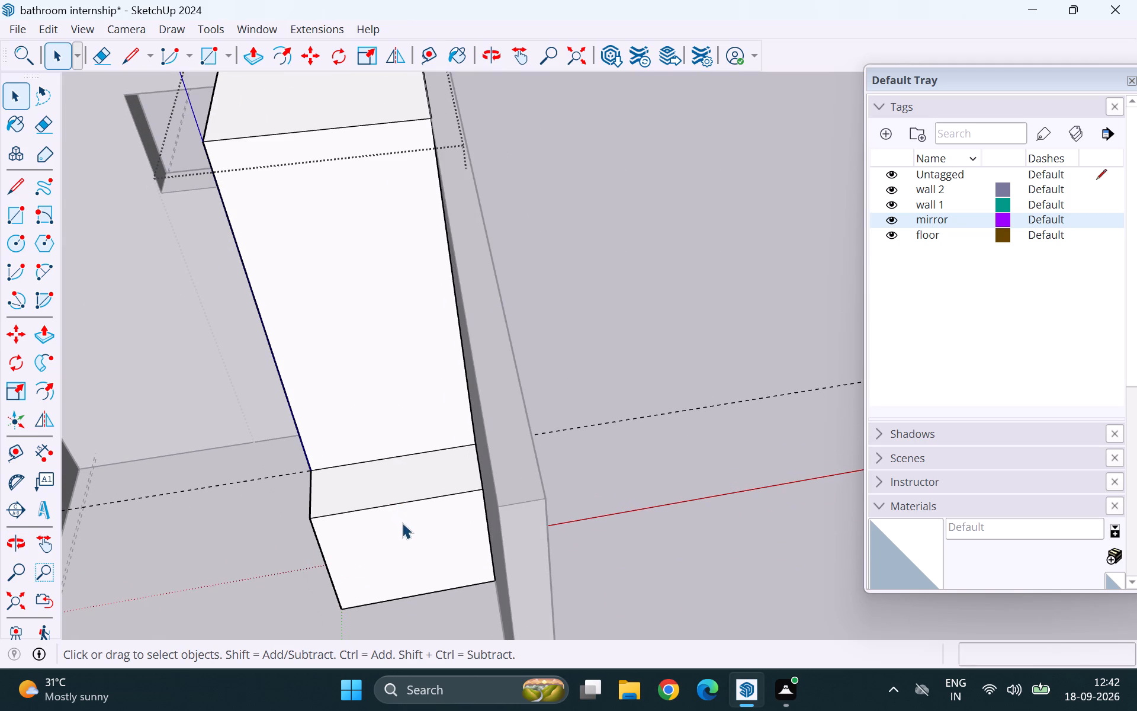
scroll(390, 475, "down", 4)
middle_click_drag(388, 517, 393, 473)
scroll(393, 473, "up", 1)
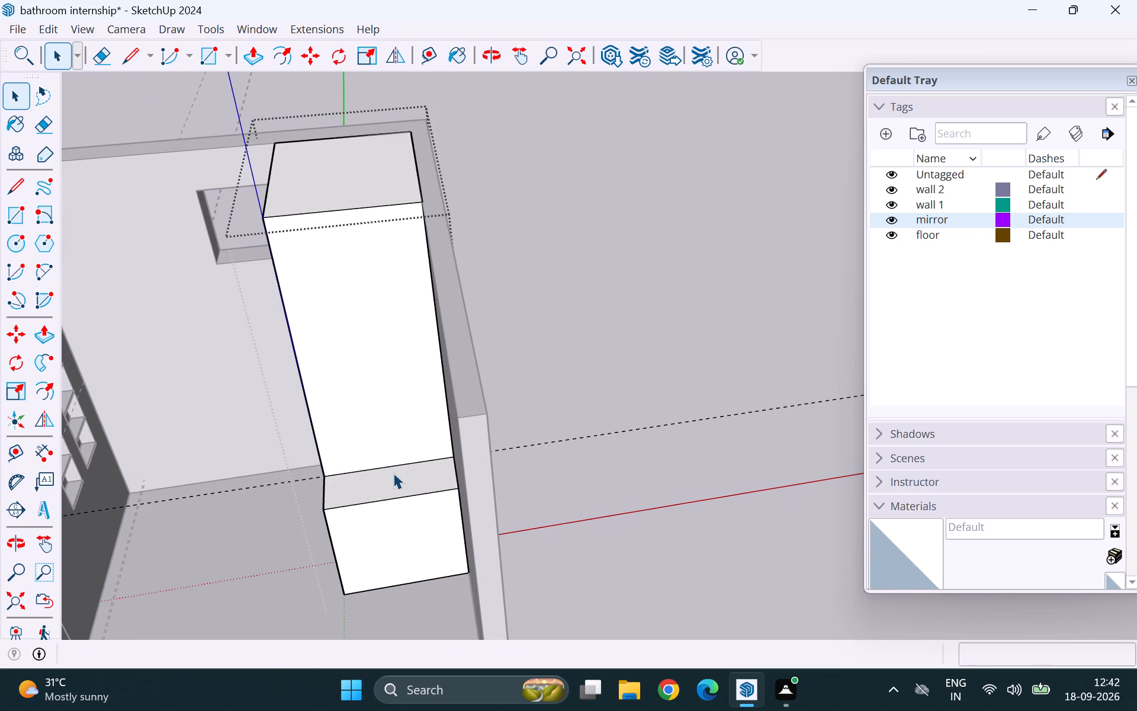
middle_click_drag(388, 502, 384, 418)
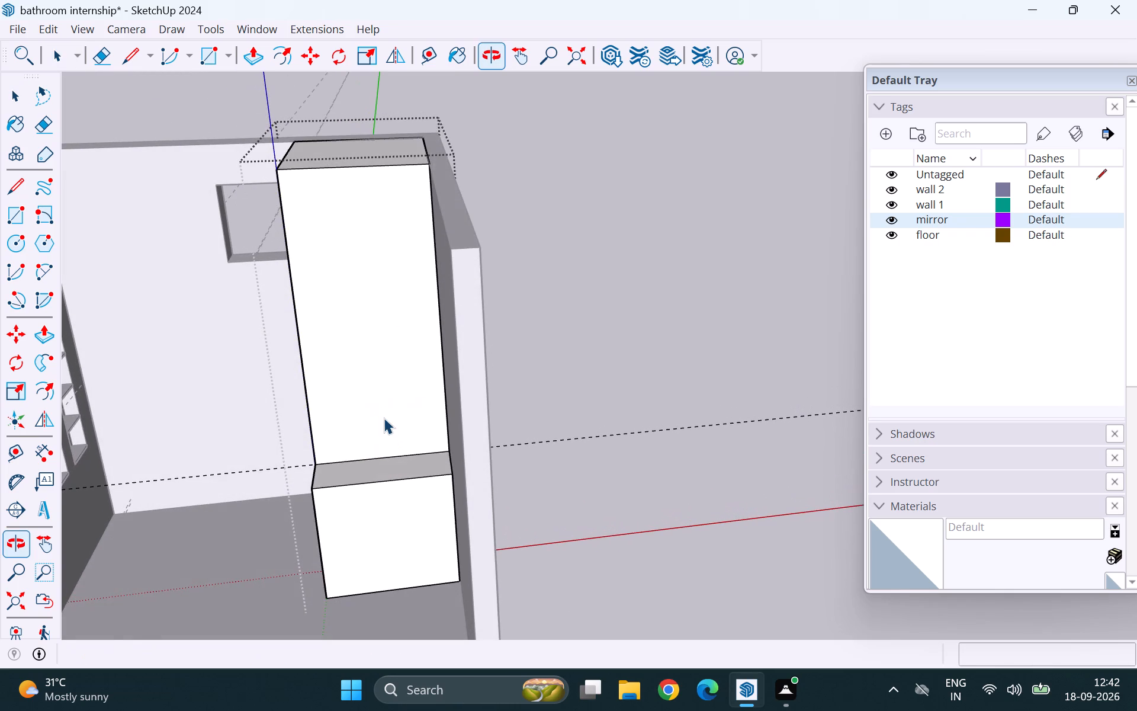
middle_click_drag(384, 418, 386, 377)
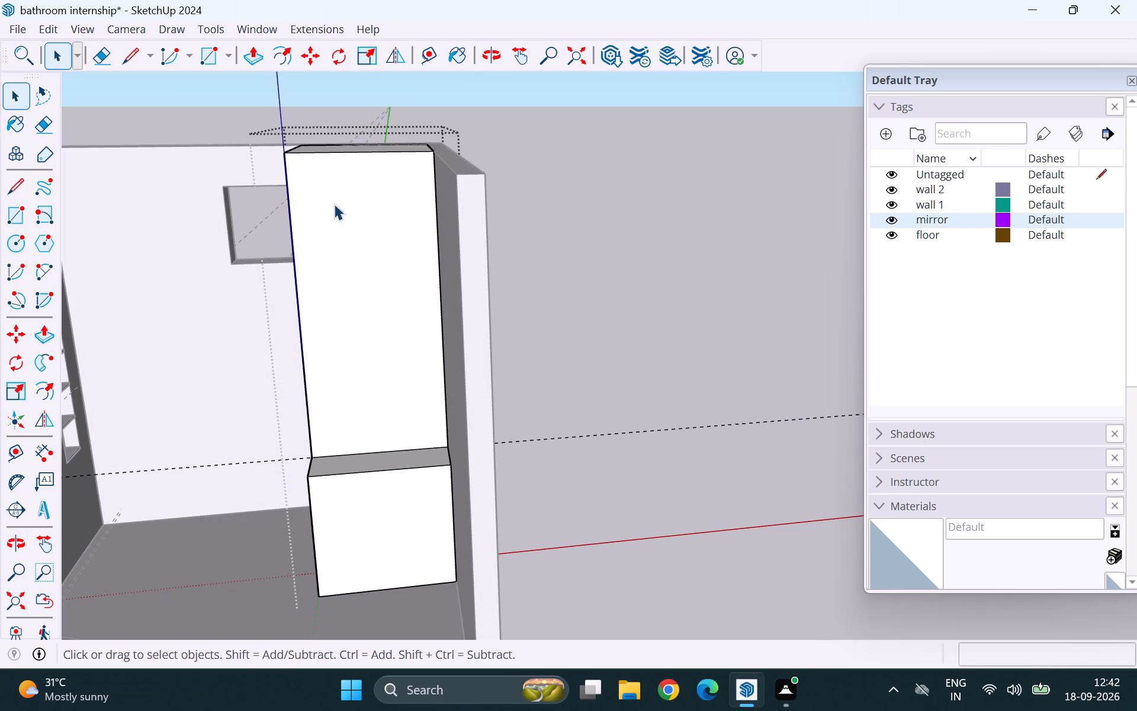
Draw a rectangle about 4' 11" tall and 2' 5" wide on the block's upper front face.
scroll(336, 201, "up", 2)
key("r")
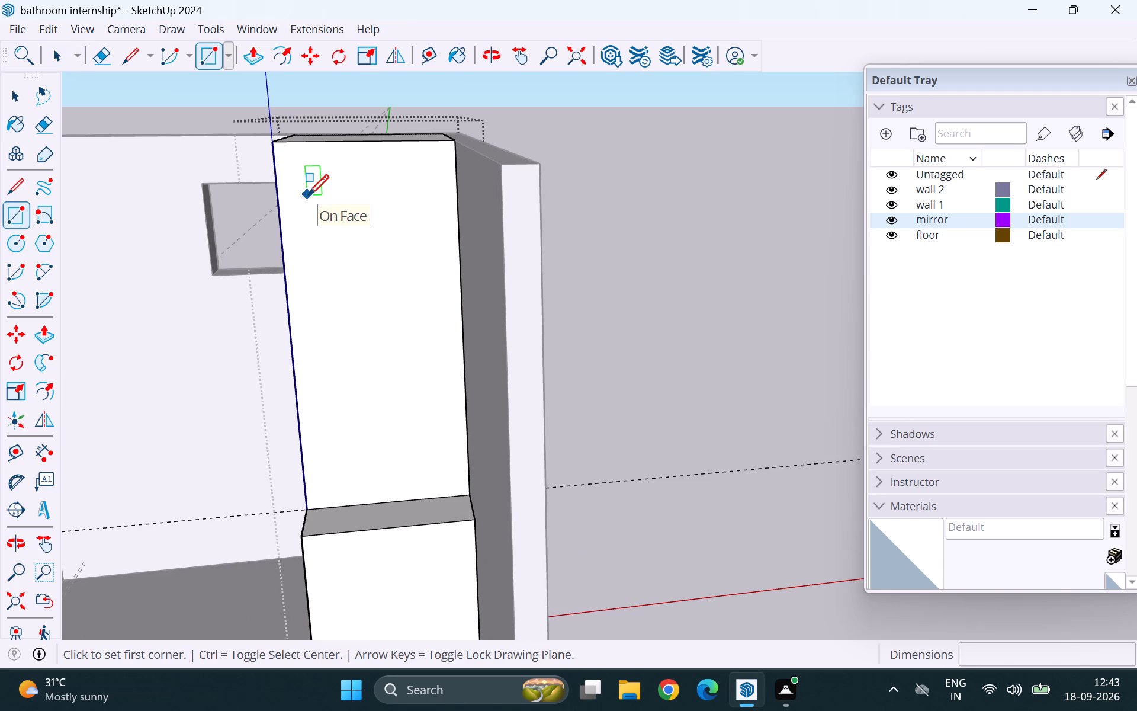
left_click(308, 195)
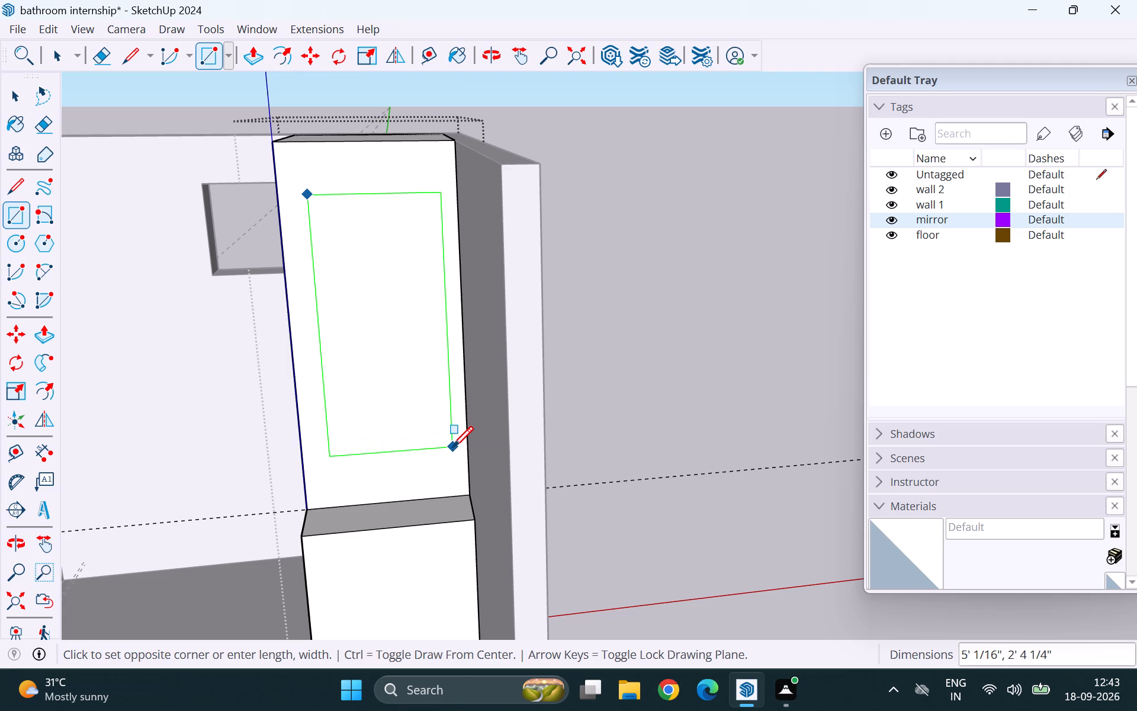
left_click(454, 443)
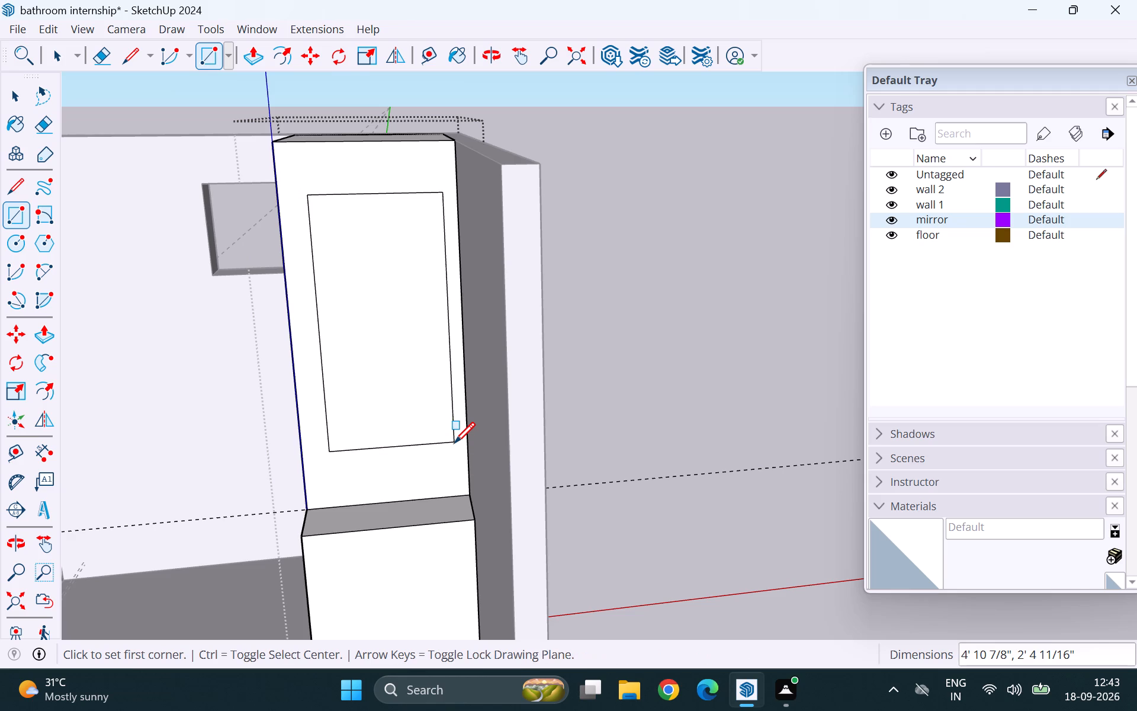
Push/Pull the upper rectangle outward 0.75" to form a raised panel.
key("p")
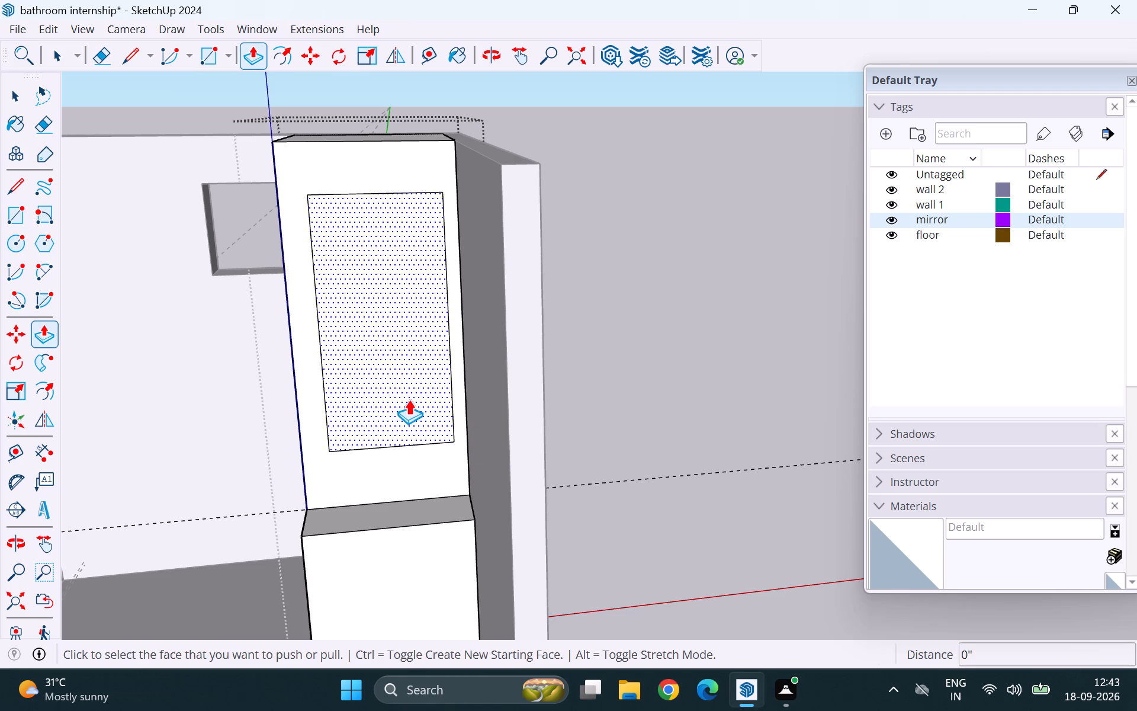
left_click(409, 399)
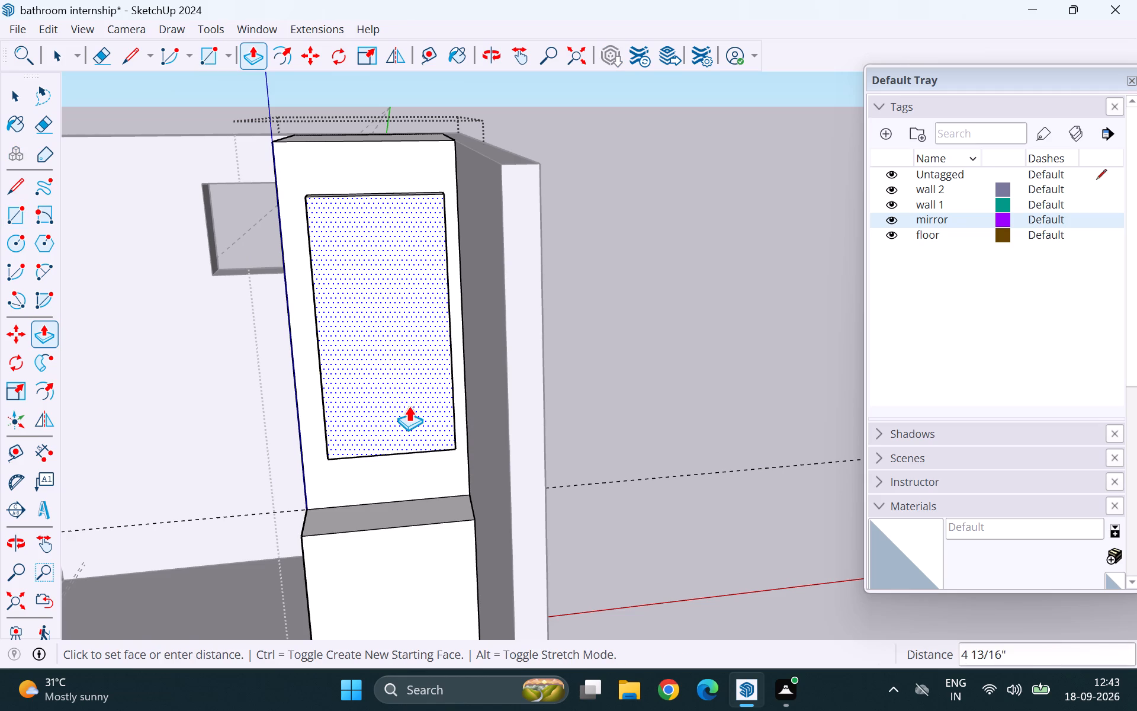
type(".75")
key("Return")
key("space")
Make the raised panel on the block's upper front face a separate group inside the block.
middle_click_drag(369, 443, 464, 442)
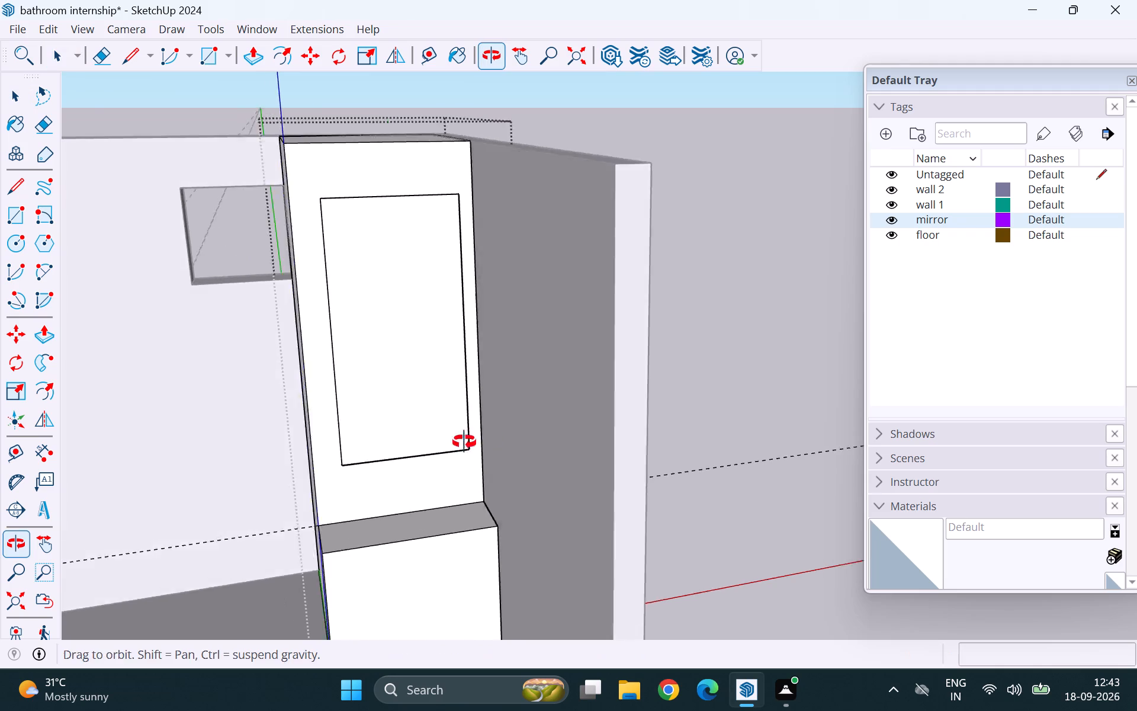
middle_click_drag(464, 442, 515, 433)
triple_click(451, 419)
double_click(451, 419)
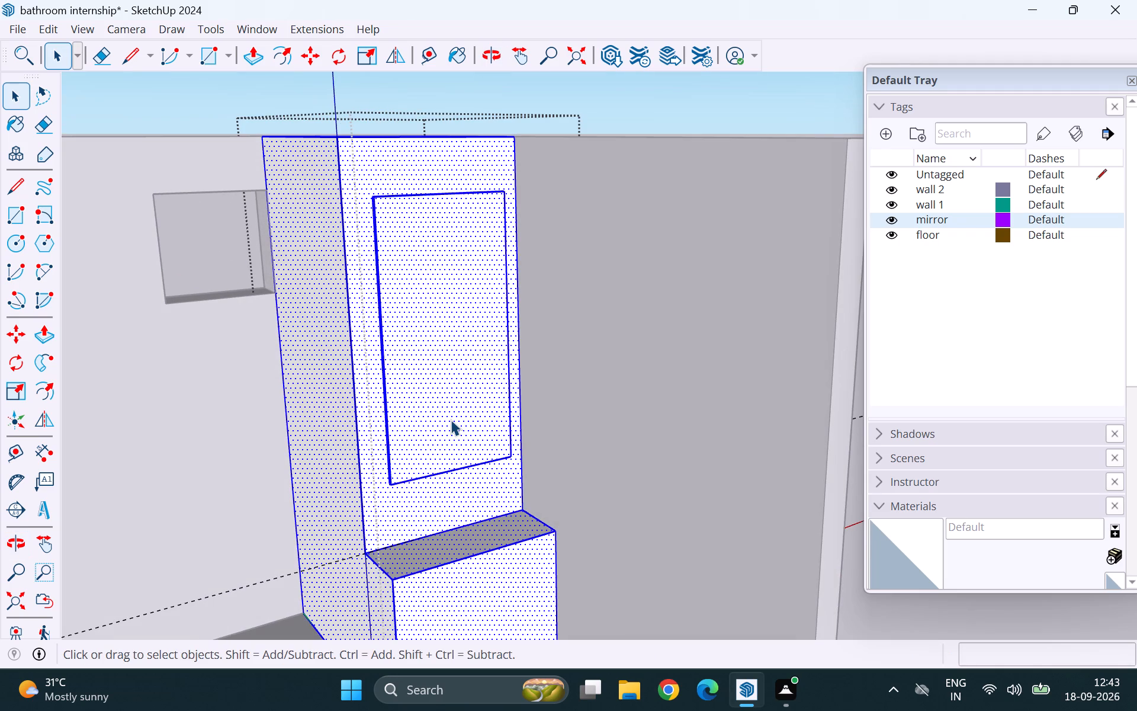
scroll(447, 354, "down", 9)
left_click(607, 230)
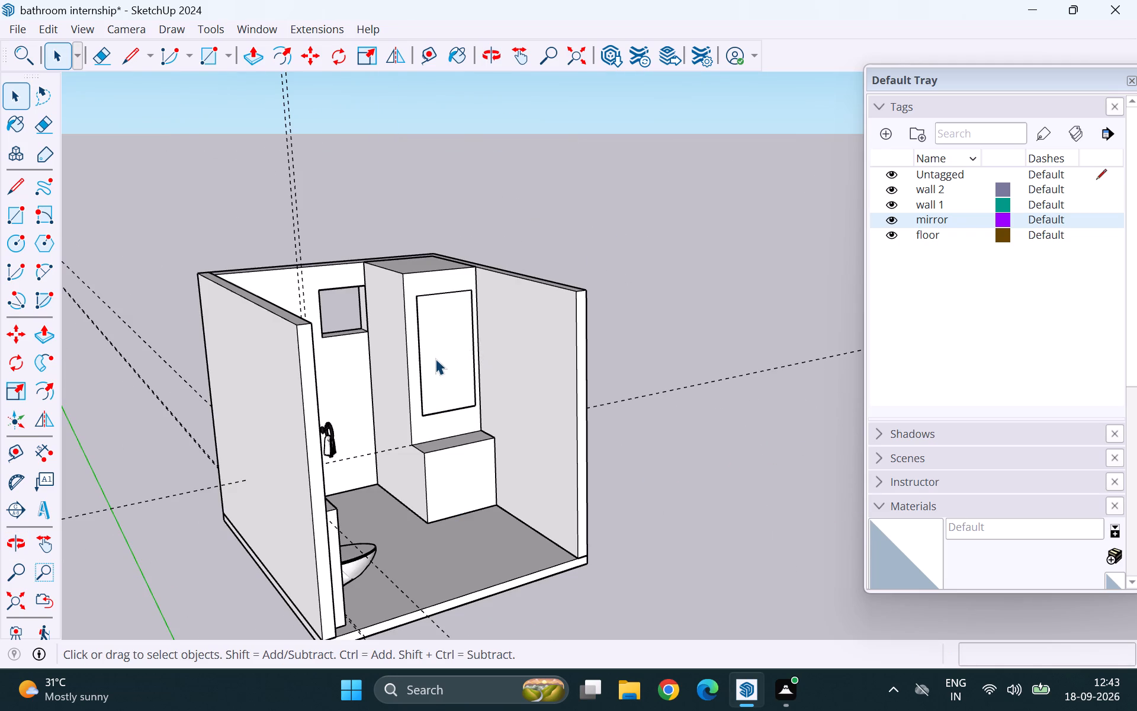
double_click(435, 358)
double_click(435, 358)
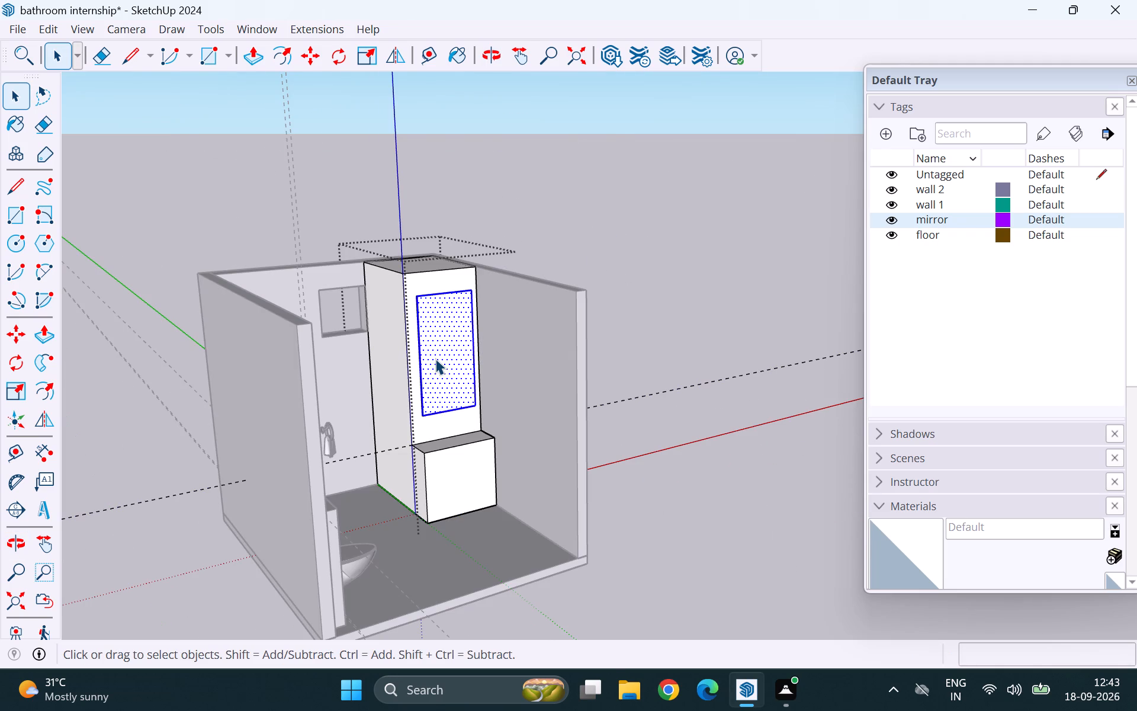
right_click(435, 358)
left_click(484, 174)
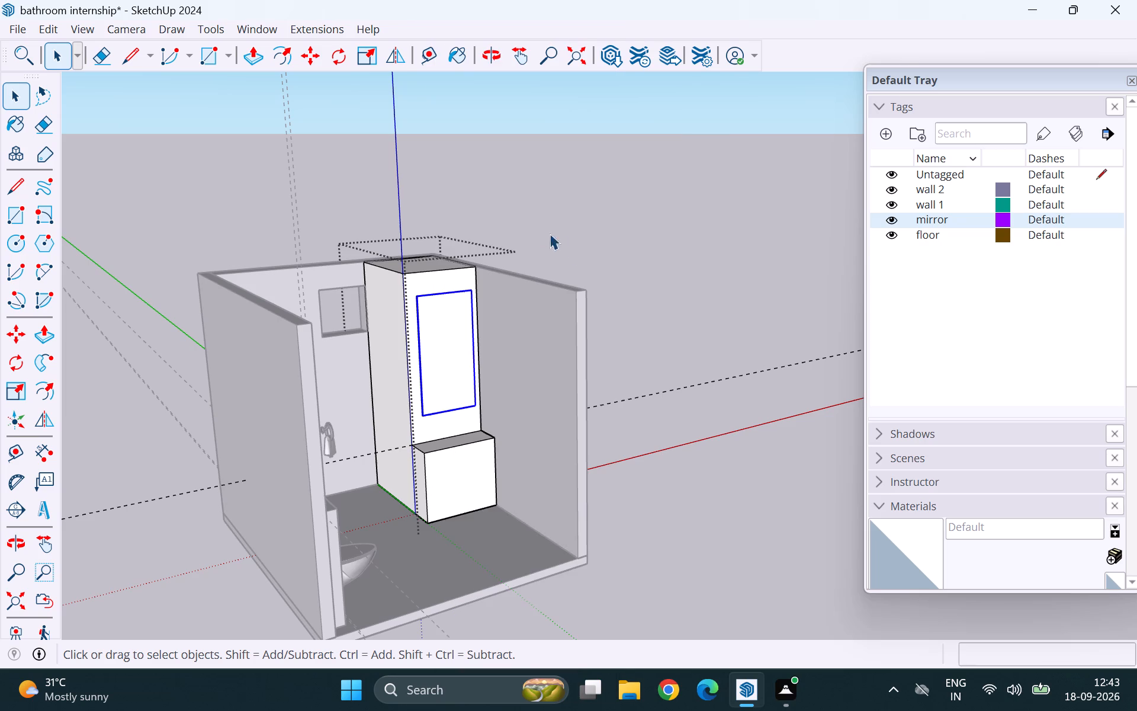
Leave the tall block, reopen it for editing and check the panel's selection on its upper front face.
left_click(593, 257)
left_click(470, 488)
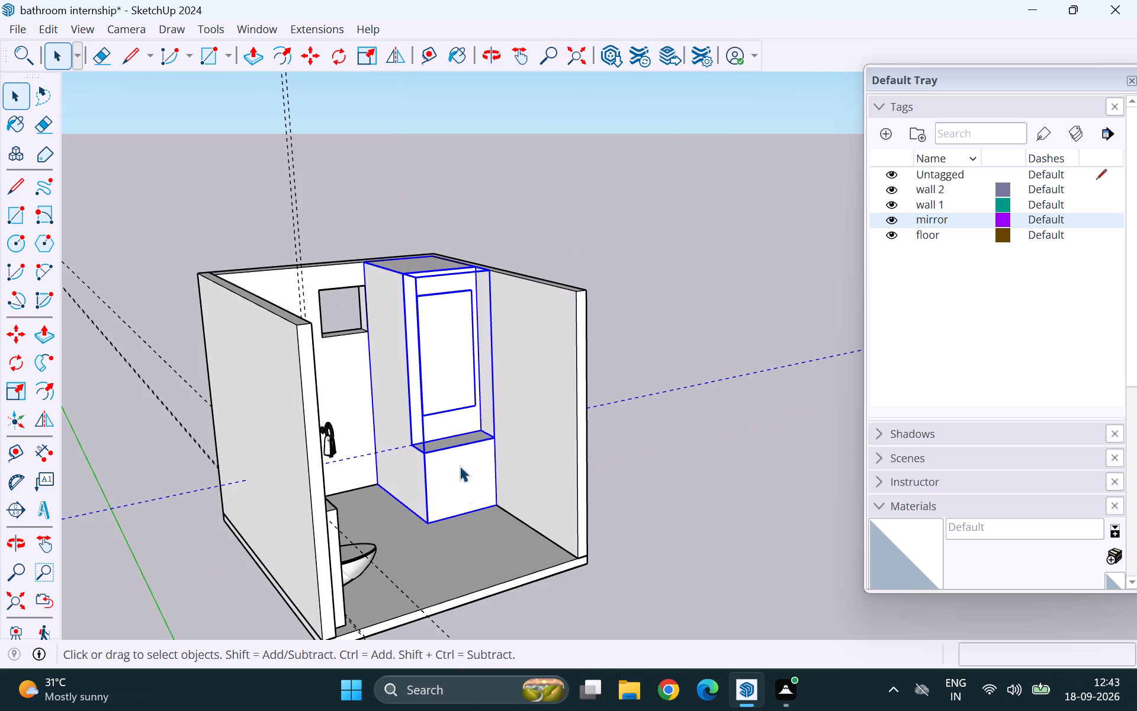
double_click(454, 385)
left_click(441, 382)
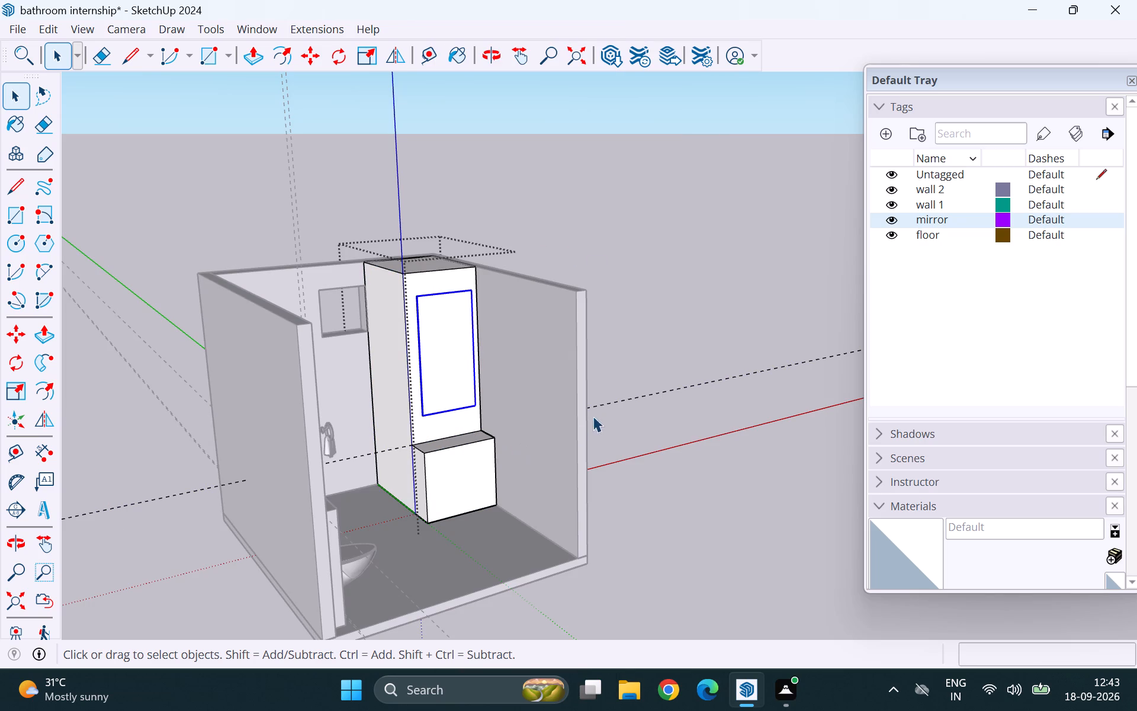
left_click(447, 359)
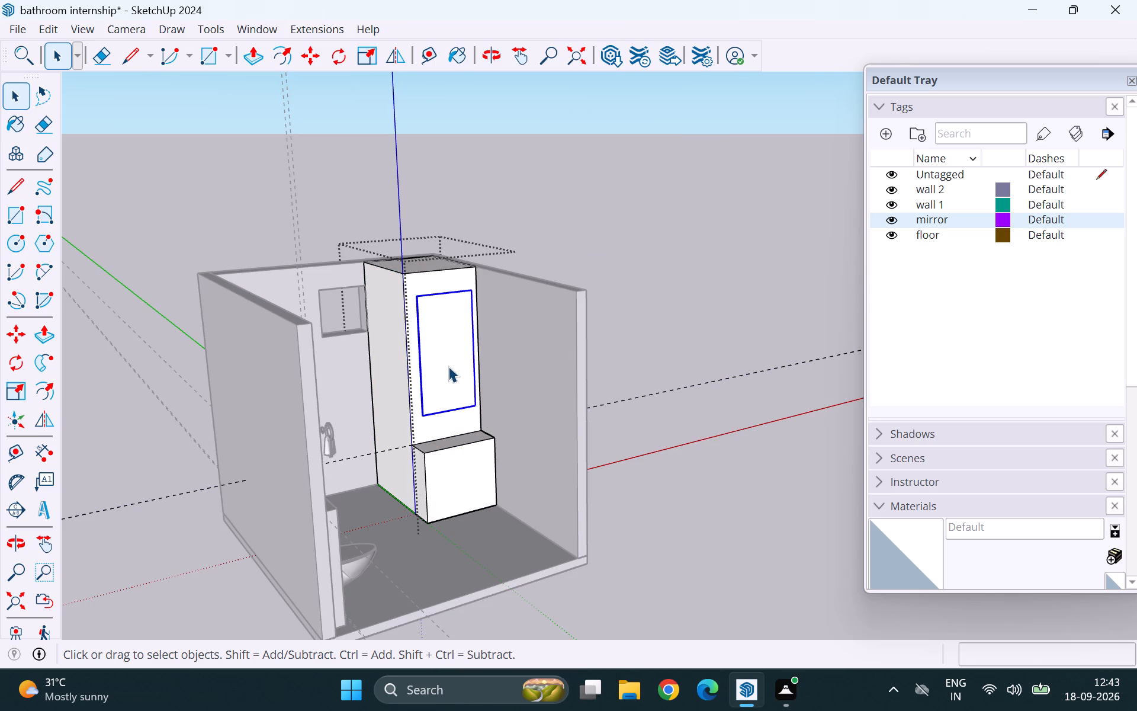
left_click(448, 366, "shift")
middle_click_drag(472, 420, 368, 422)
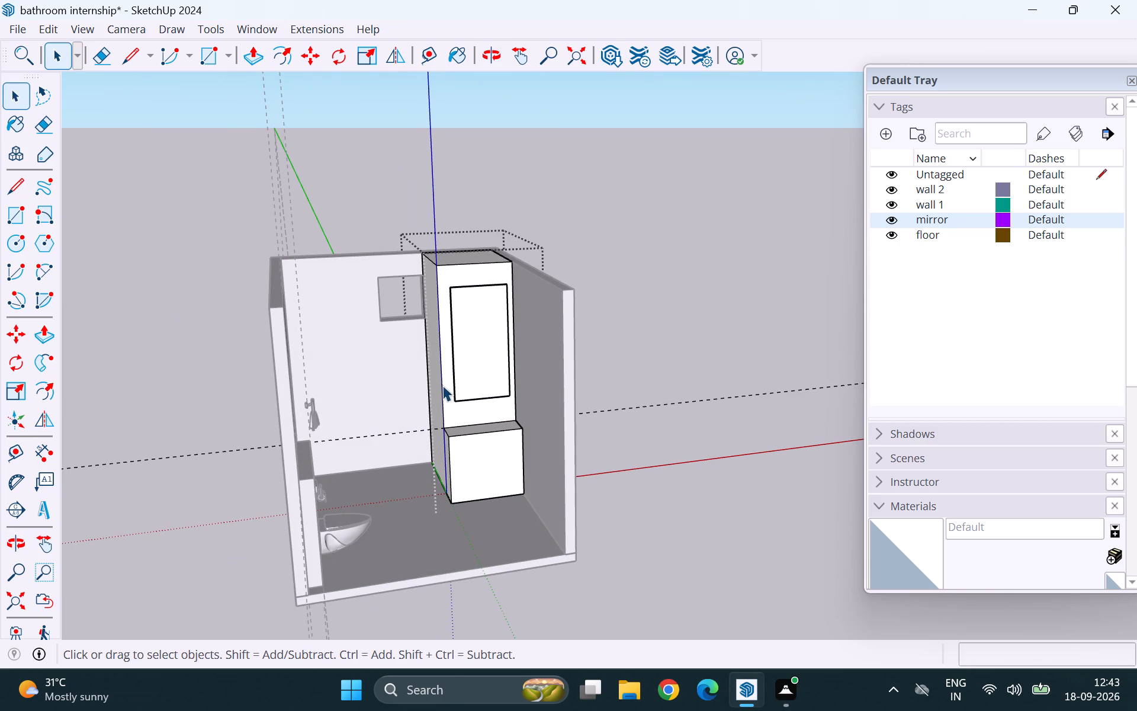
scroll(506, 325, "up", 5)
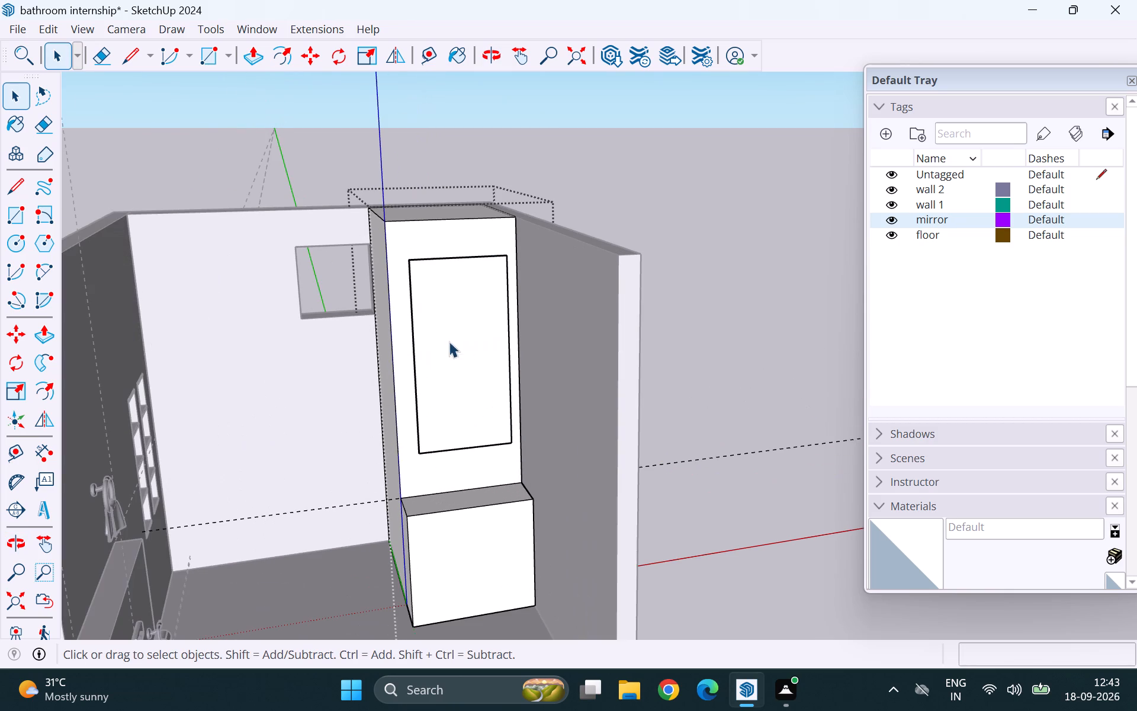
Reopen the tall block for editing, select its raised panel and bring up the Glass and Mirrors materials for painting.
scroll(278, 346, "down", 9)
left_click(448, 260)
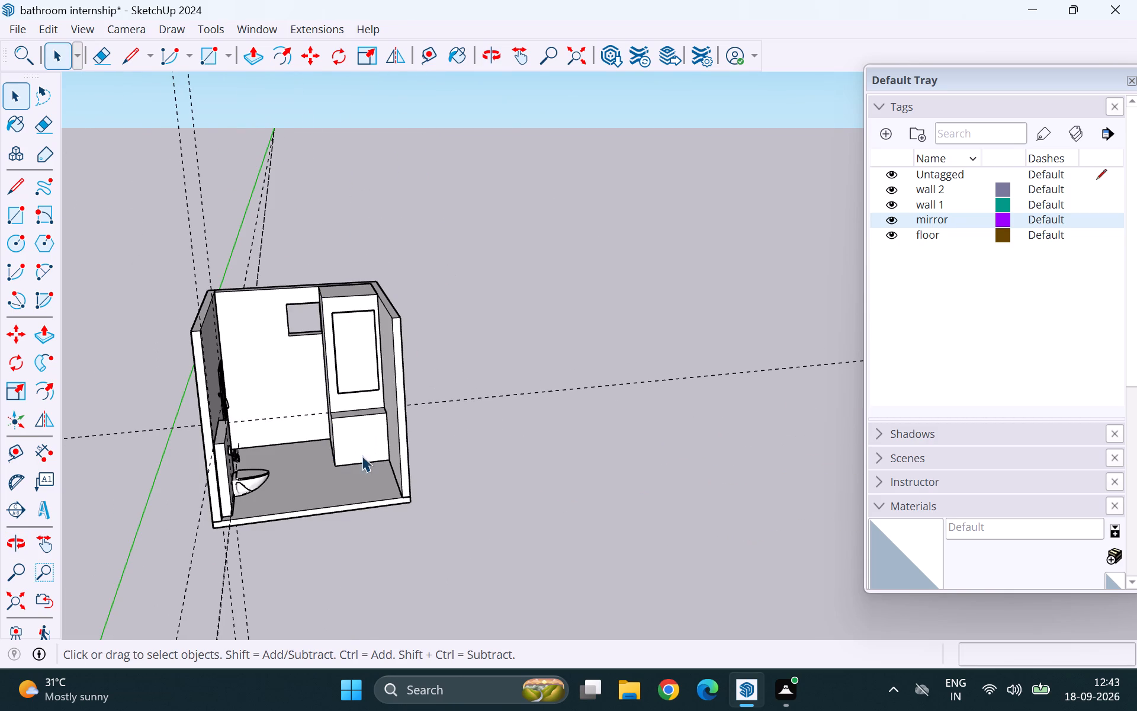
middle_click_drag(350, 471, 358, 419)
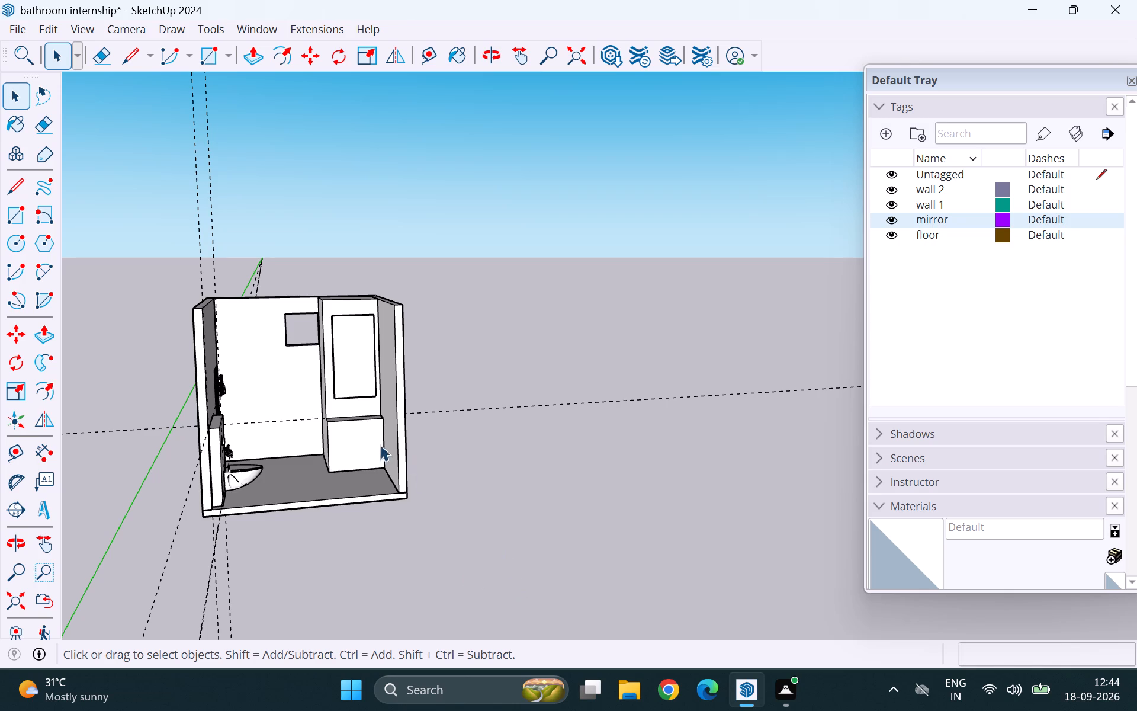
scroll(378, 433, "up", 13)
middle_click_drag(365, 440, 339, 403)
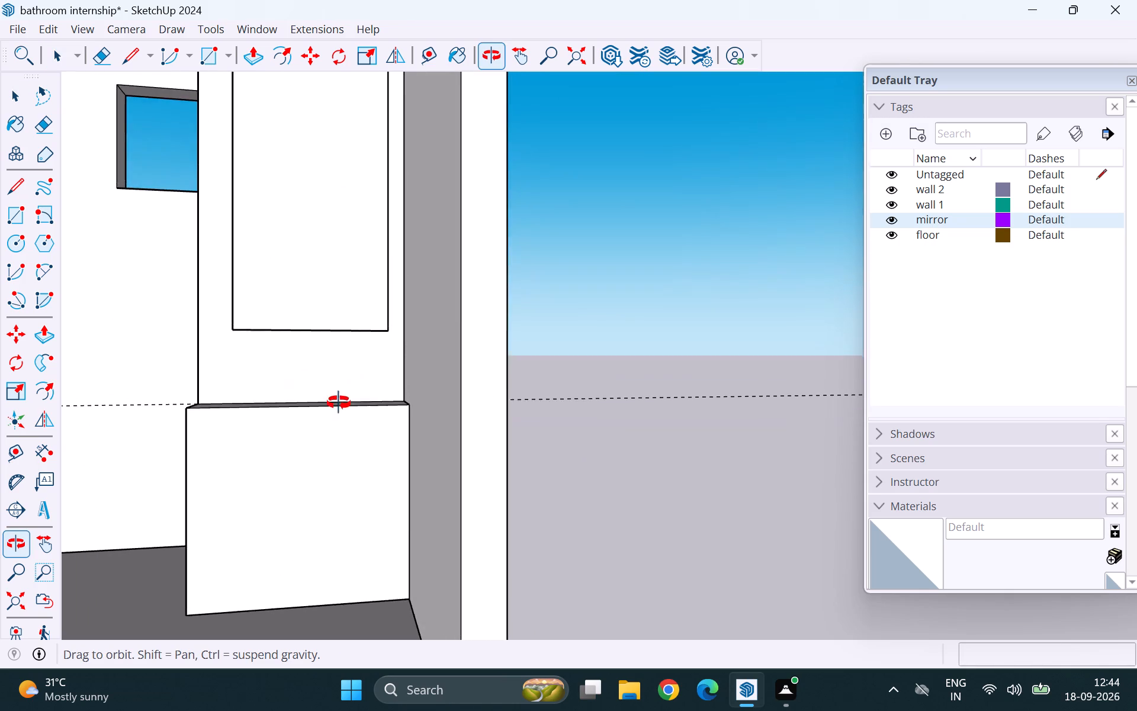
middle_click_drag(339, 403, 342, 443)
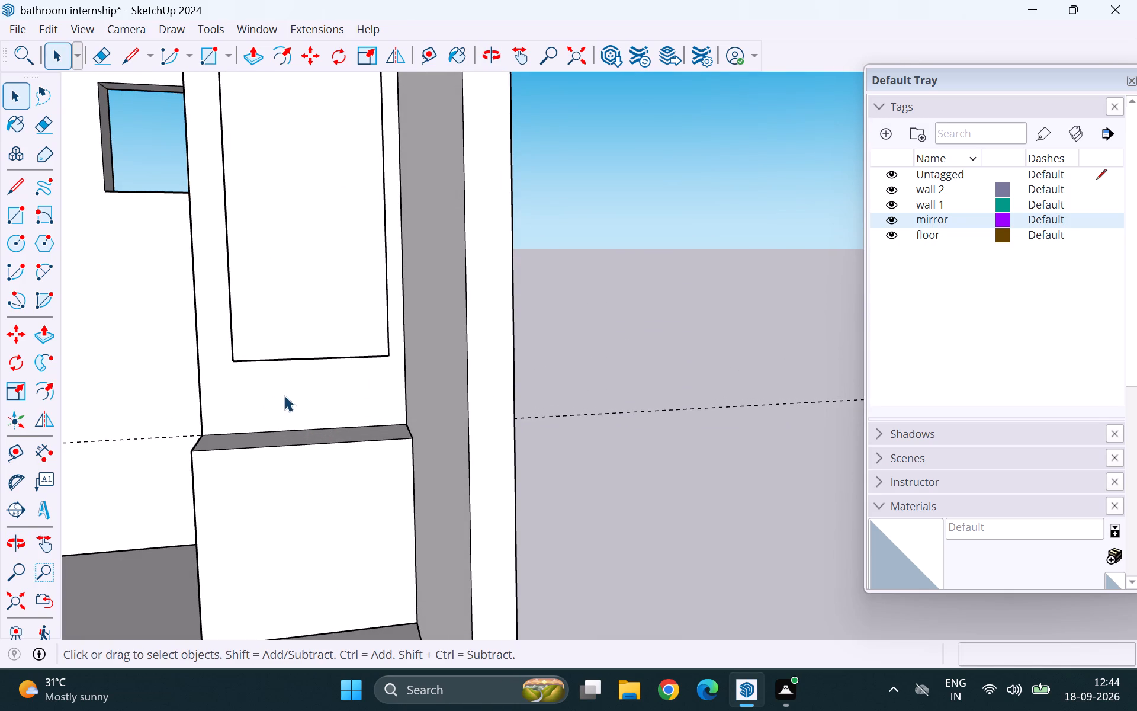
scroll(312, 432, "down", 3)
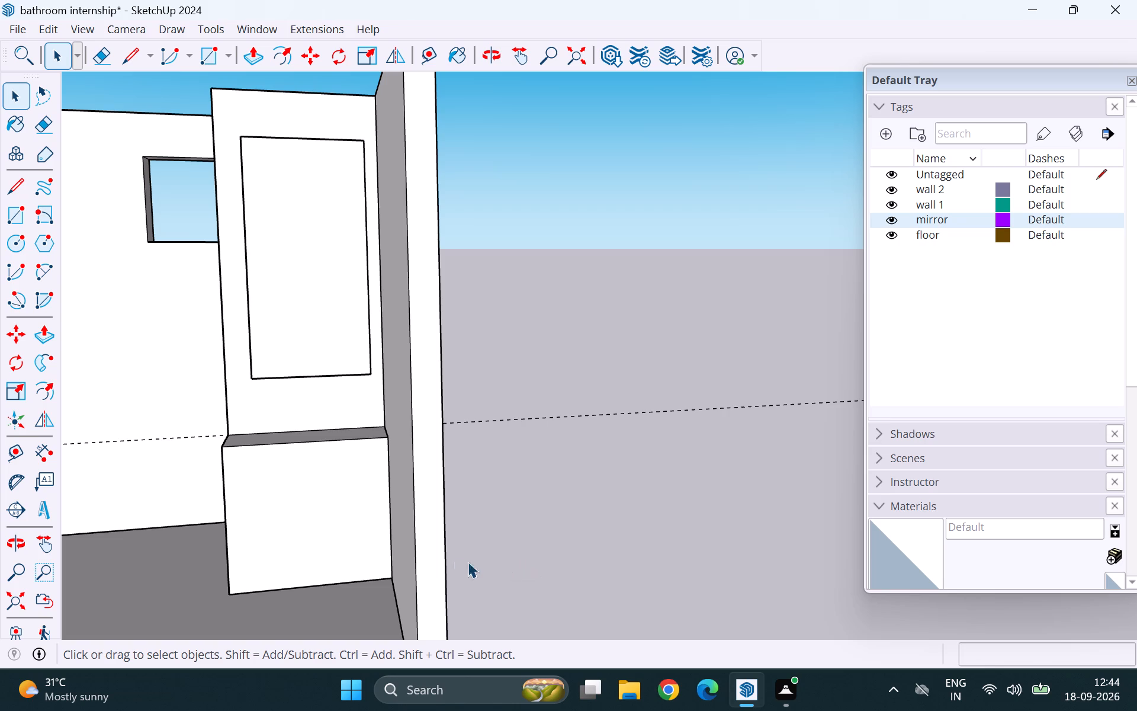
left_click(296, 322)
double_click(296, 322)
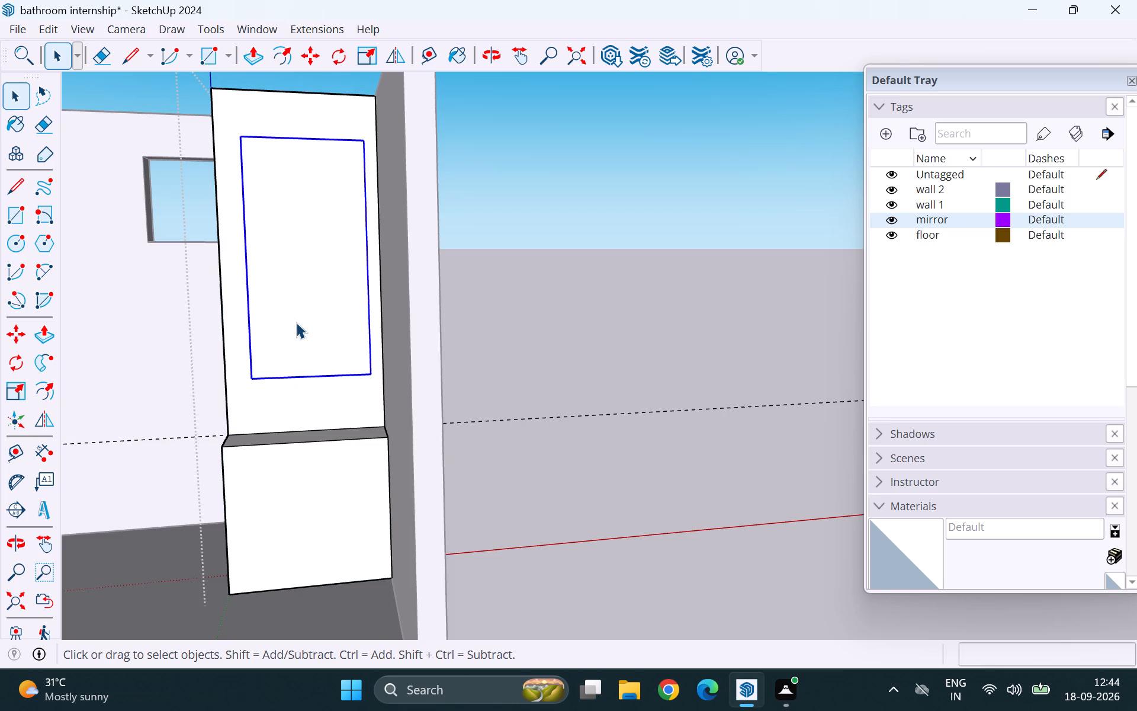
key("b")
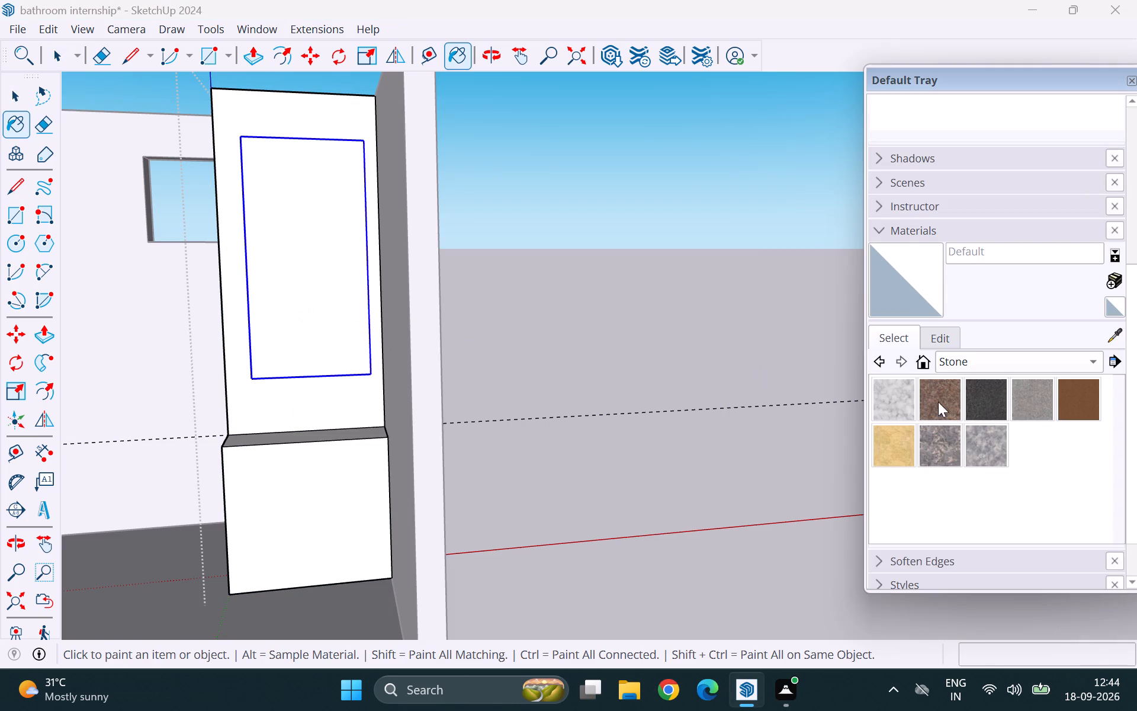
left_click(1024, 367)
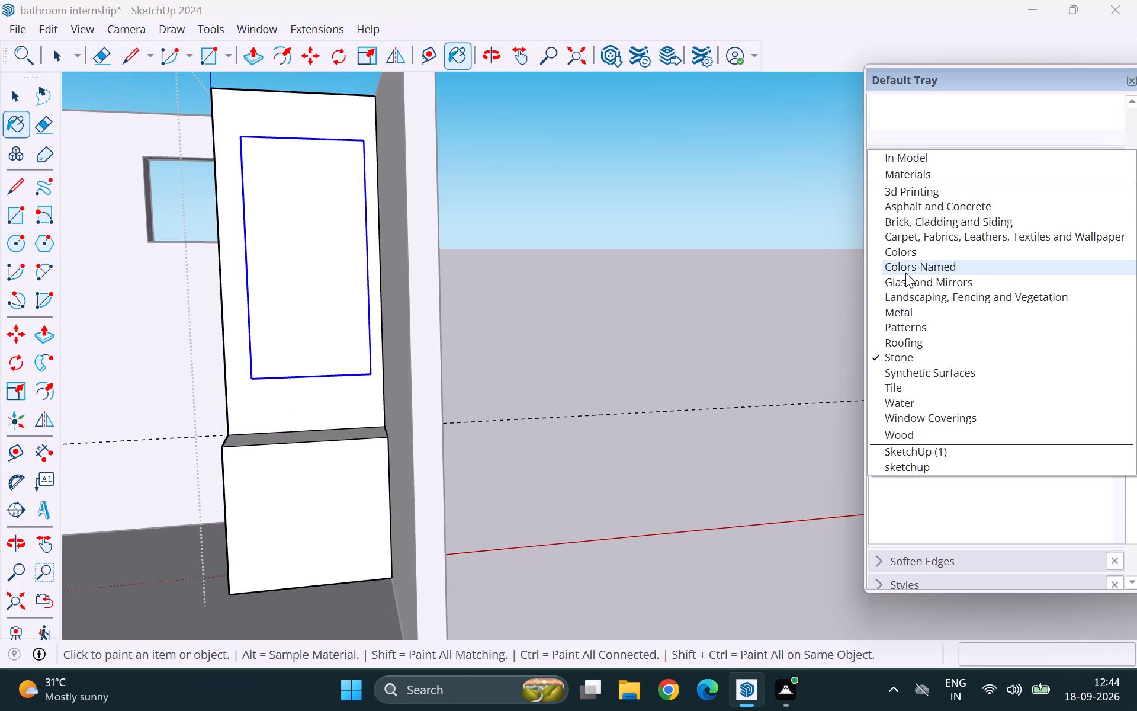
left_click(907, 281)
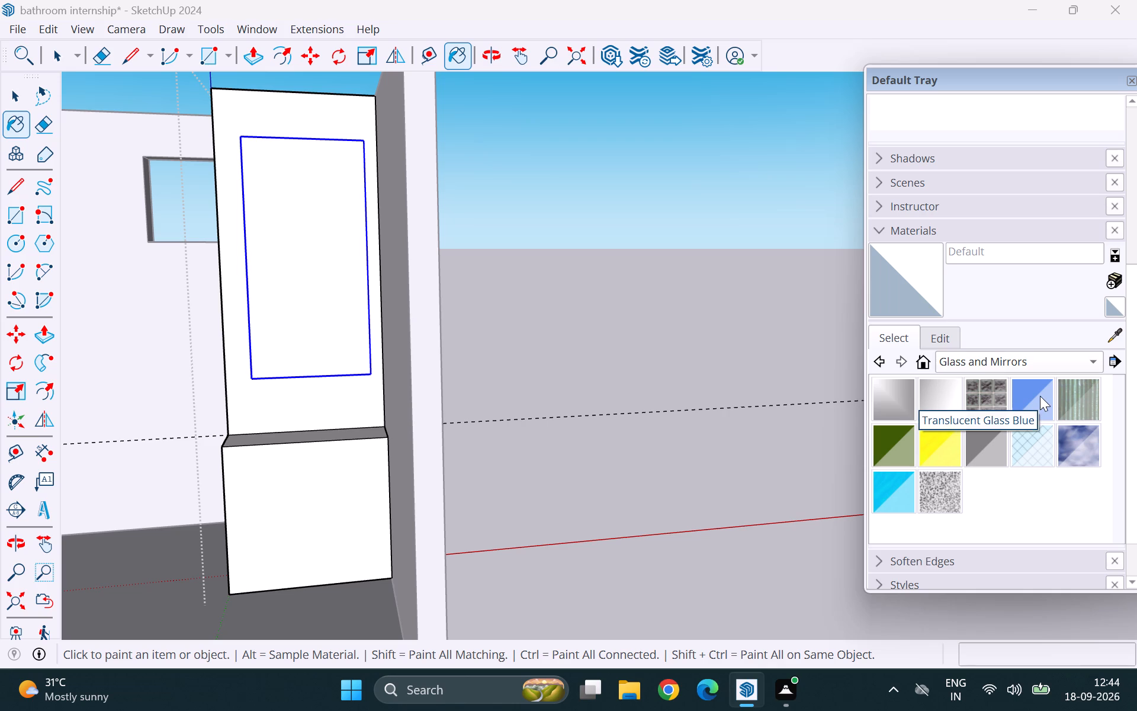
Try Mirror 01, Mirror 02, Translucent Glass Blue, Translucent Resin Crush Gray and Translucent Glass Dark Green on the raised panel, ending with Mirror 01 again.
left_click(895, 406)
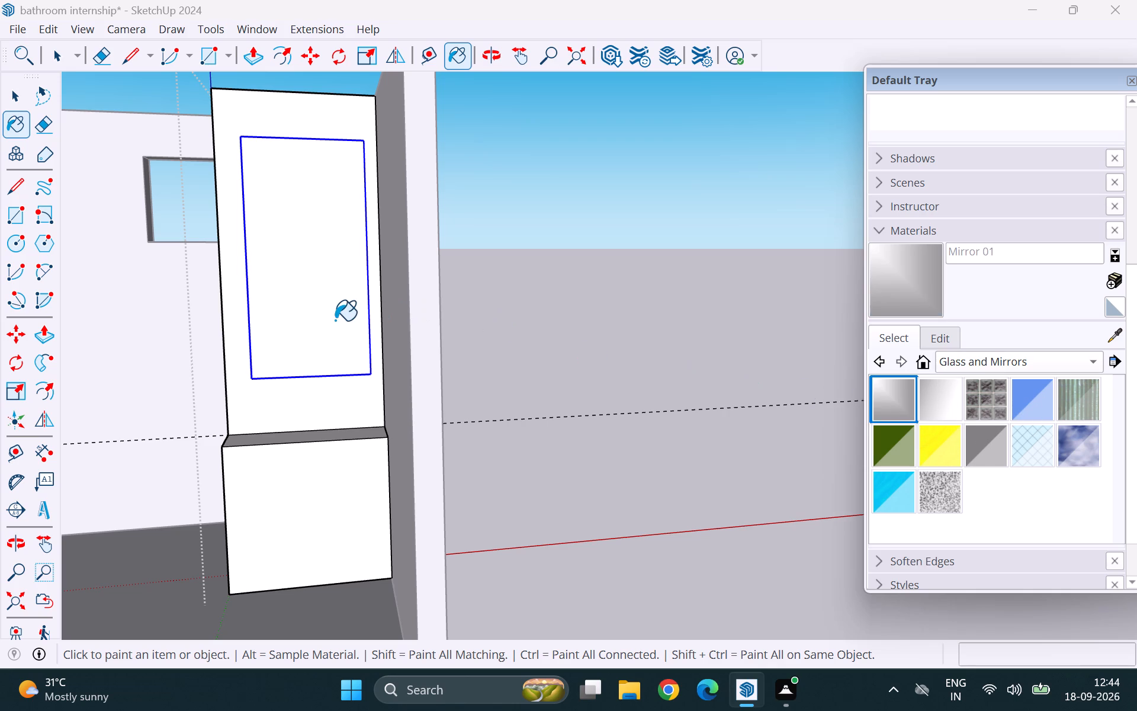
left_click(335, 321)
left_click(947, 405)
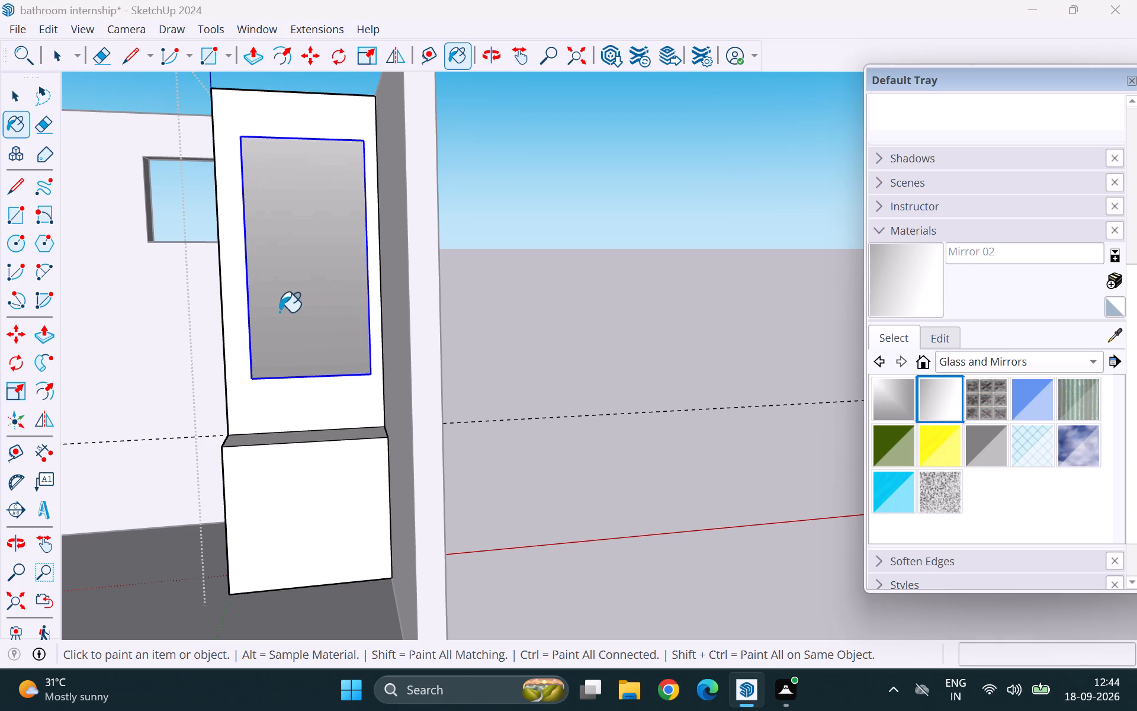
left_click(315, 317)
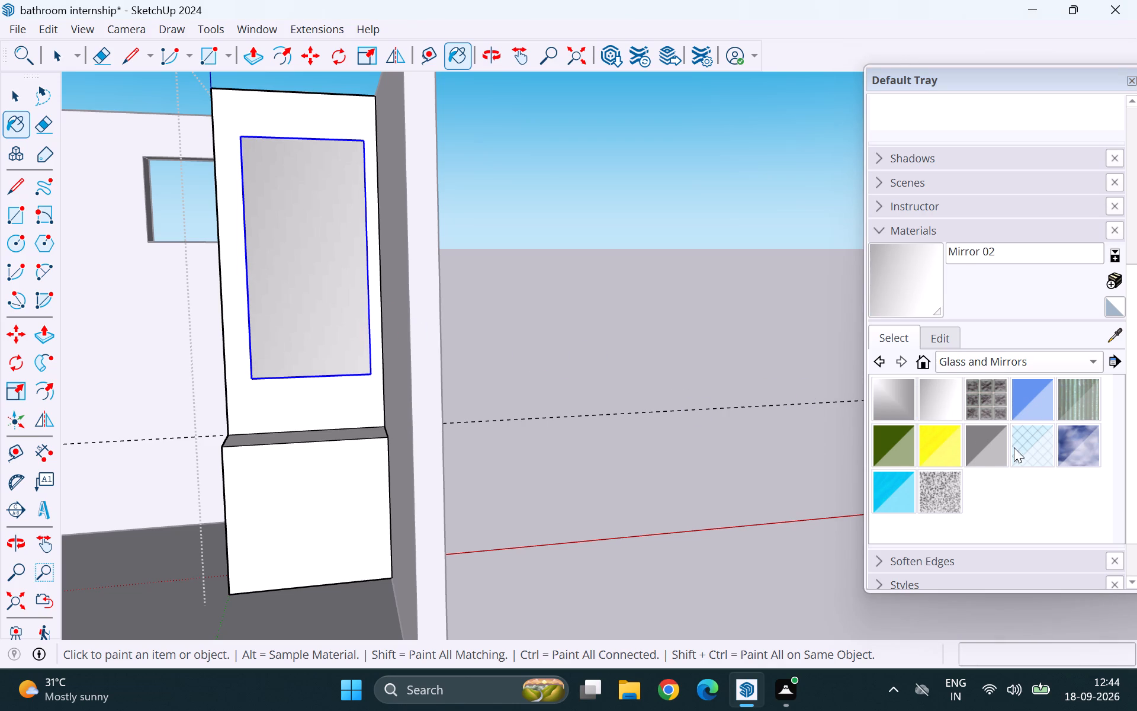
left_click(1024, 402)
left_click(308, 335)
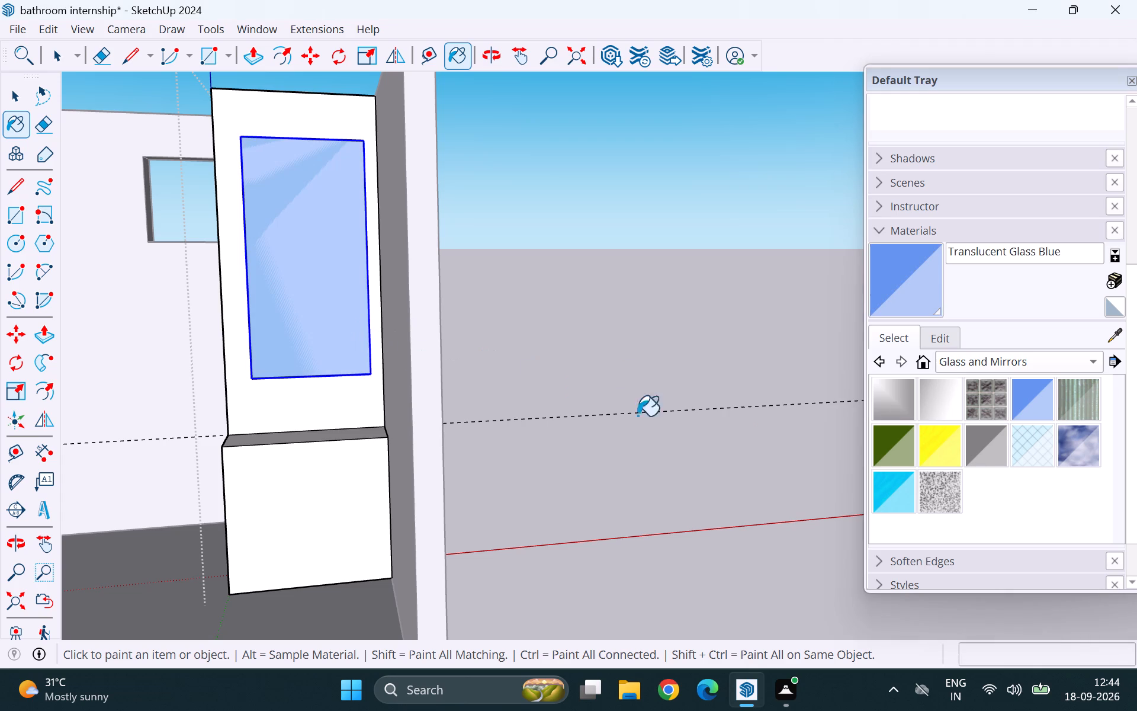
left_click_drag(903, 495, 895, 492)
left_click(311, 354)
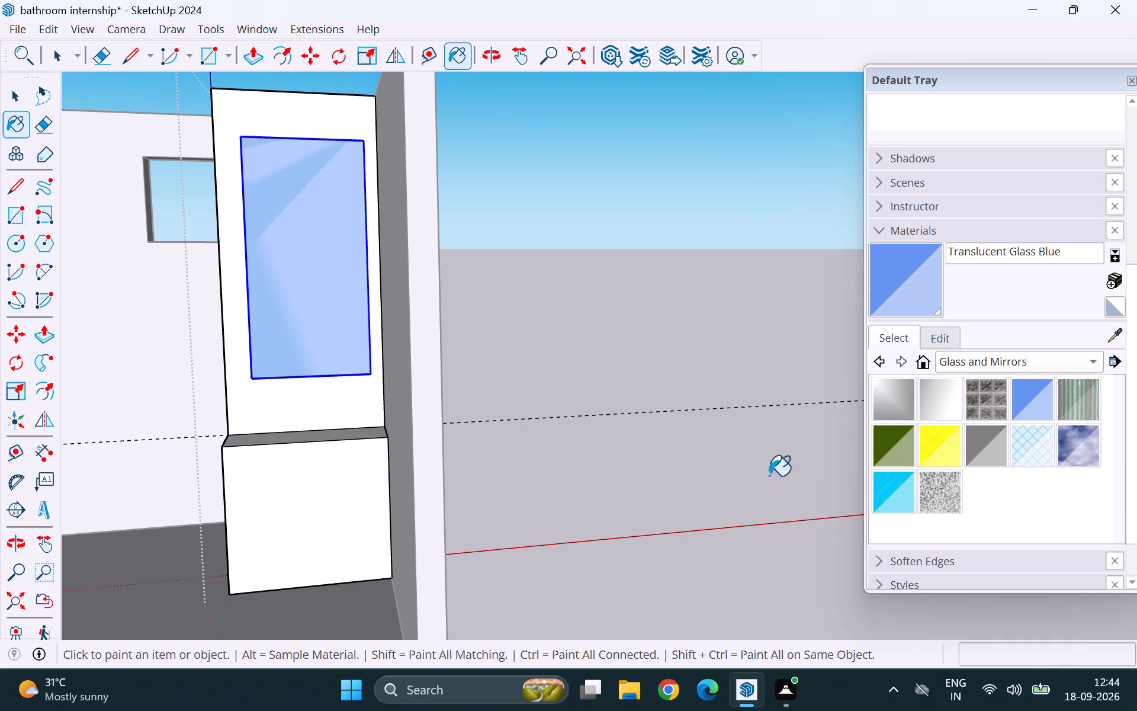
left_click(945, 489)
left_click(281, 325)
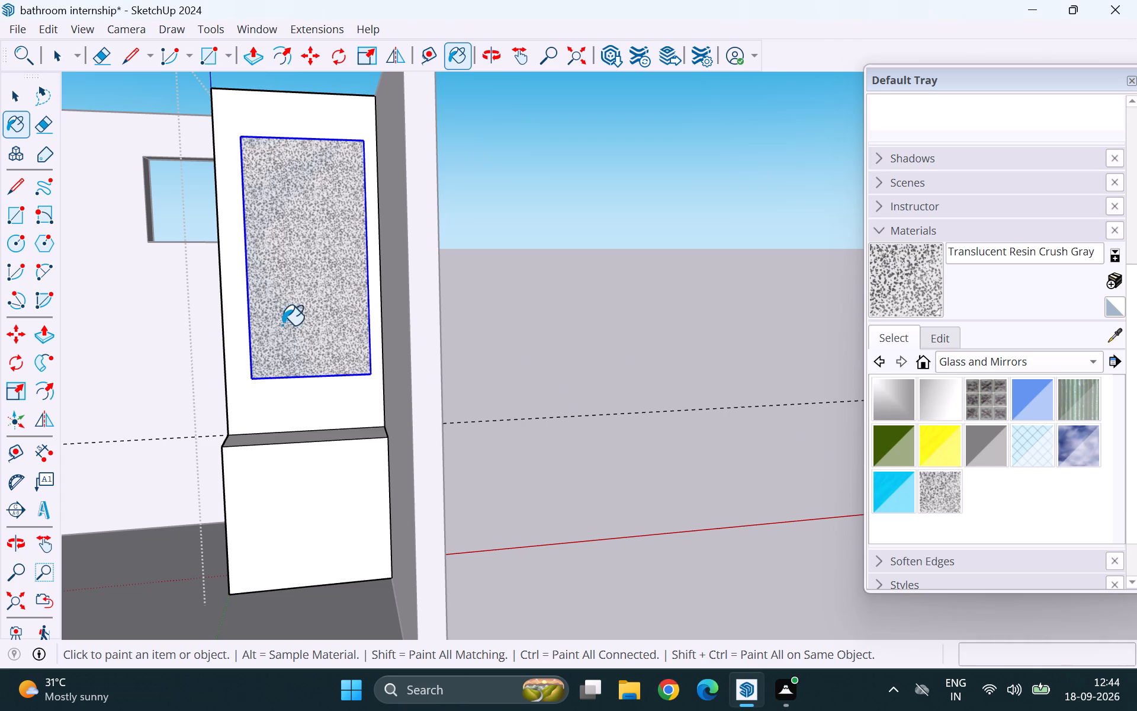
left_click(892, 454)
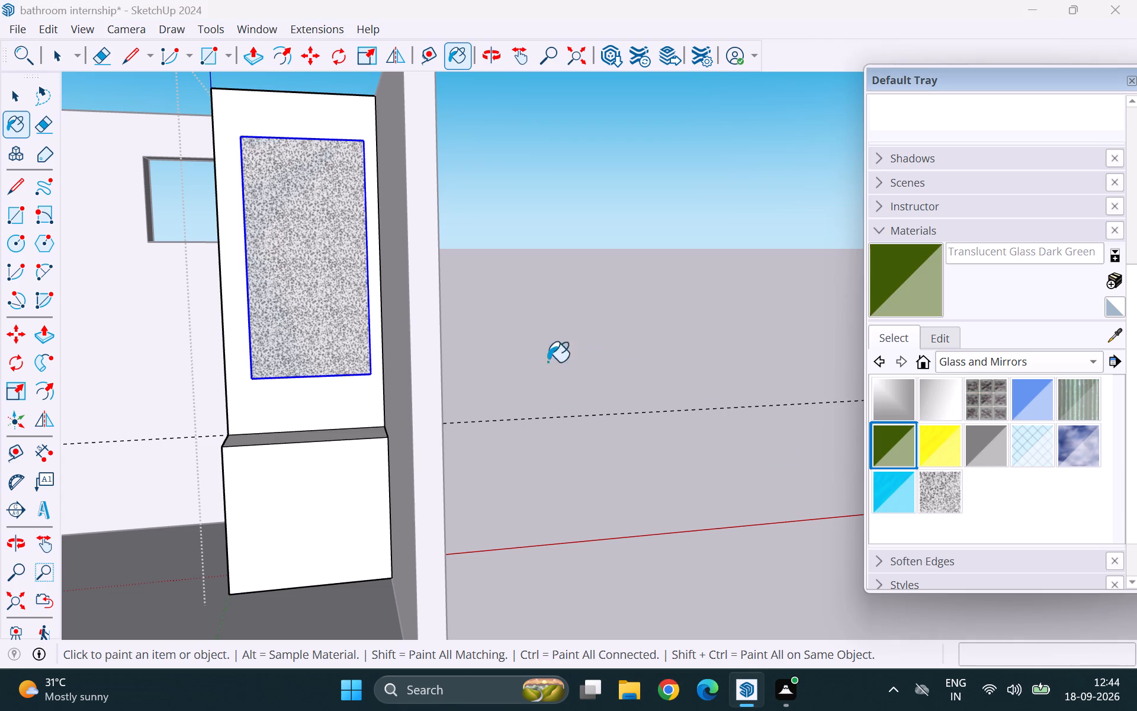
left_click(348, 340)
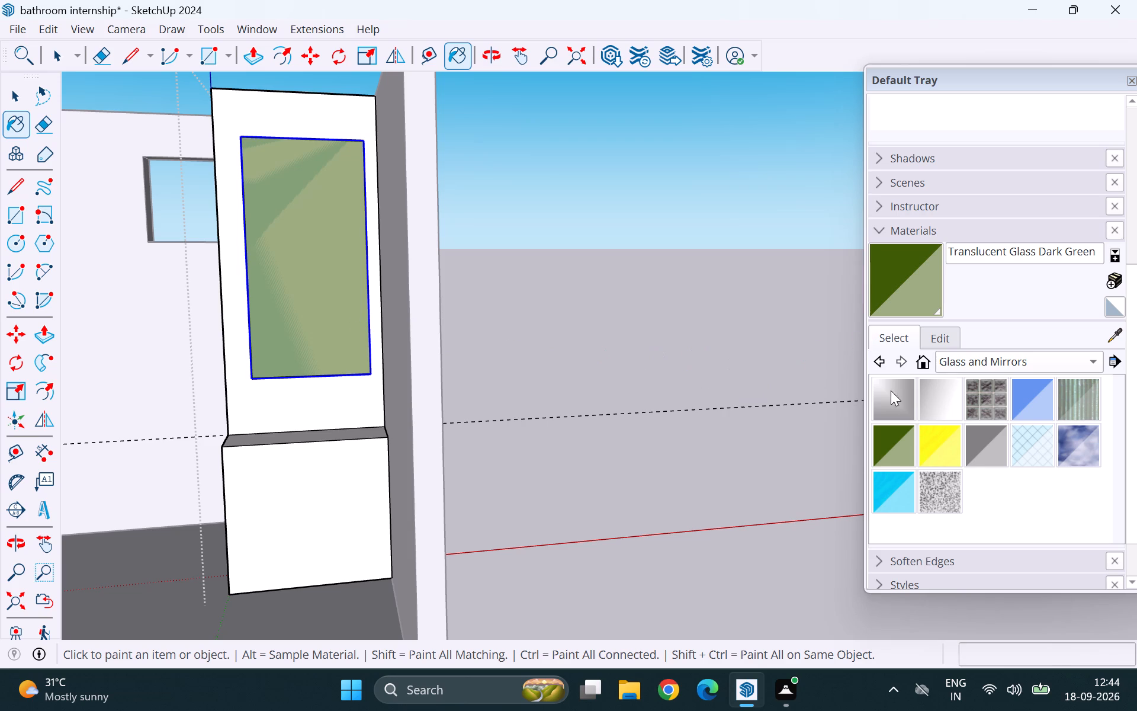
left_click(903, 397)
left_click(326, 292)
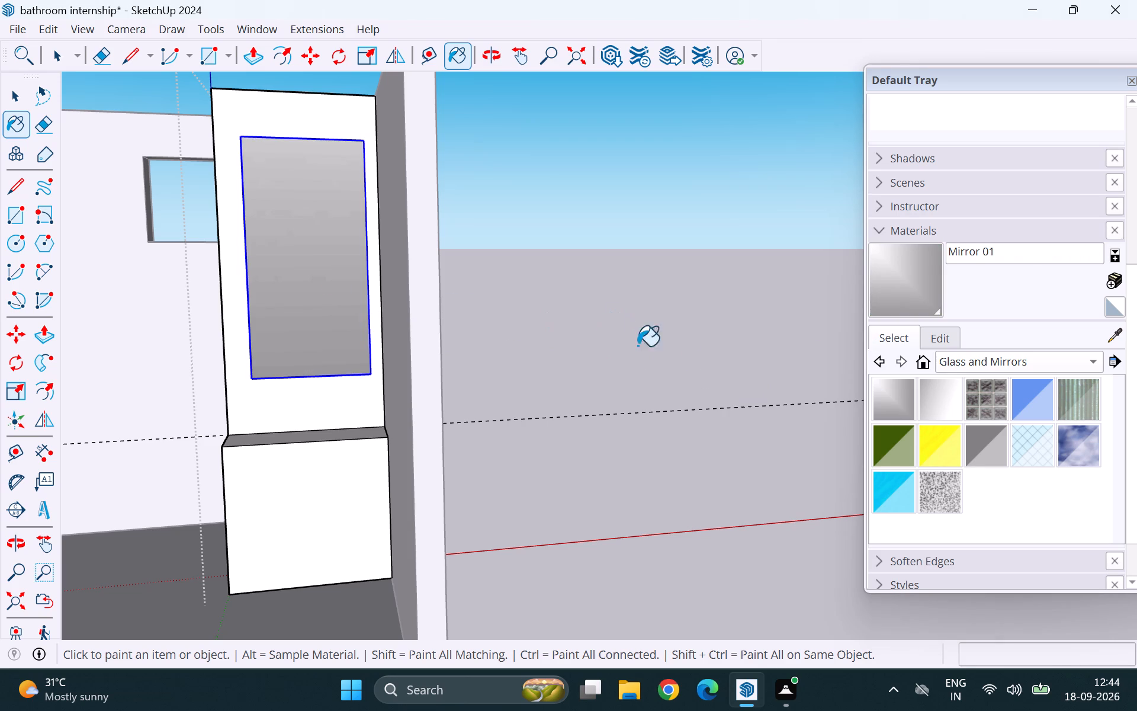
Paint the raised panel on the tall block with Mirror 02 and leave the block.
left_click(928, 399)
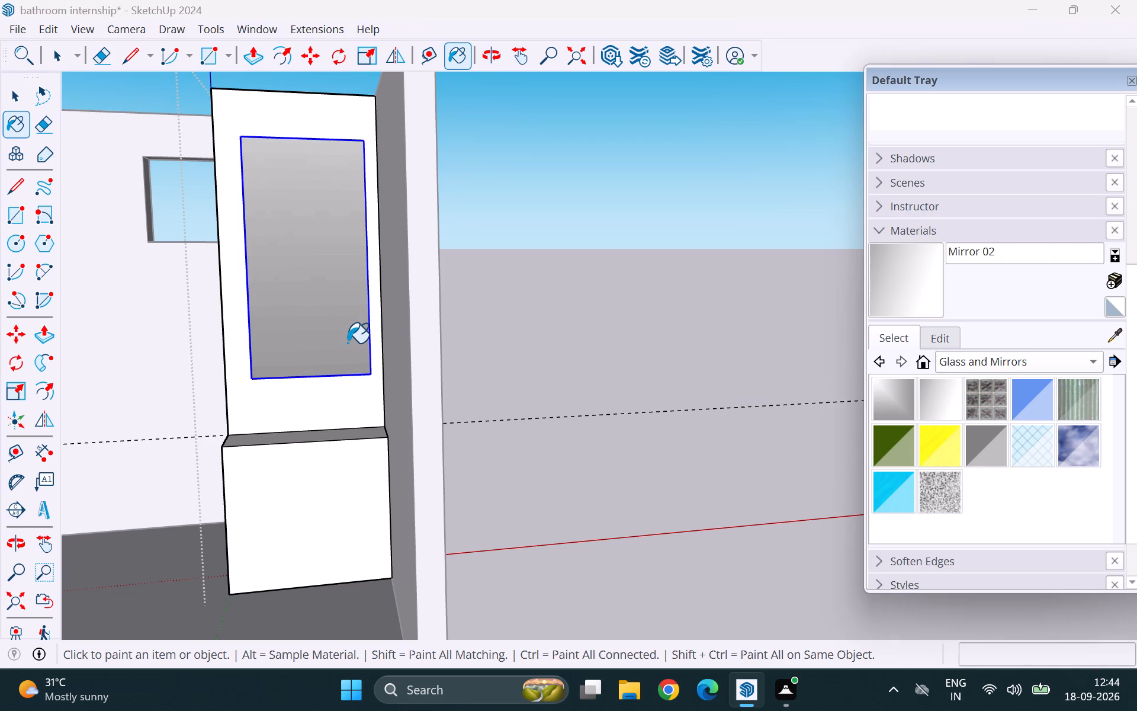
left_click(348, 343)
key("space")
left_click(547, 362)
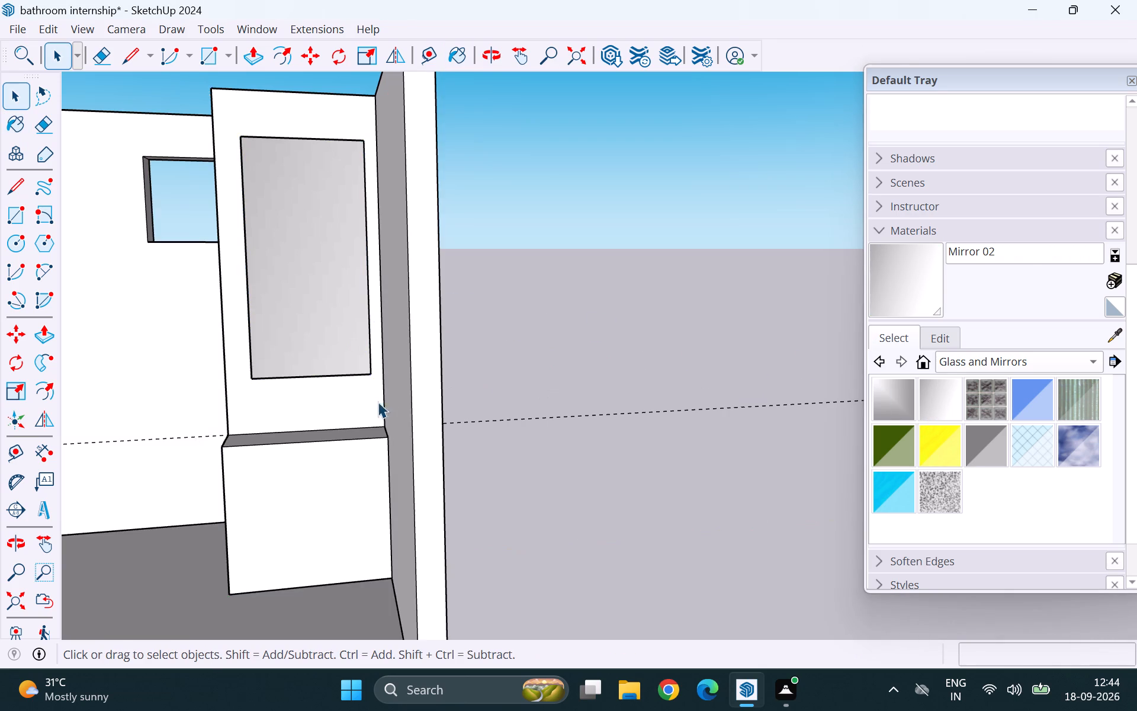
Examine the mirror panel on the tall block beside the window, close up and within the whole bathroom, from several angles.
scroll(367, 403, "down", 5)
middle_click_drag(522, 427, 599, 520)
middle_click(599, 520)
middle_click(599, 520)
middle_click_drag(599, 520, 407, 440)
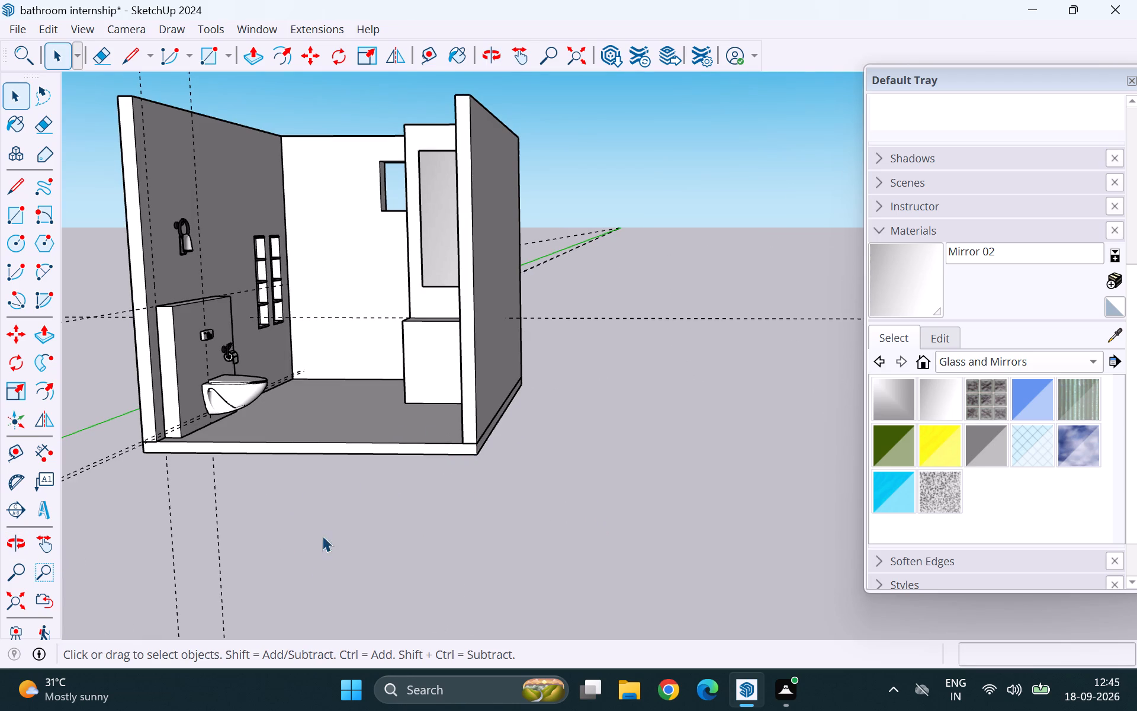
middle_click_drag(377, 379, 489, 424)
scroll(418, 142, "up", 9)
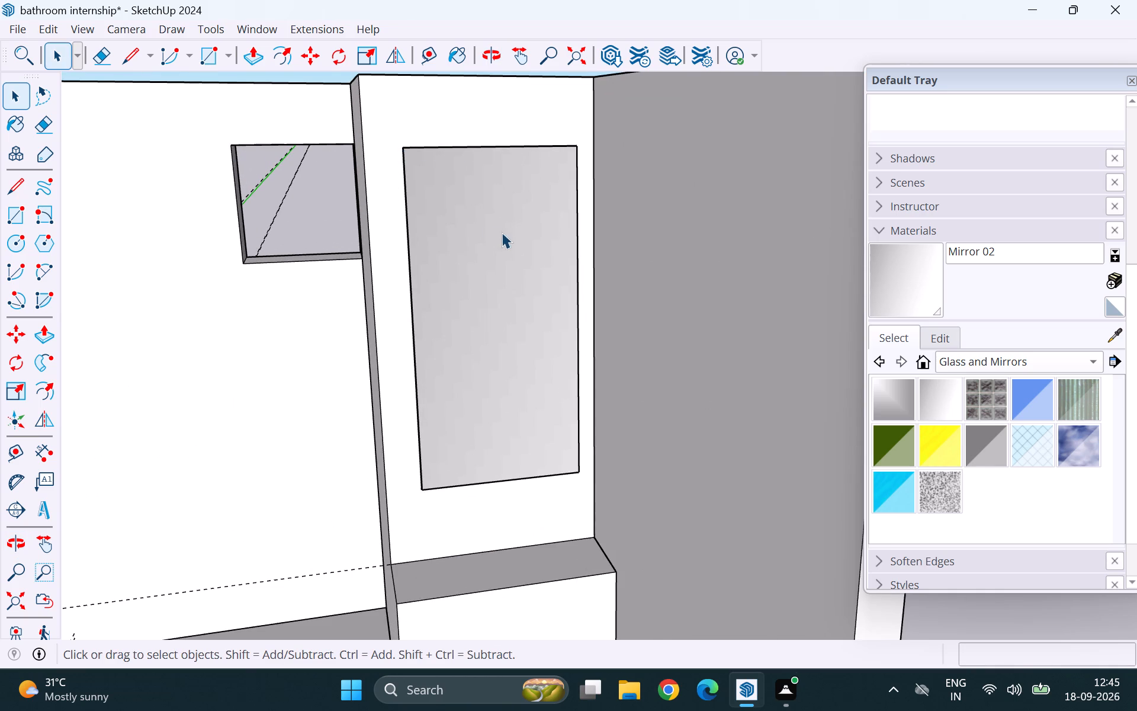
middle_click_drag(502, 232, 368, 232)
middle_click(367, 232)
middle_click_drag(244, 242, 395, 264)
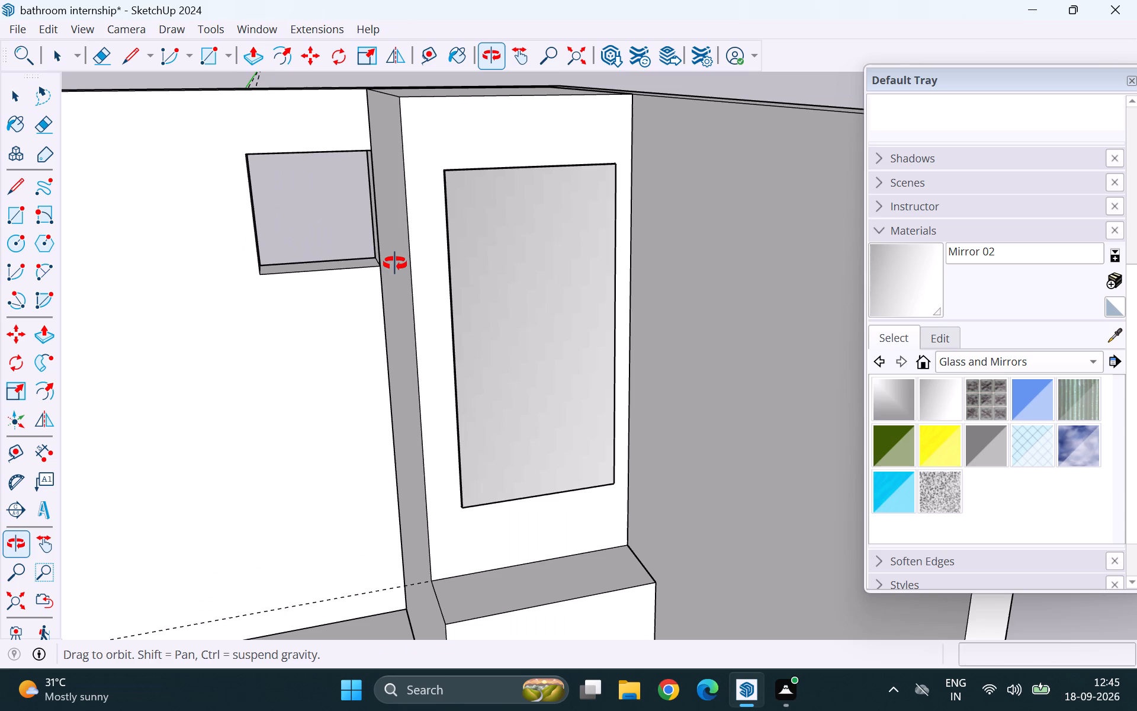
middle_click_drag(395, 264, 369, 290)
scroll(423, 217, "up", 6)
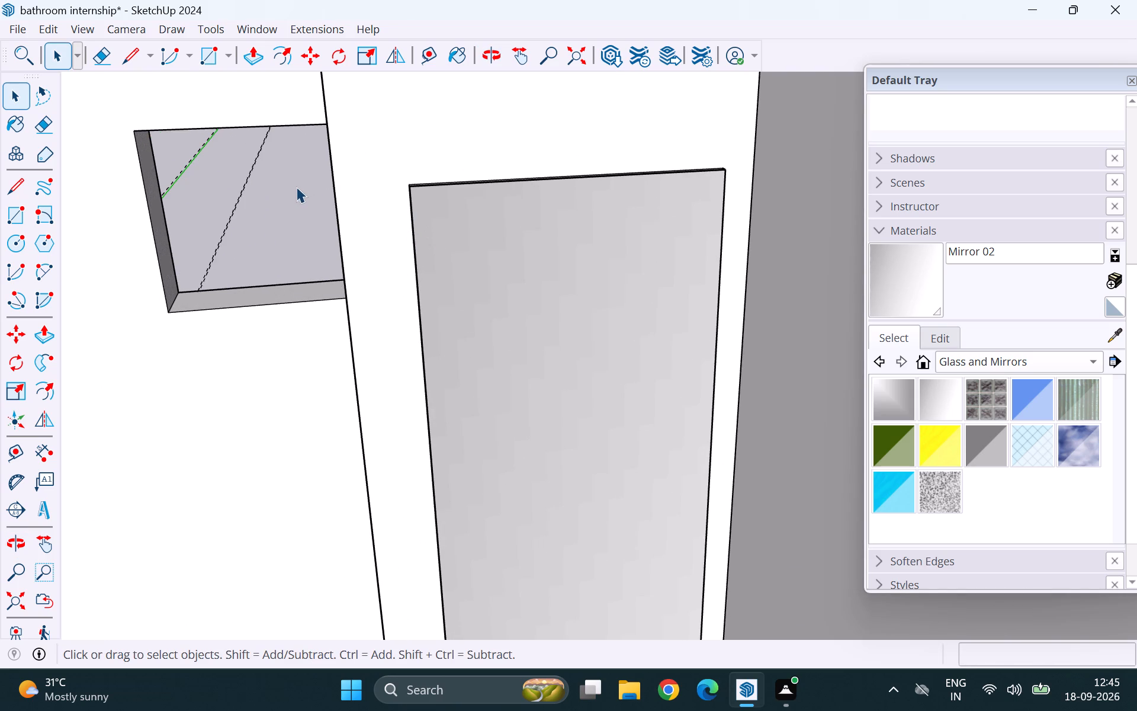
scroll(142, 101, "down", 5)
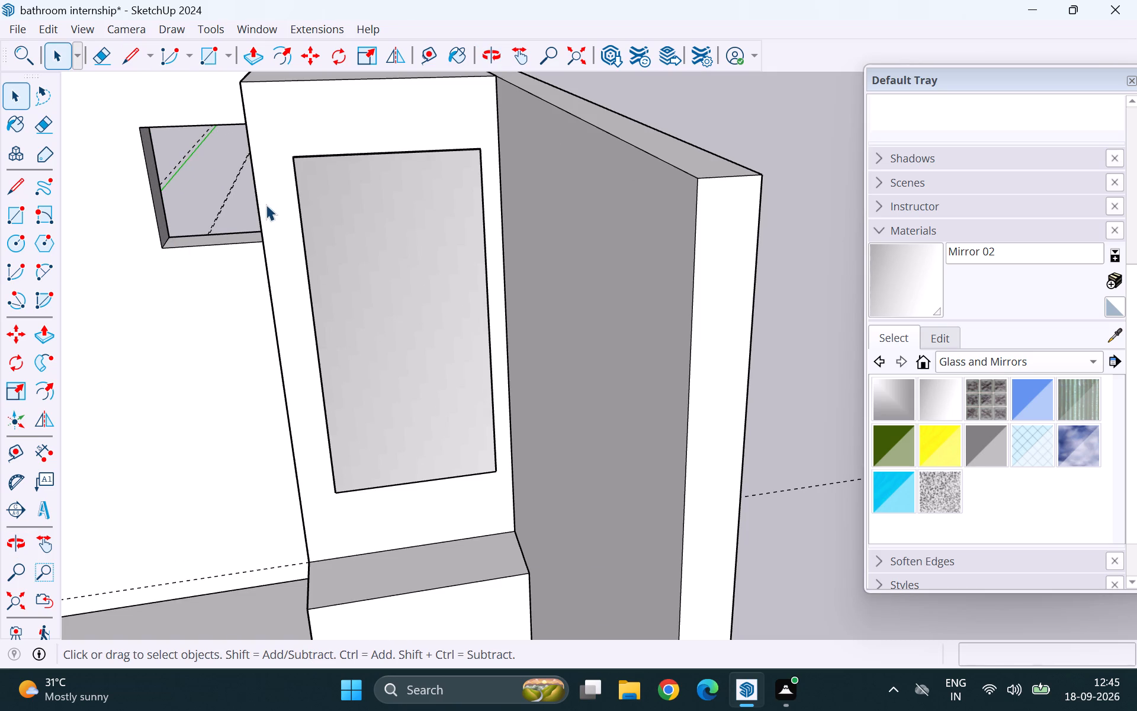
middle_click_drag(266, 204, 303, 150)
scroll(334, 143, "up", 3)
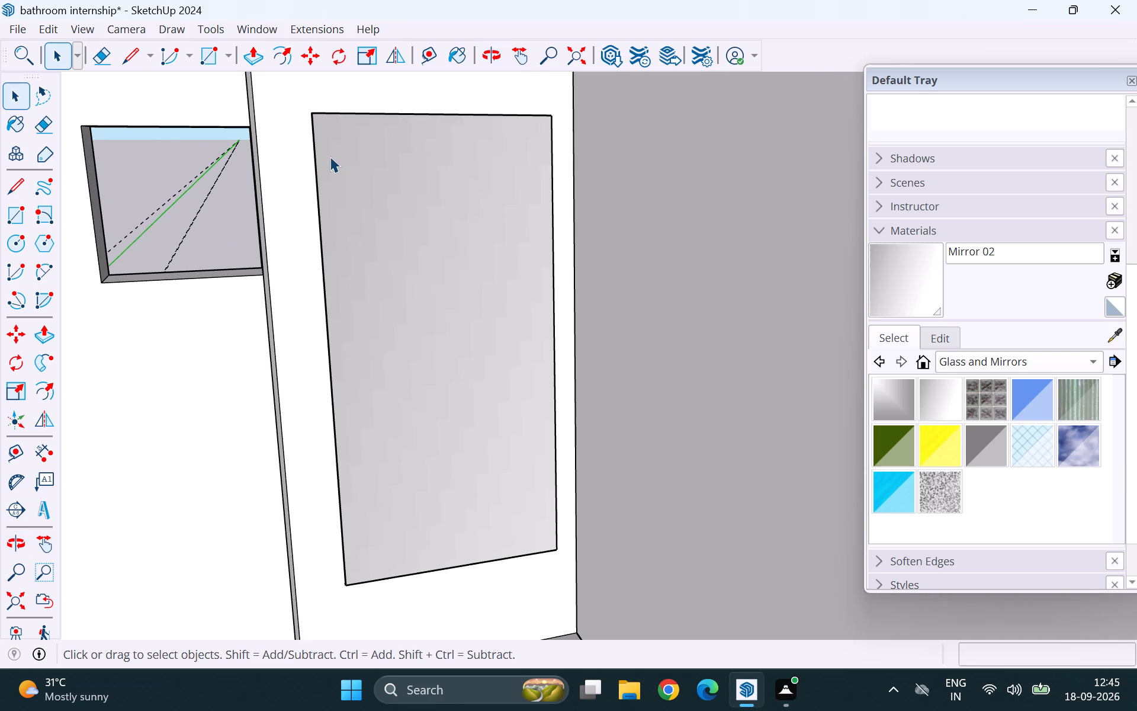
scroll(282, 214, "down", 3)
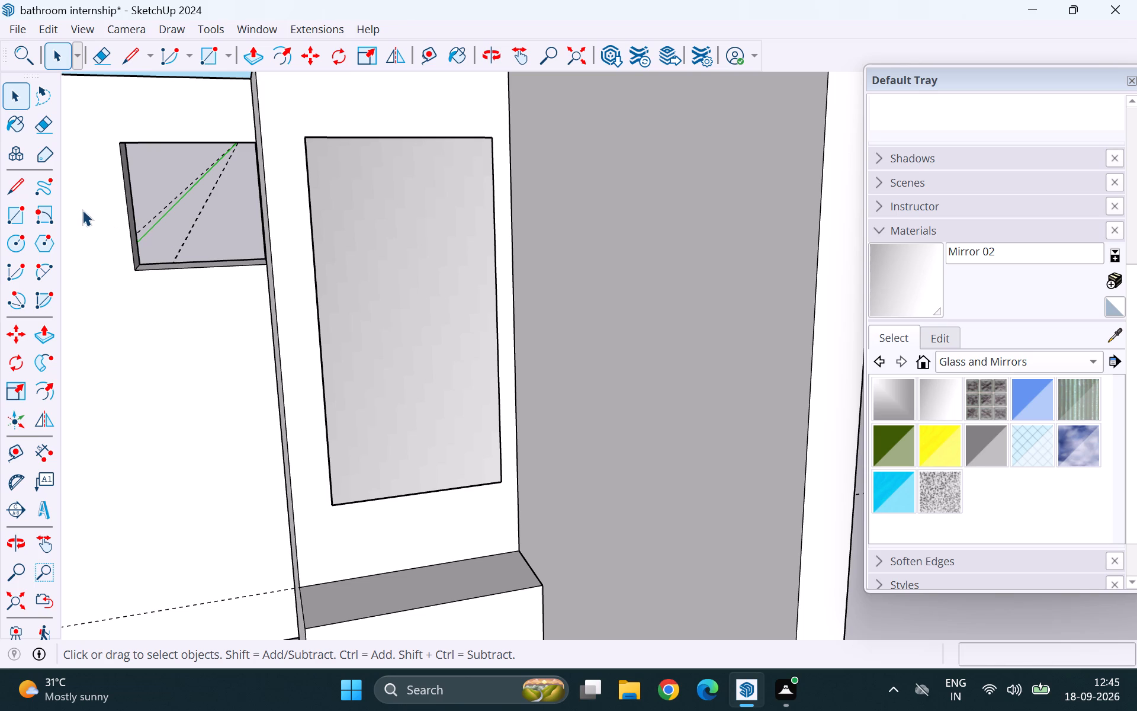
scroll(305, 340, "down", 5)
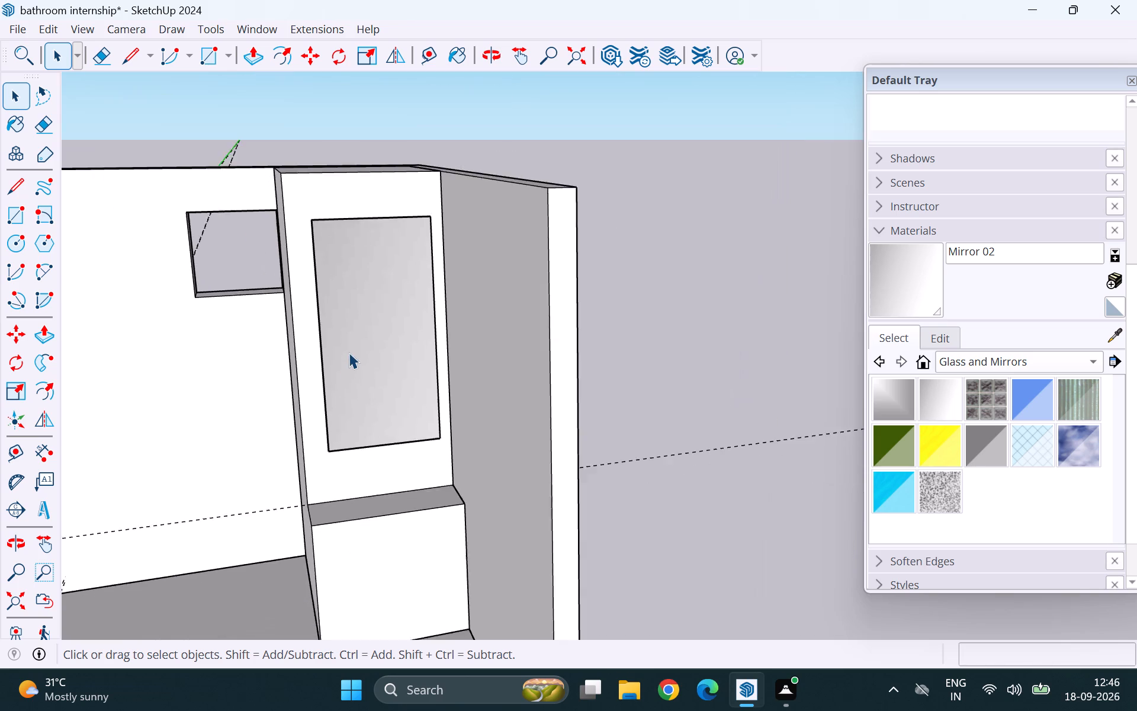
scroll(349, 358, "down", 4)
middle_click_drag(388, 380, 332, 457)
scroll(358, 423, "up", 1)
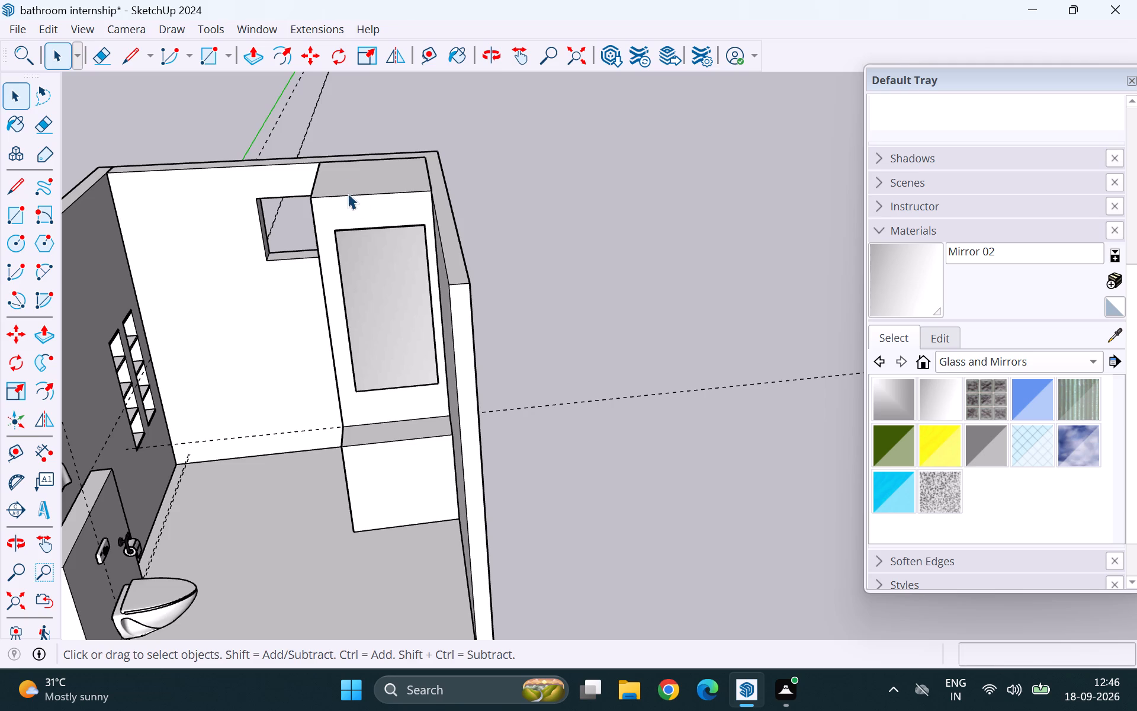
middle_click_drag(348, 193, 420, 173)
scroll(374, 355, "up", 1)
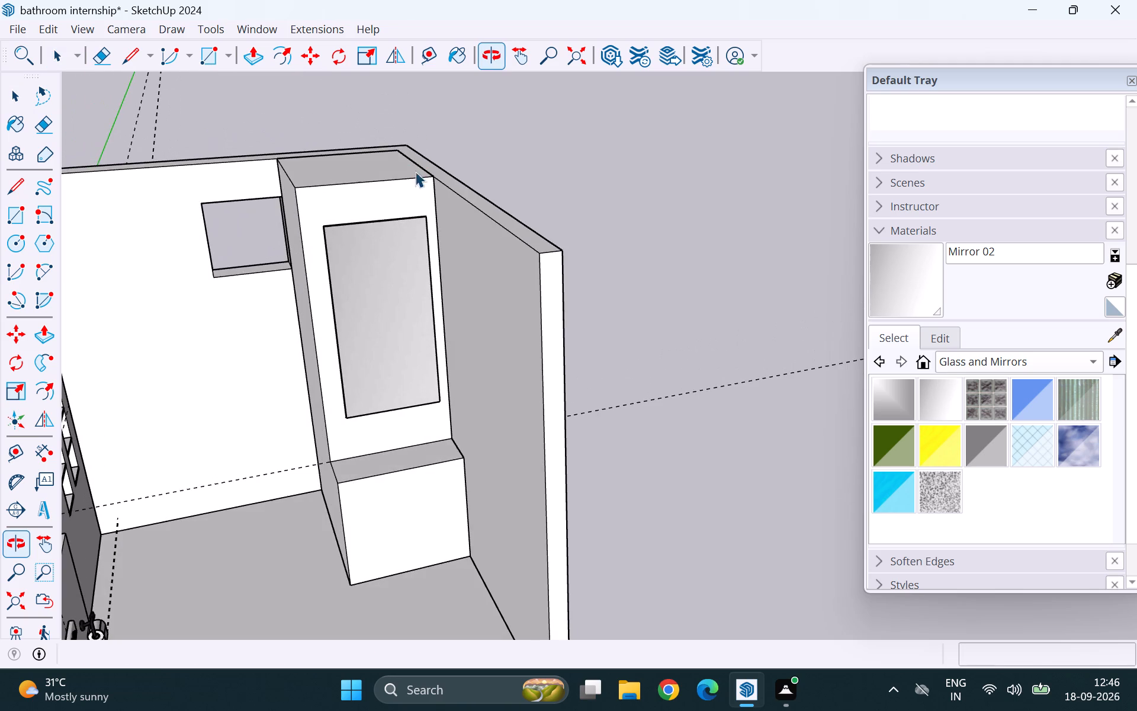
scroll(291, 210, "down", 3)
middle_click_drag(391, 386, 385, 390)
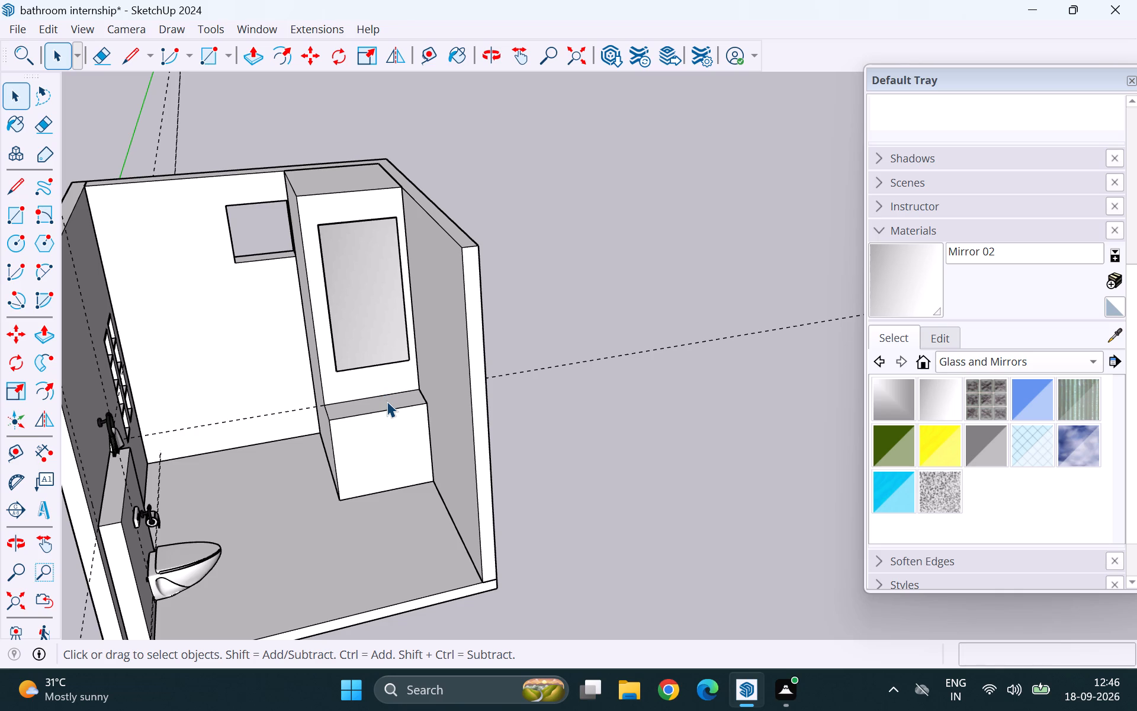
scroll(302, 239, "up", 5)
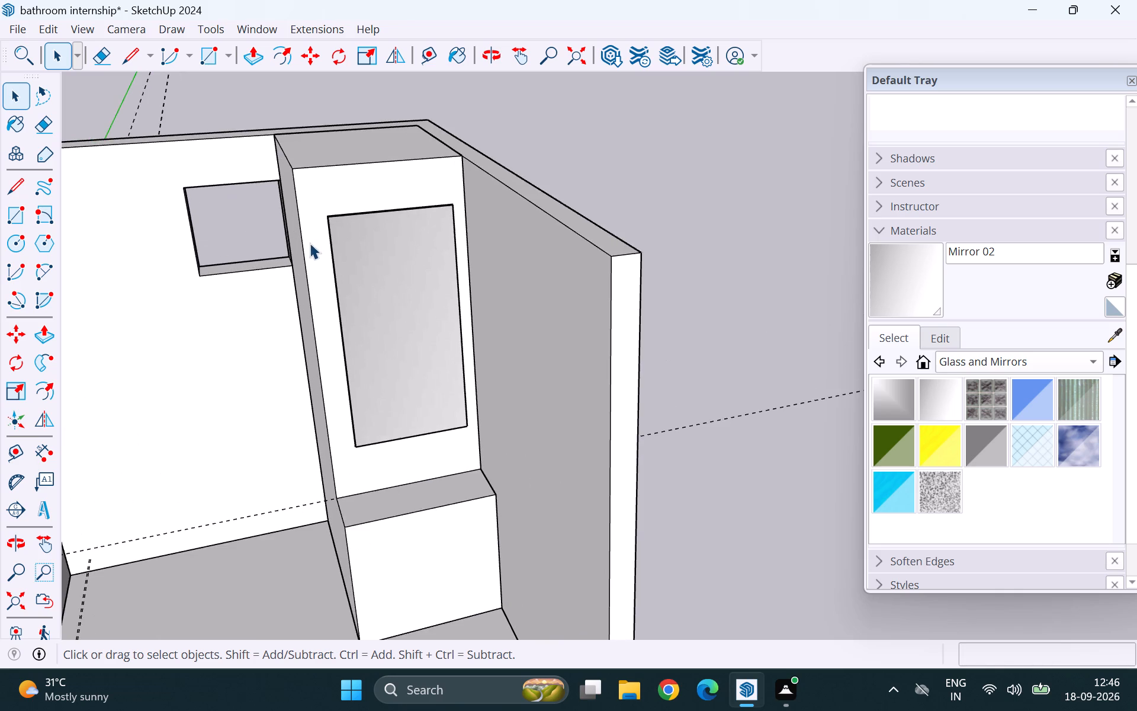
scroll(340, 272, "up", 5)
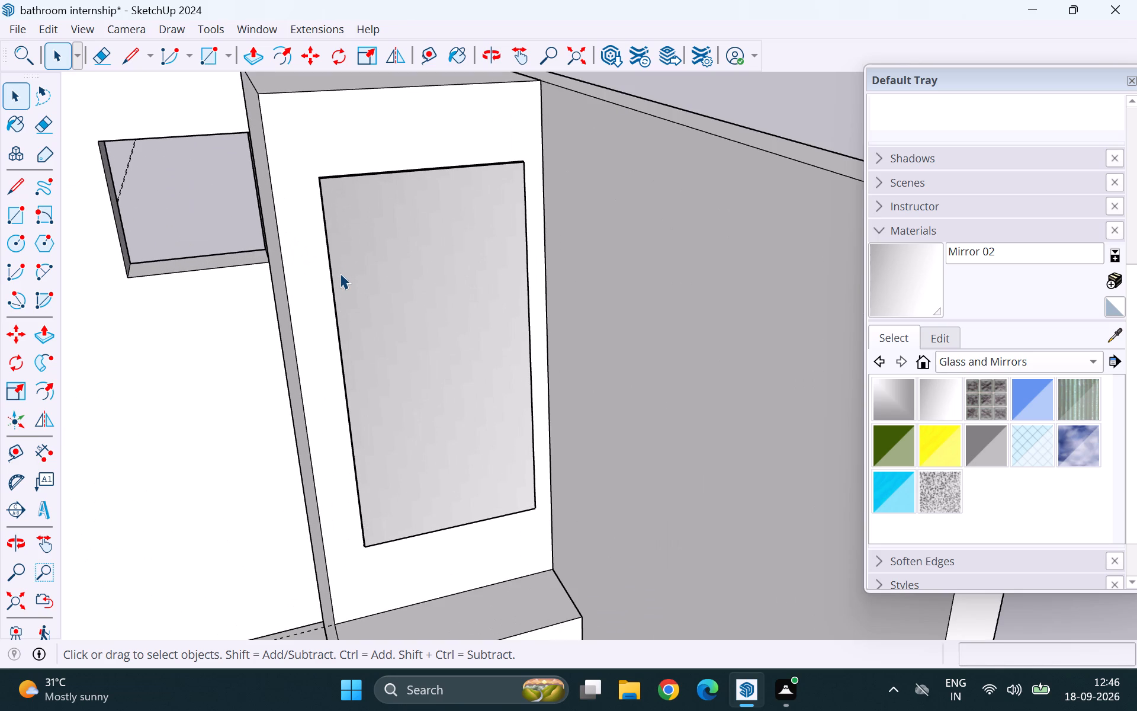
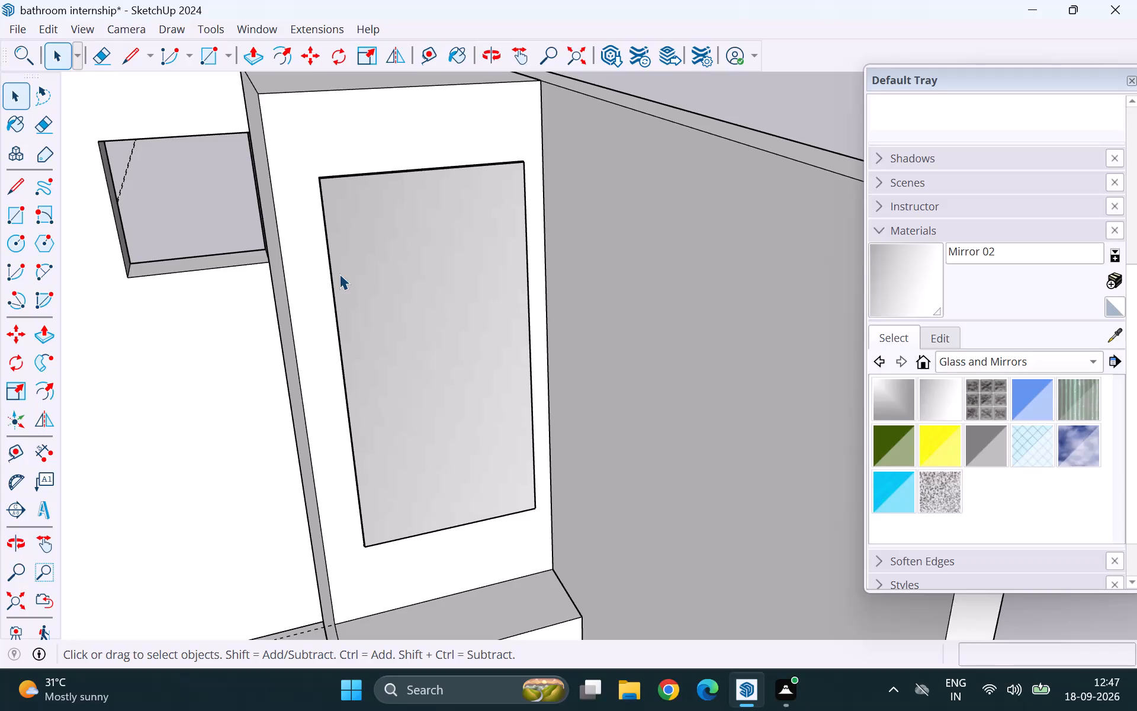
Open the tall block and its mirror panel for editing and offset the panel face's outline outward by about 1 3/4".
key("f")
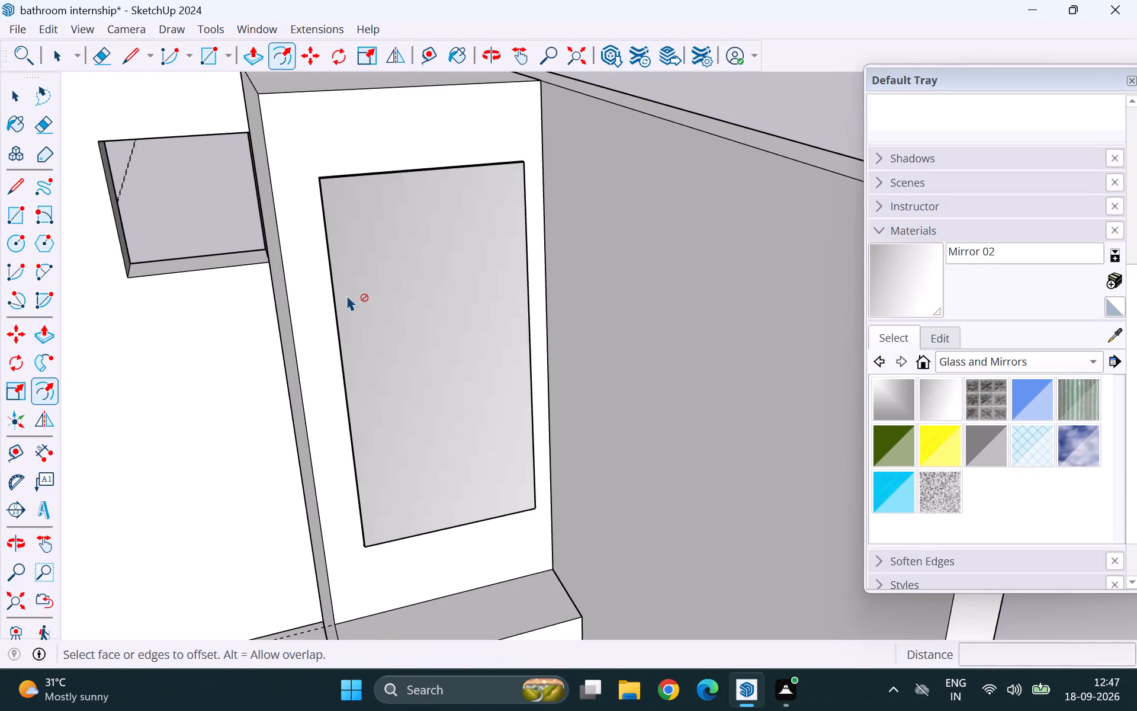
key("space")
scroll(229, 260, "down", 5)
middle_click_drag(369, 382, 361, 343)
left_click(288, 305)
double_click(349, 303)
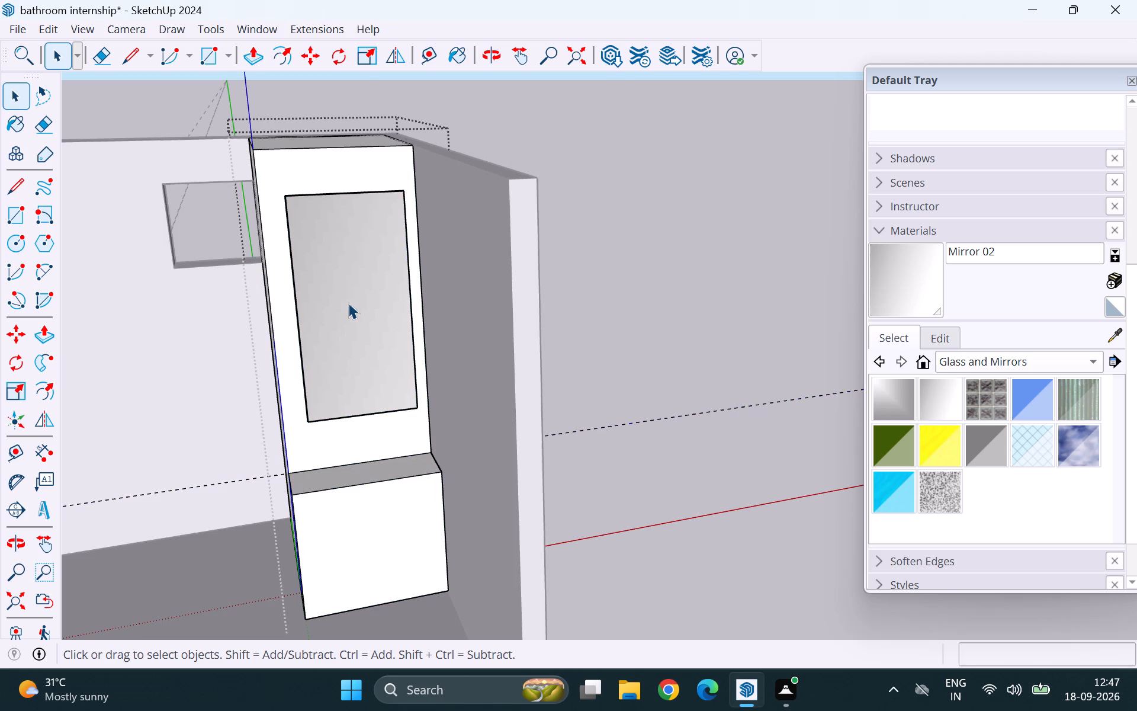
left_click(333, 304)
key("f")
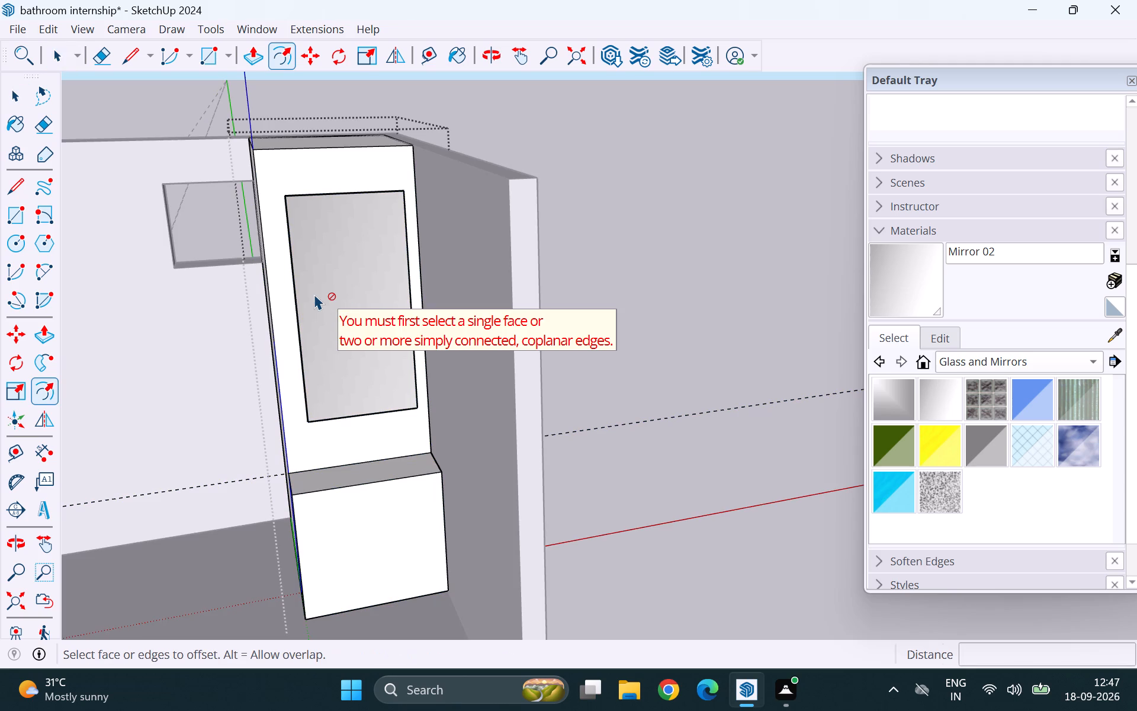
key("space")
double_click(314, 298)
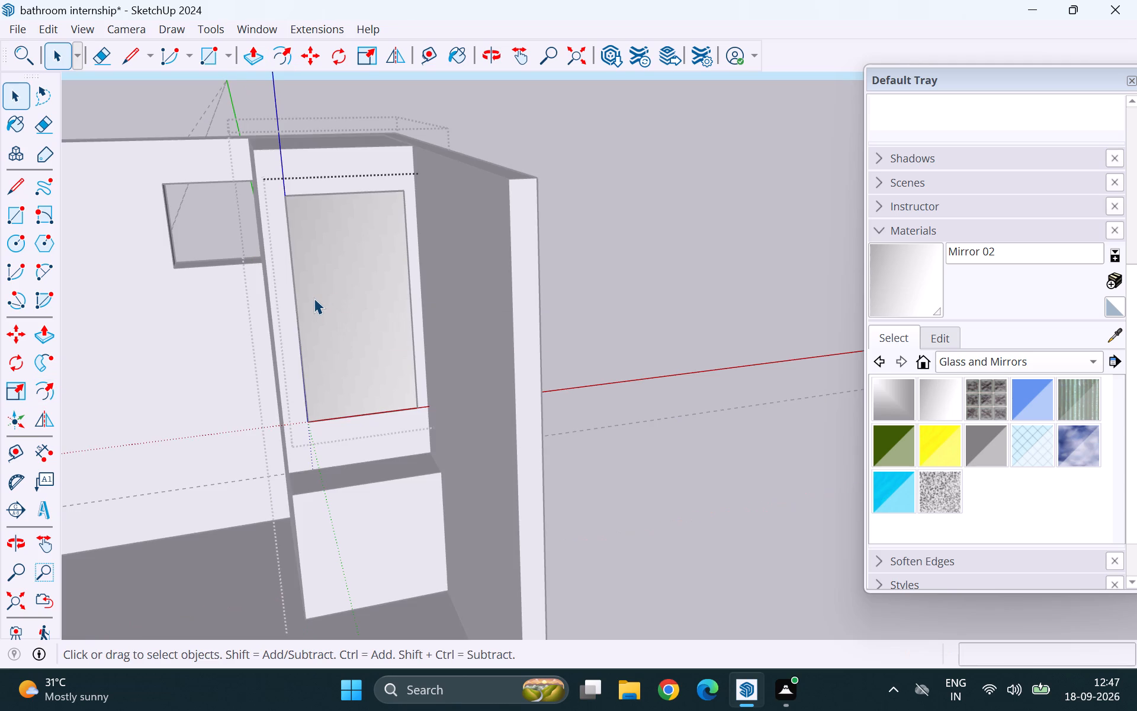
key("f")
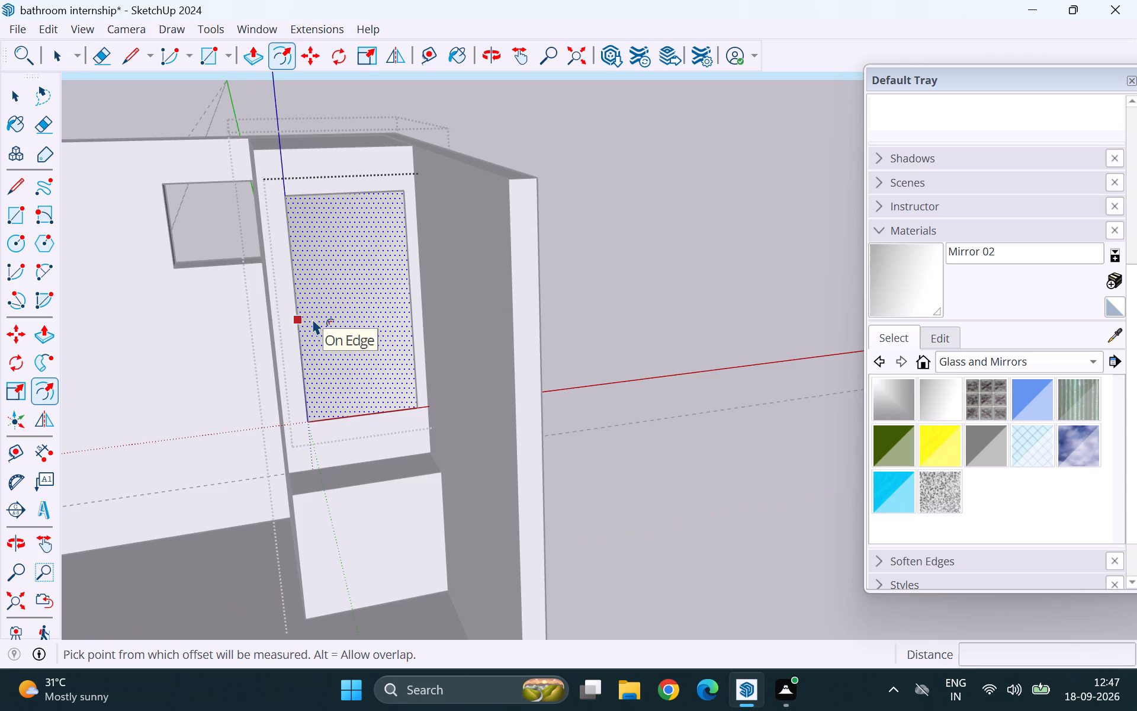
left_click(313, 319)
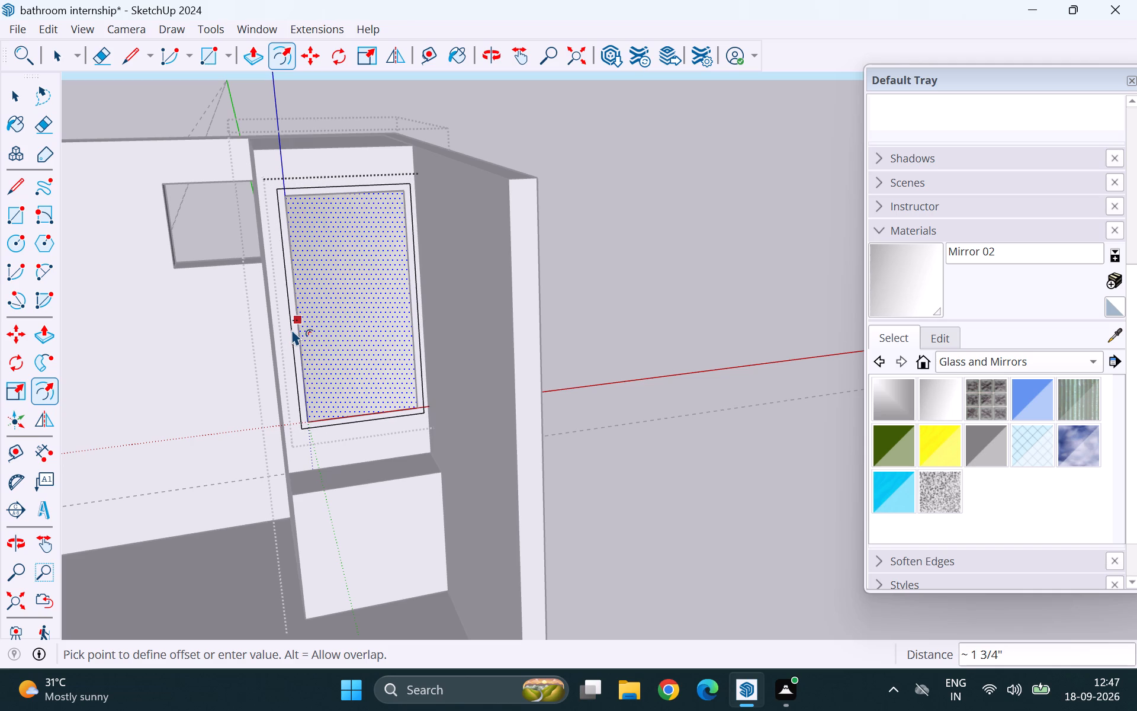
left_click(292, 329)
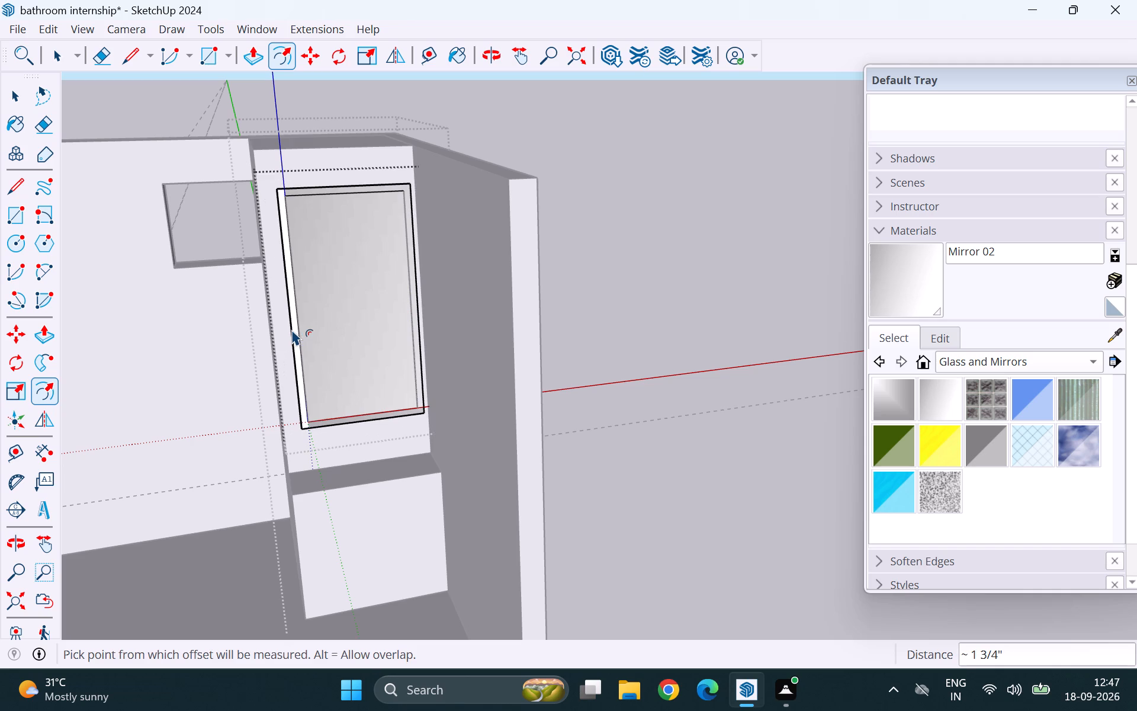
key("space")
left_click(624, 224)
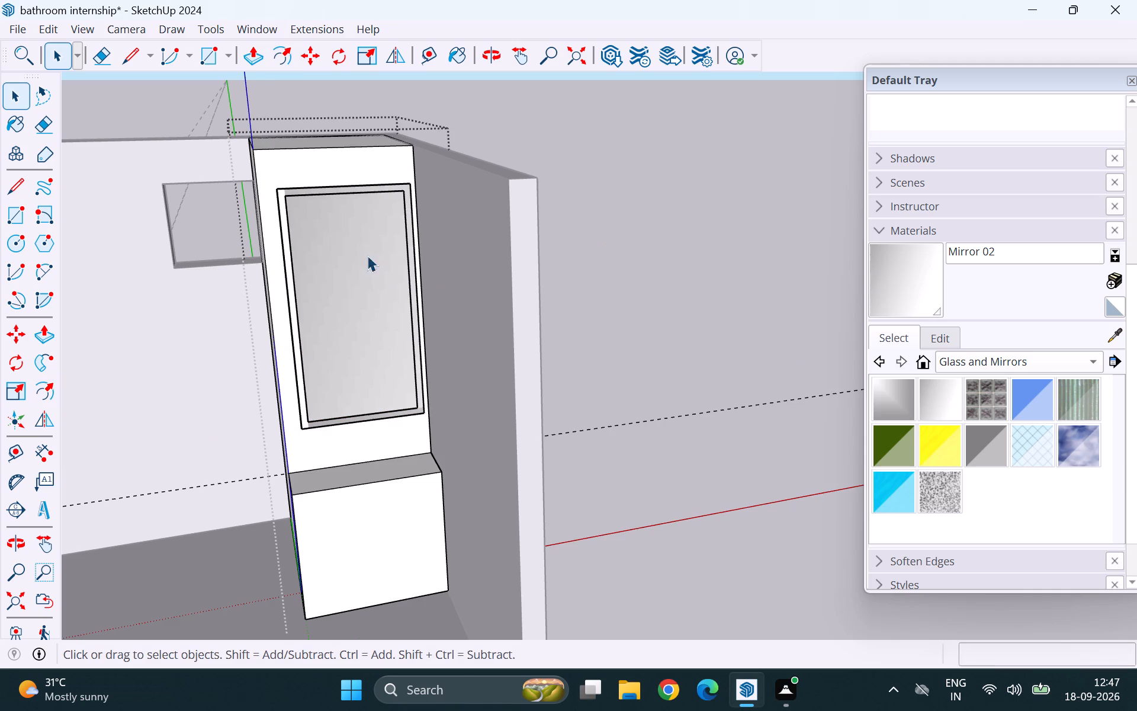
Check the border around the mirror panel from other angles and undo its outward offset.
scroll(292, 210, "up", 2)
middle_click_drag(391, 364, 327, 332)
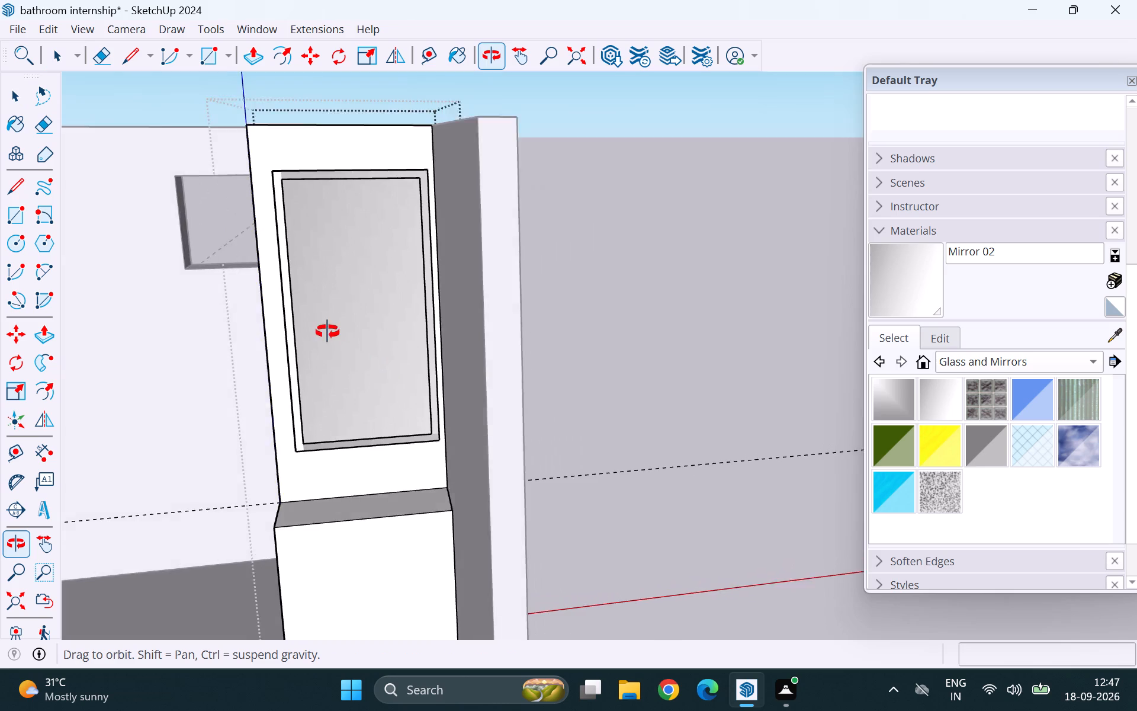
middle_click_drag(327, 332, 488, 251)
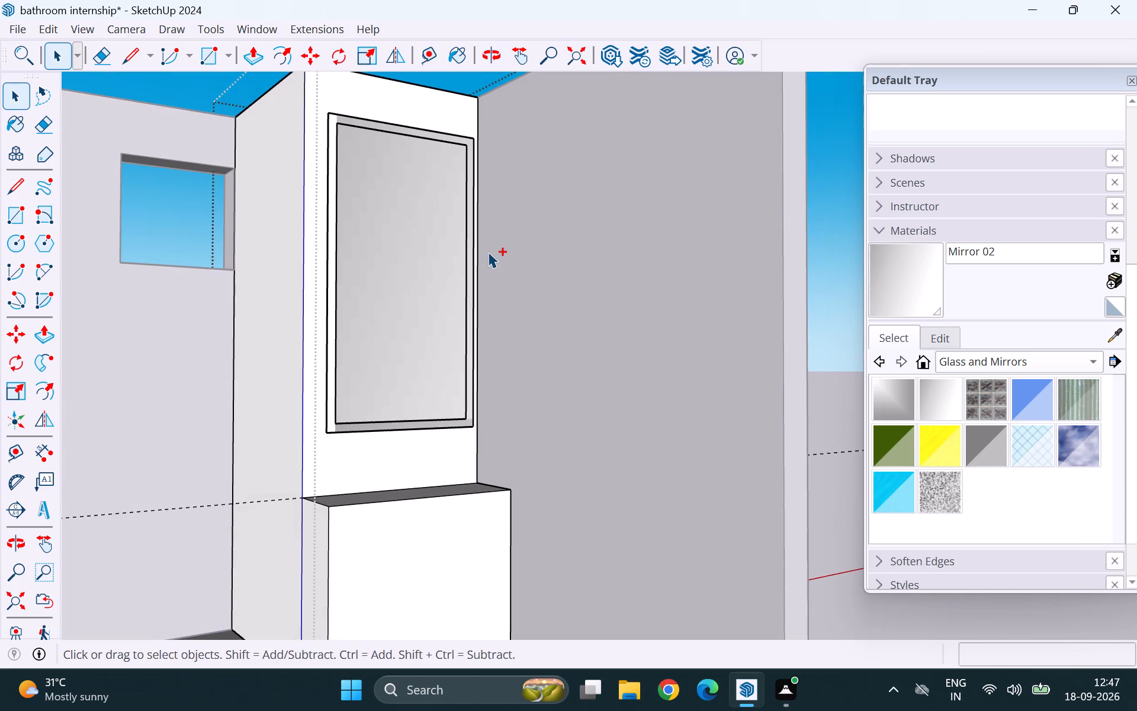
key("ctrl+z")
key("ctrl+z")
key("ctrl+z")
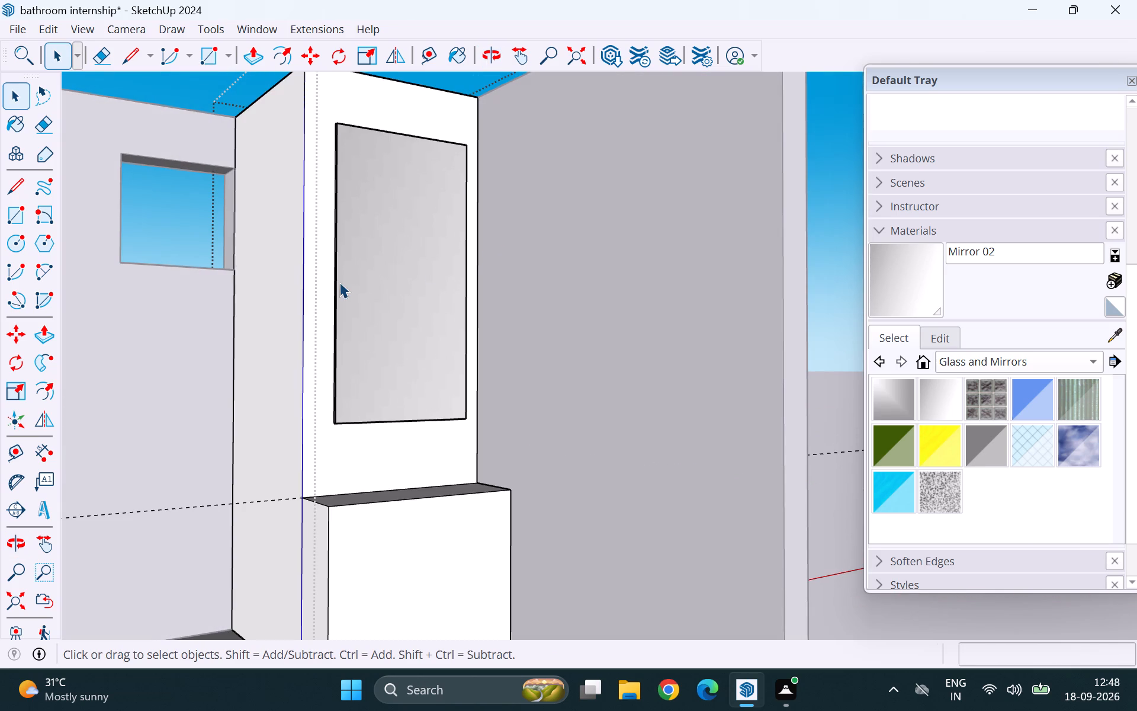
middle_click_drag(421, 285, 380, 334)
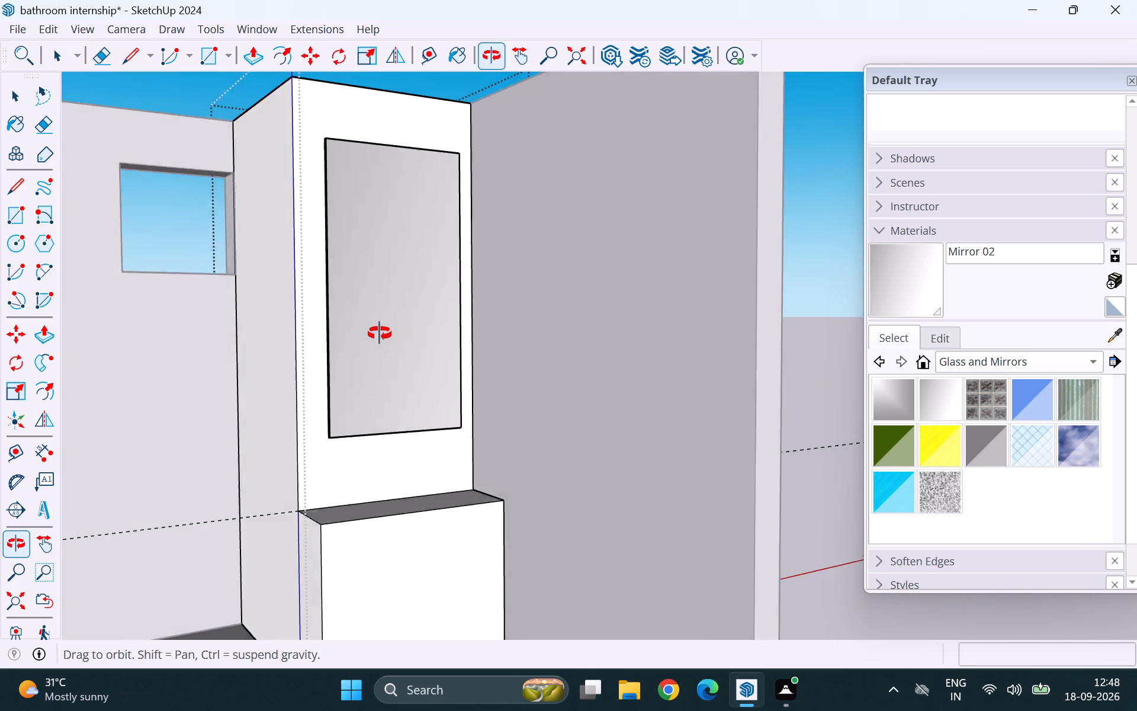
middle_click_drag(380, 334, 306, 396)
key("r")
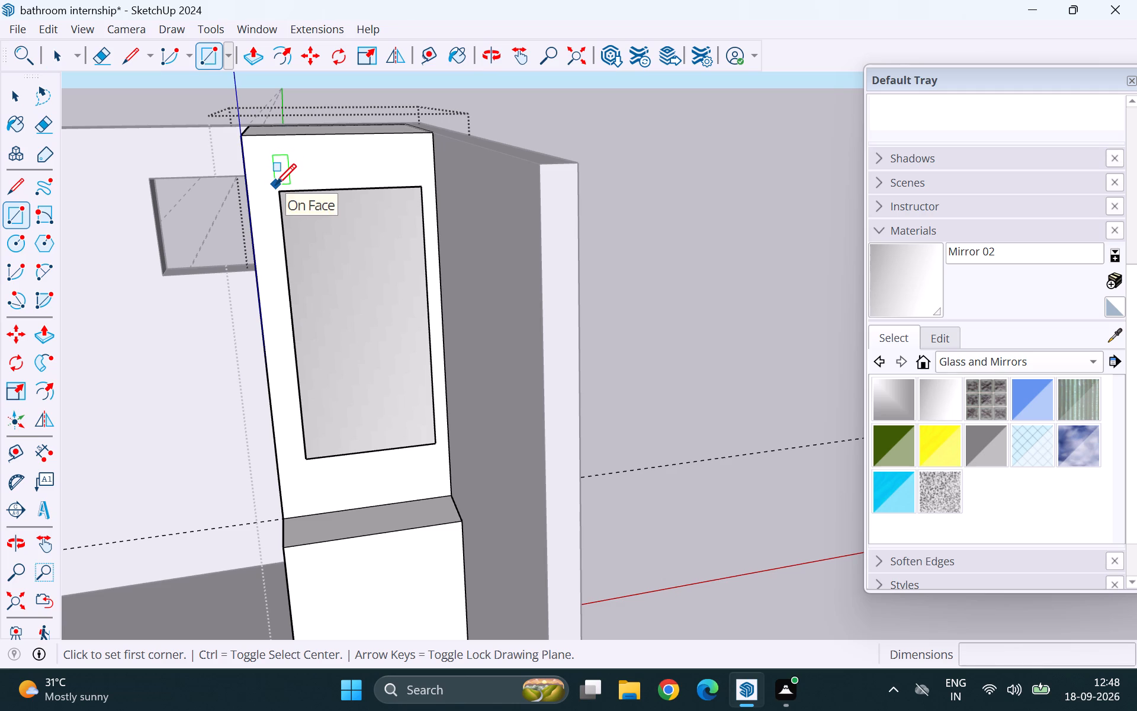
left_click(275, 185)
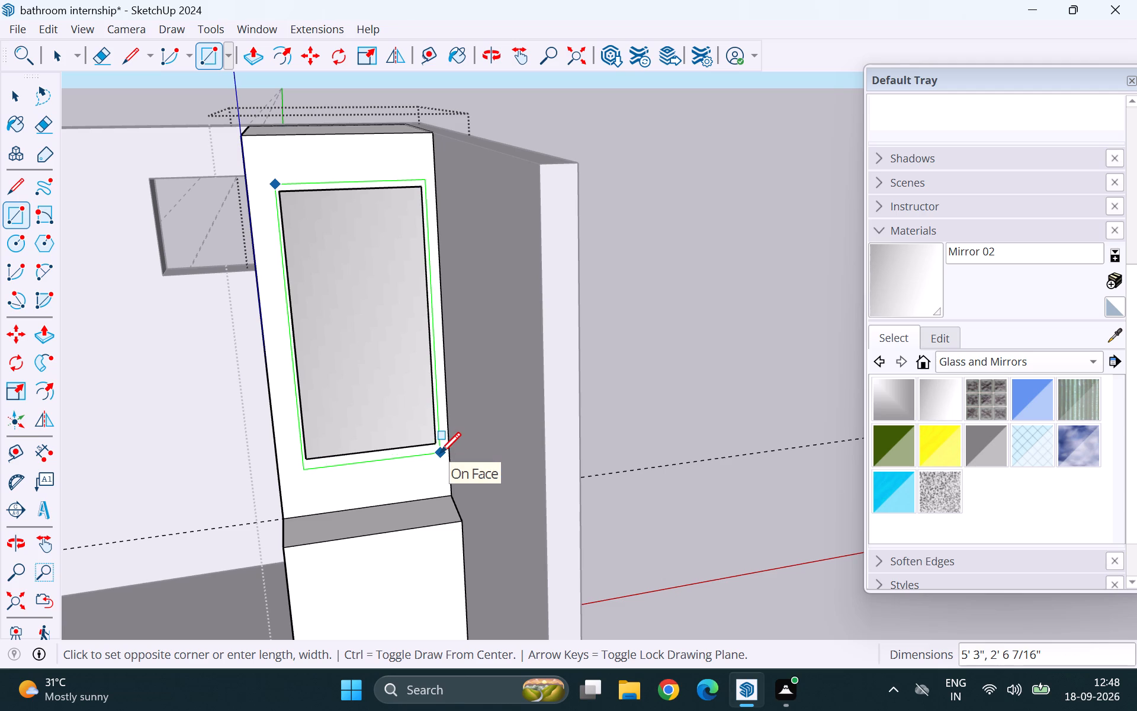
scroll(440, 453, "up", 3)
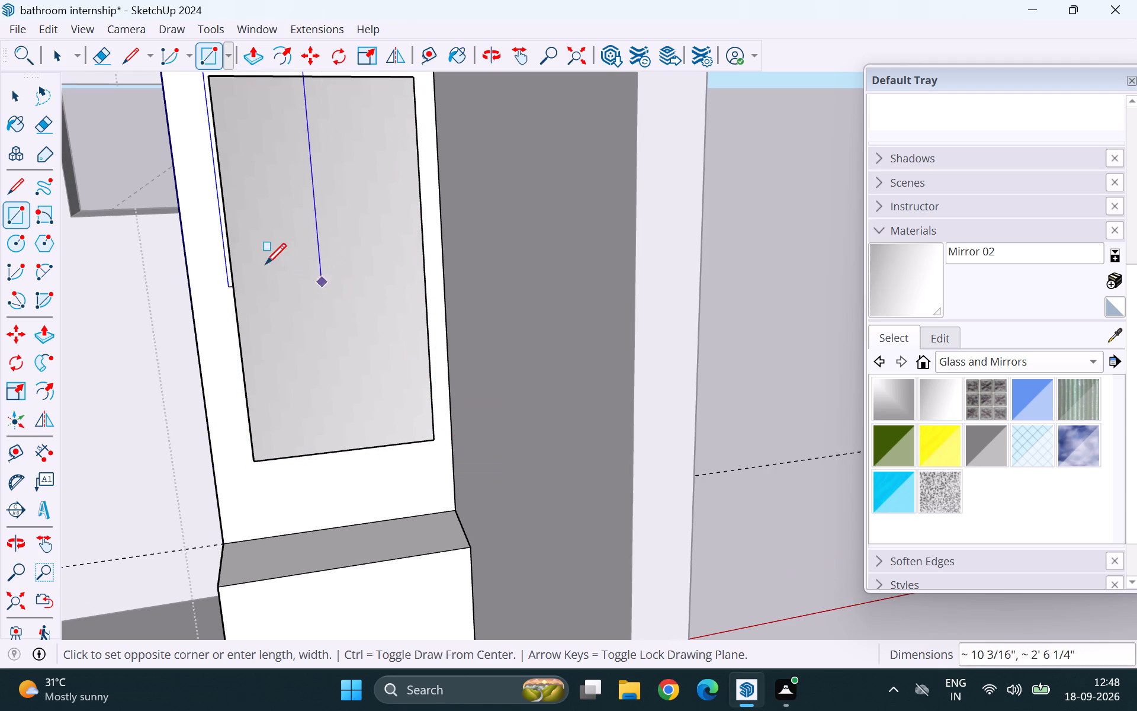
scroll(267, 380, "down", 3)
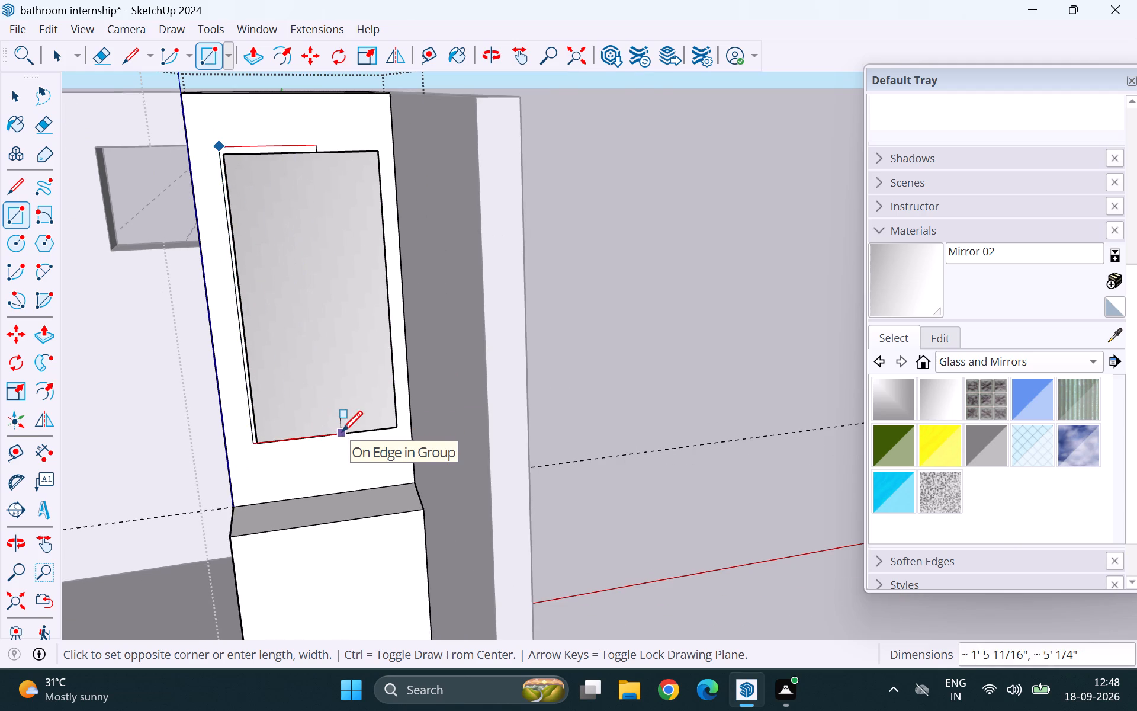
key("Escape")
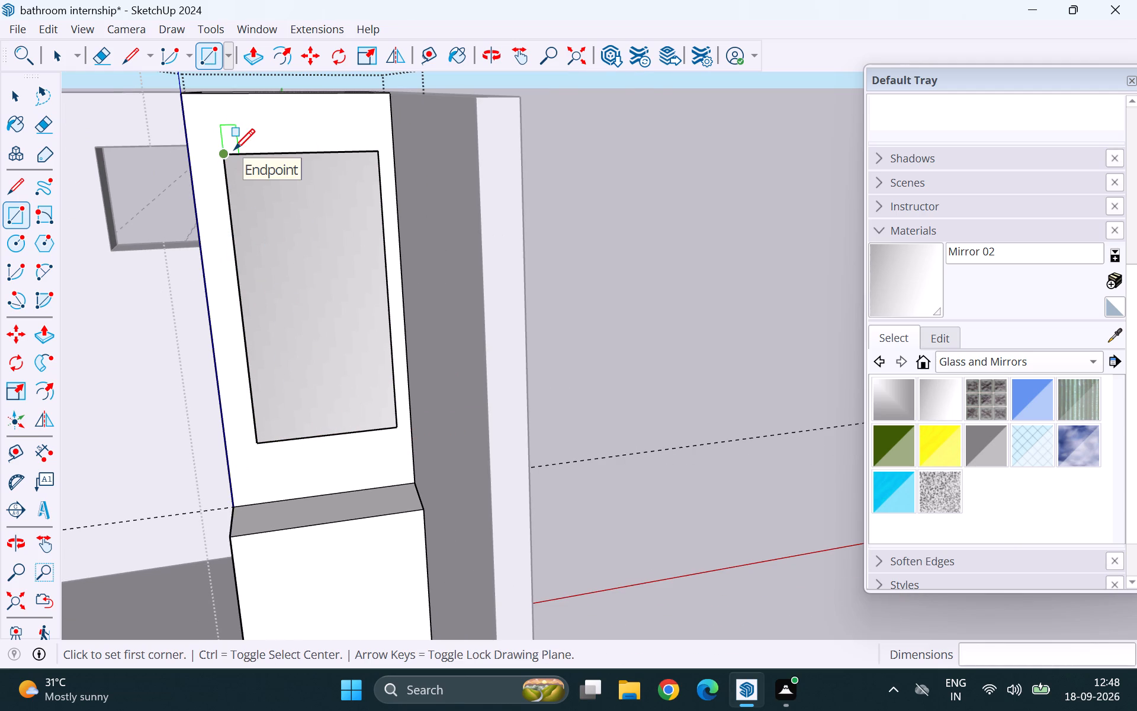
Measure the mirror panel's height along its side edge and its width along its bottom edge.
key("t")
left_click(223, 155)
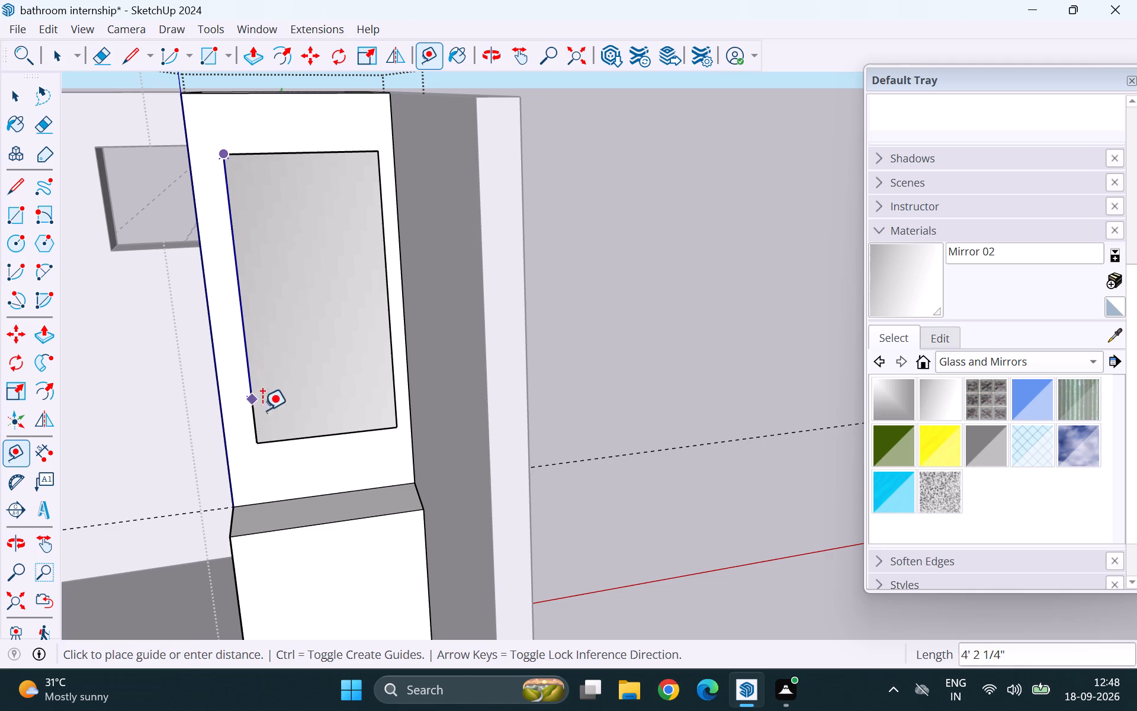
key("Escape")
left_click(258, 440)
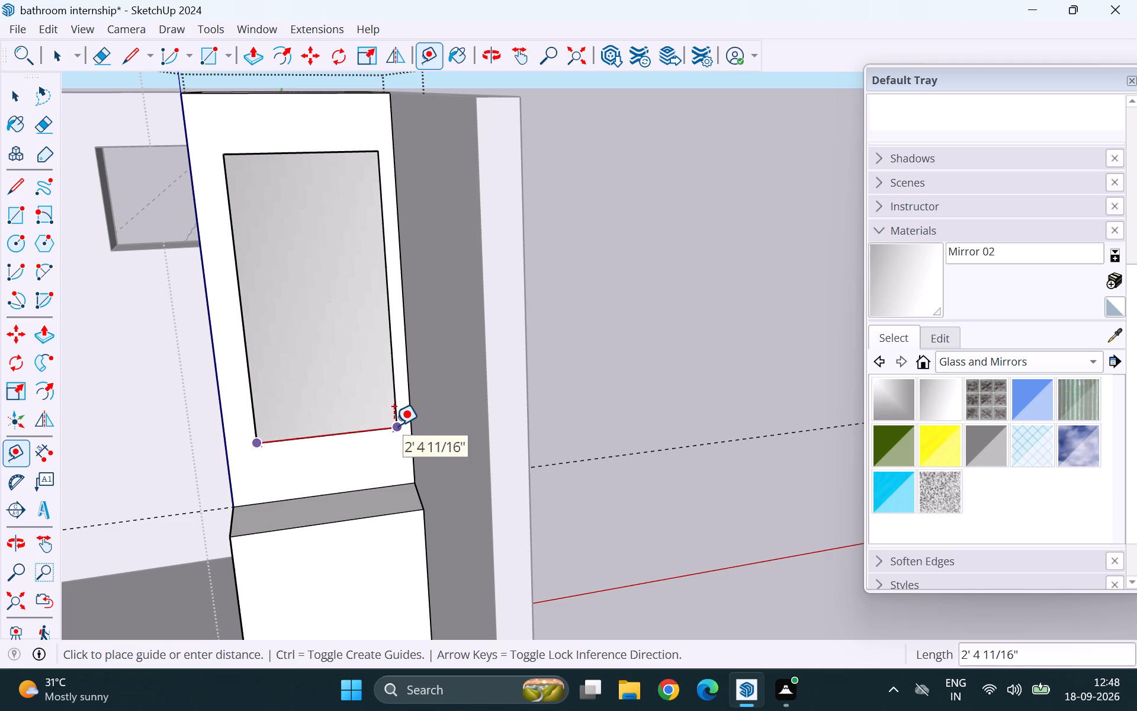
key("Escape")
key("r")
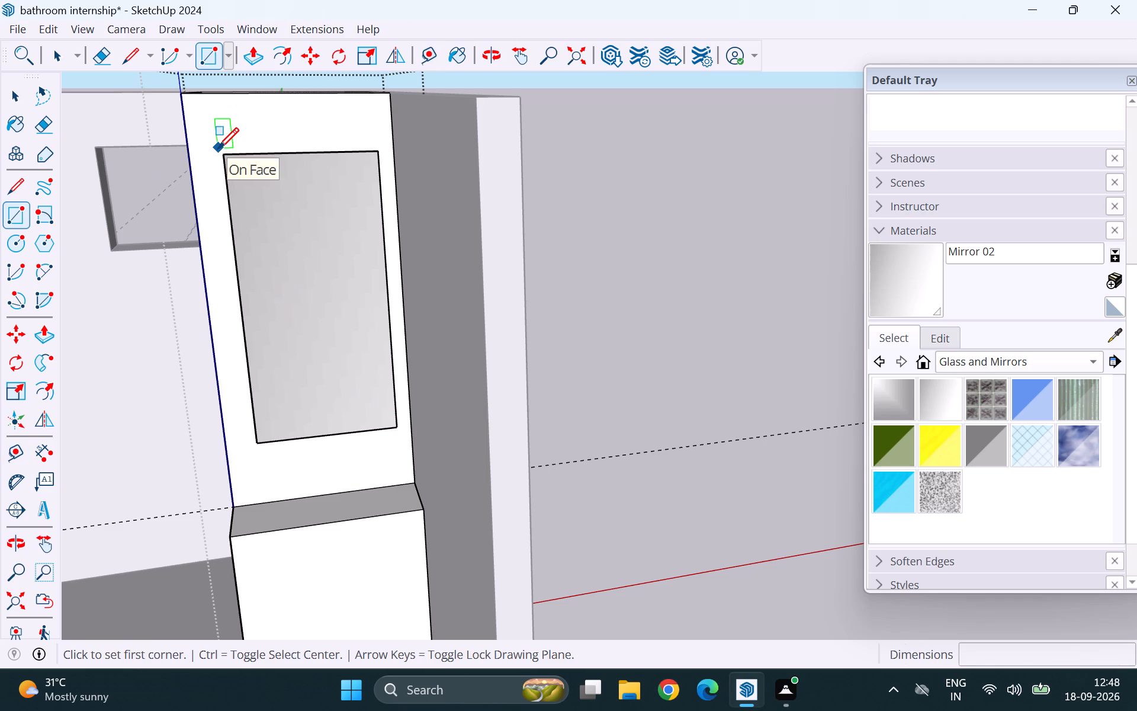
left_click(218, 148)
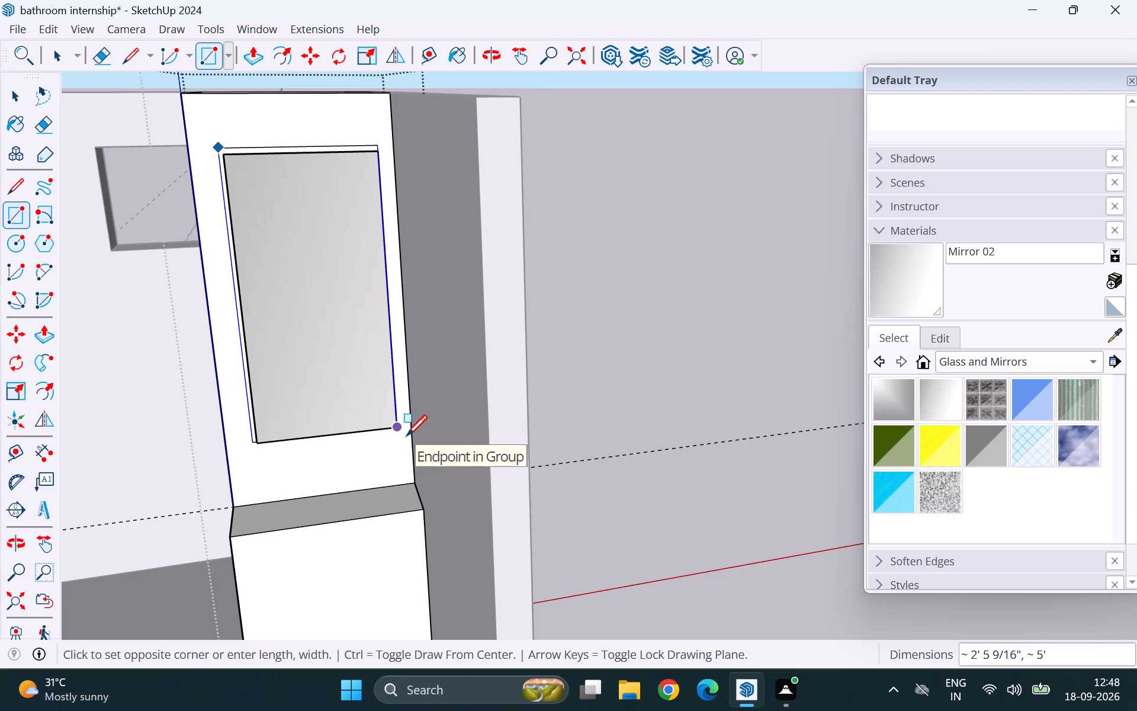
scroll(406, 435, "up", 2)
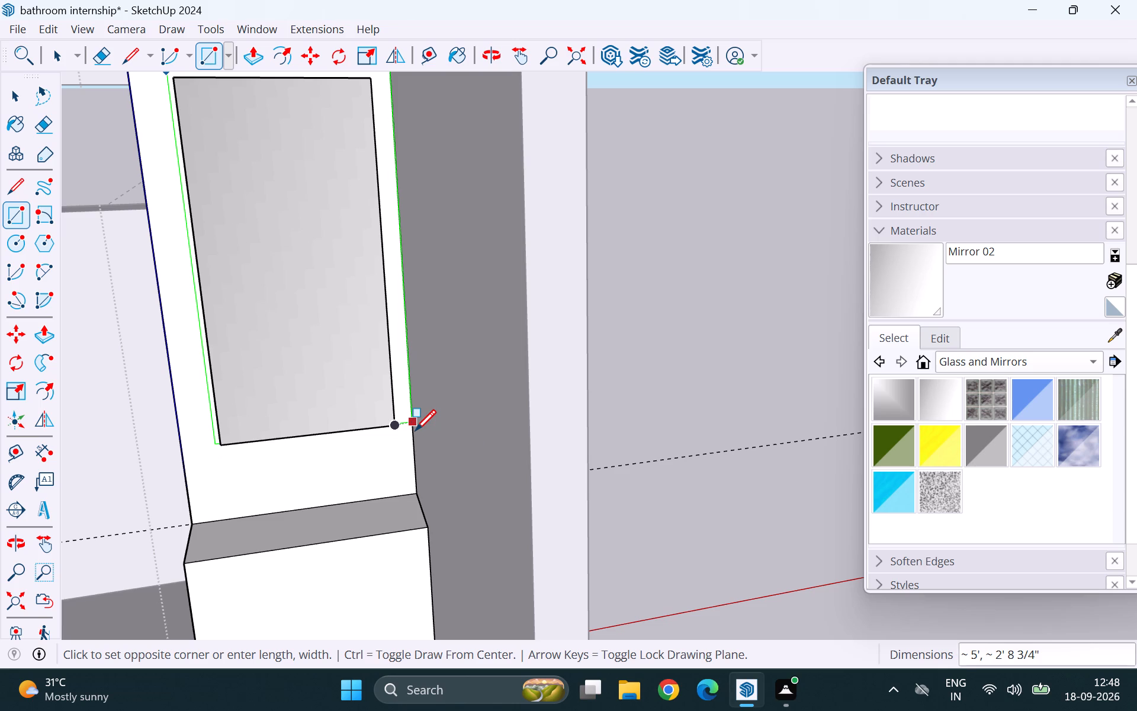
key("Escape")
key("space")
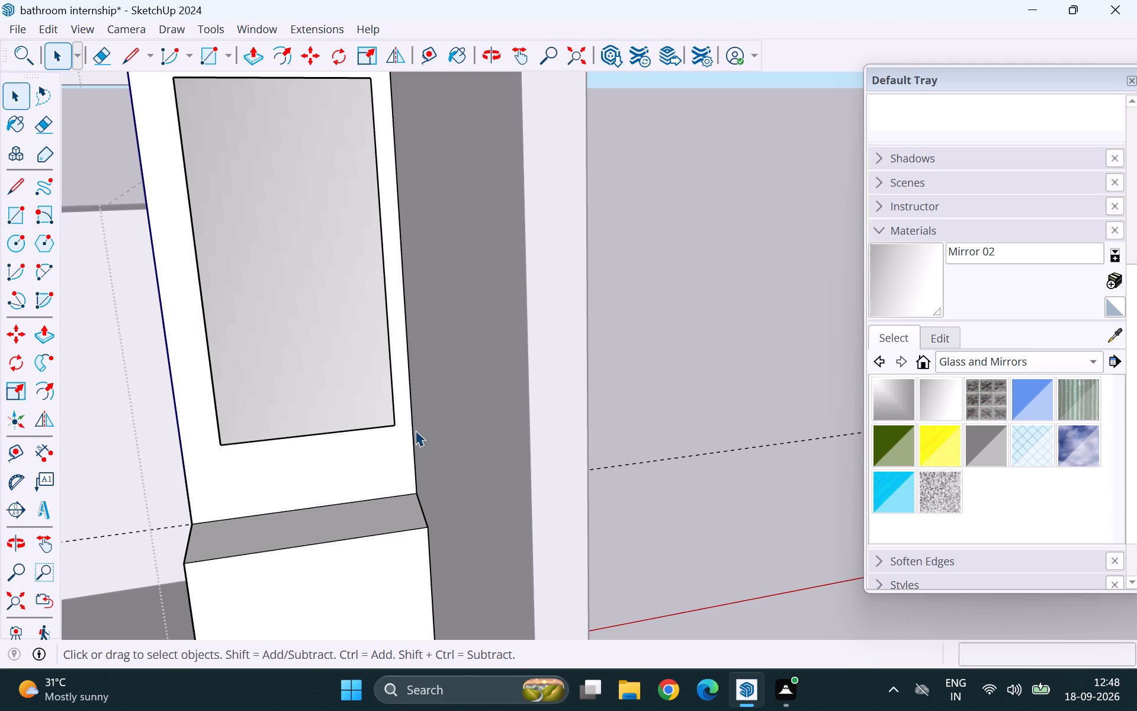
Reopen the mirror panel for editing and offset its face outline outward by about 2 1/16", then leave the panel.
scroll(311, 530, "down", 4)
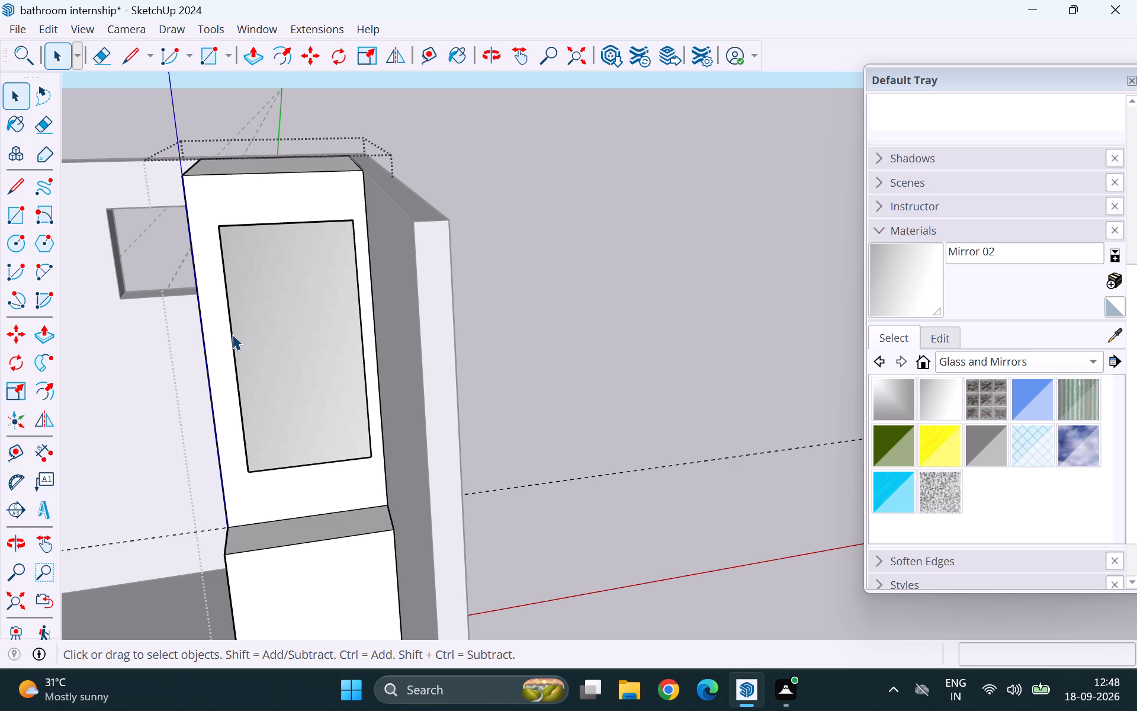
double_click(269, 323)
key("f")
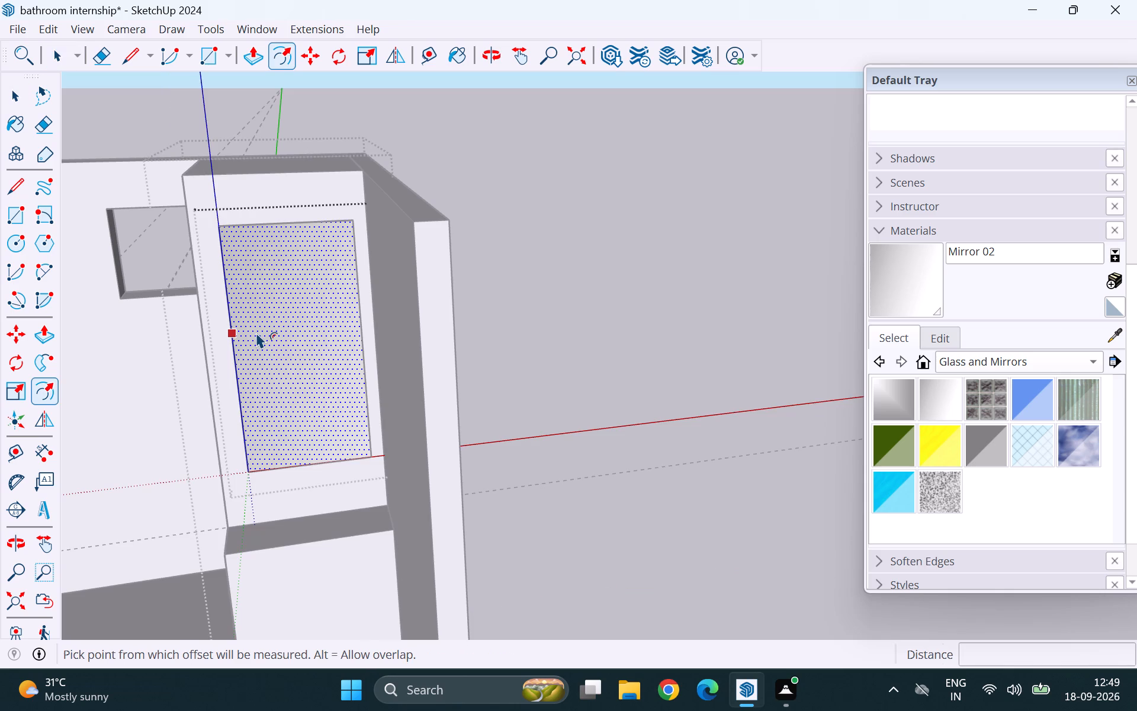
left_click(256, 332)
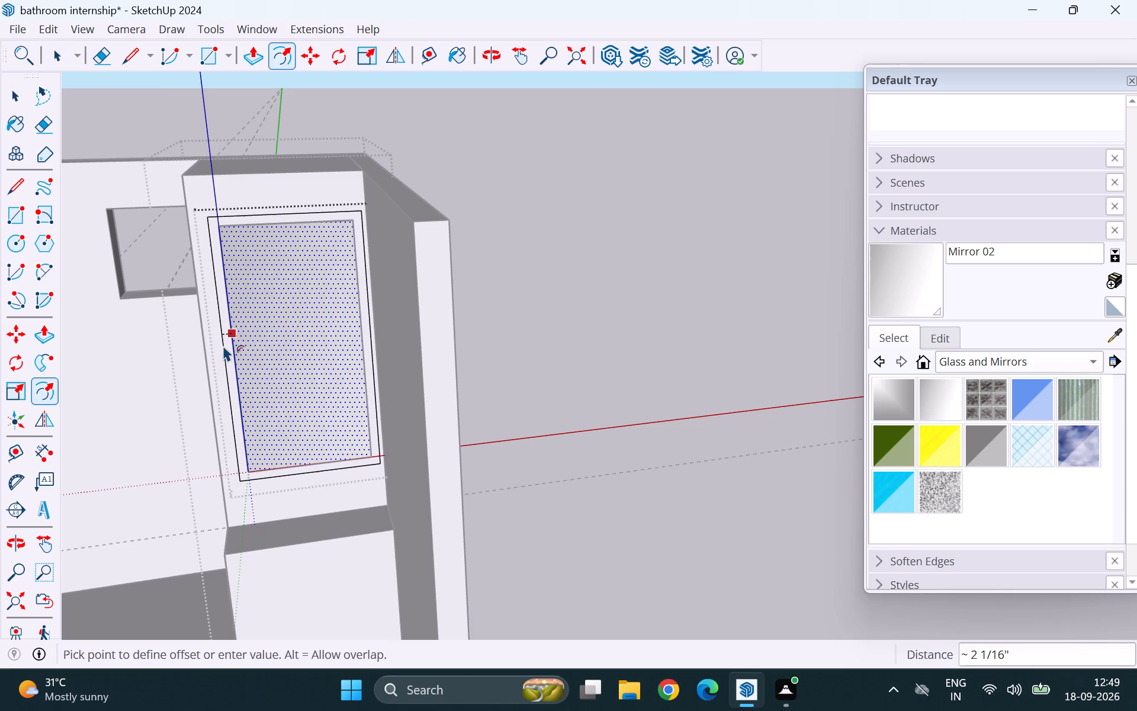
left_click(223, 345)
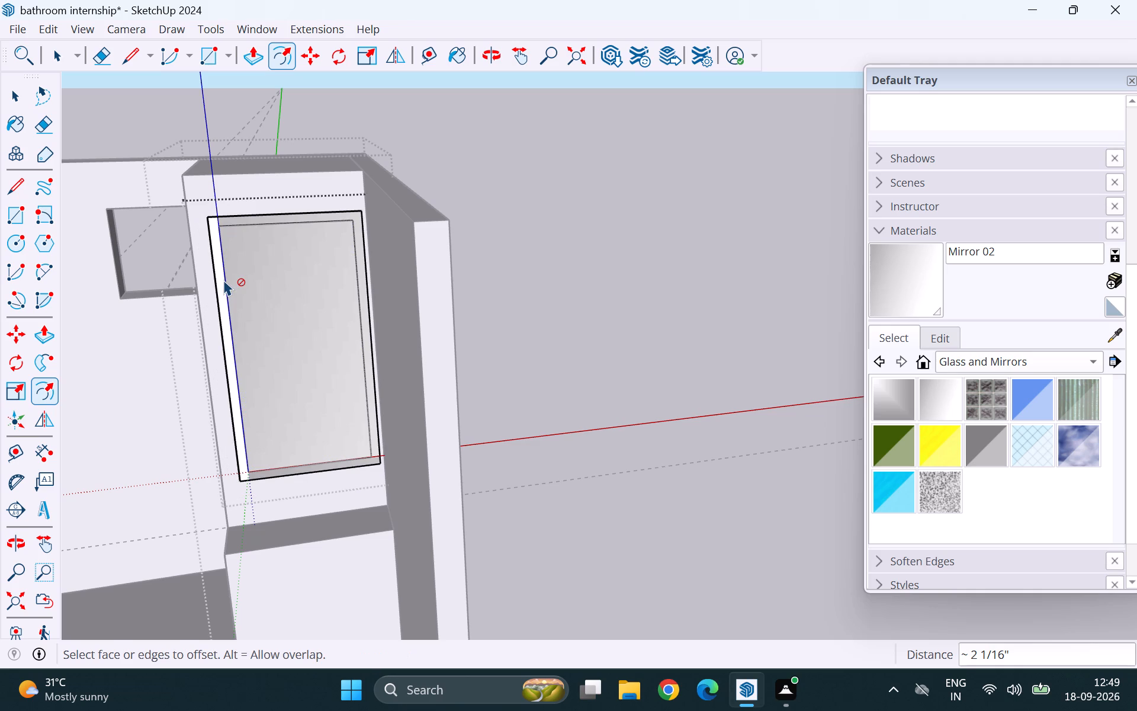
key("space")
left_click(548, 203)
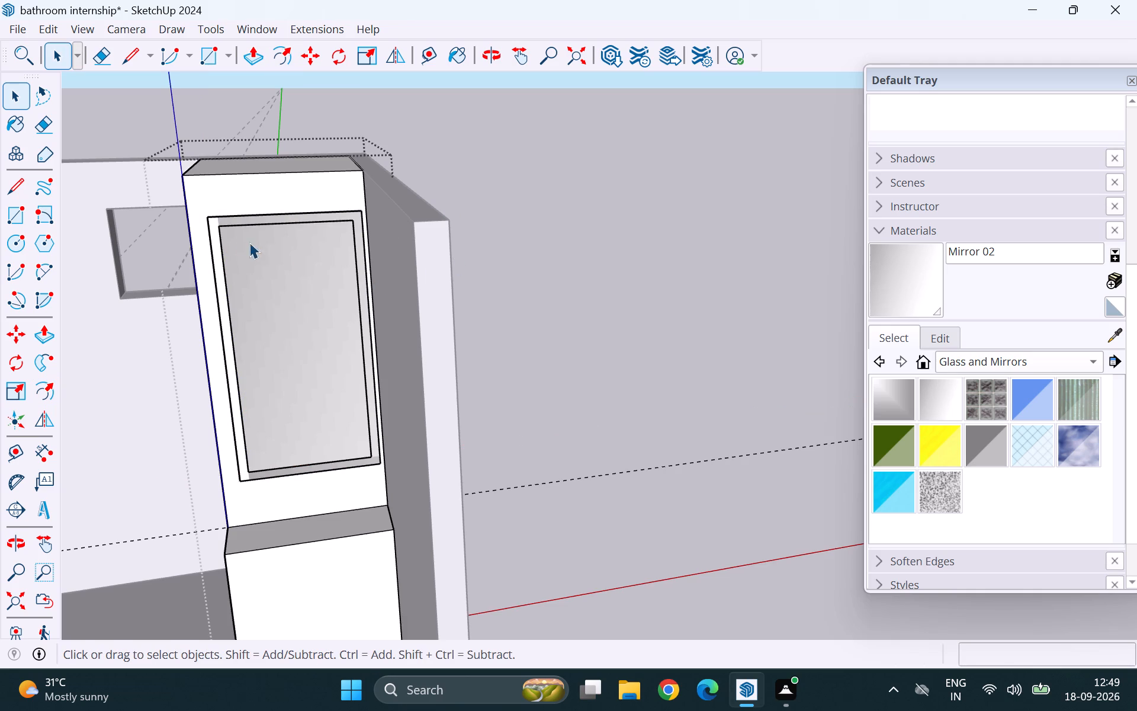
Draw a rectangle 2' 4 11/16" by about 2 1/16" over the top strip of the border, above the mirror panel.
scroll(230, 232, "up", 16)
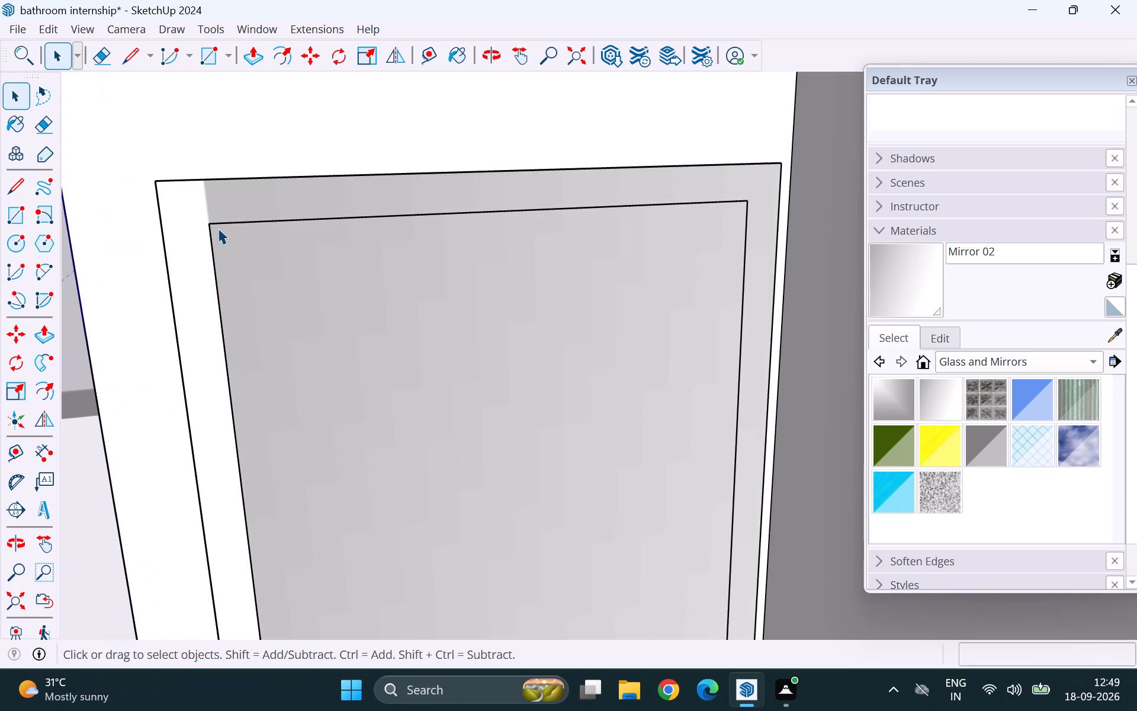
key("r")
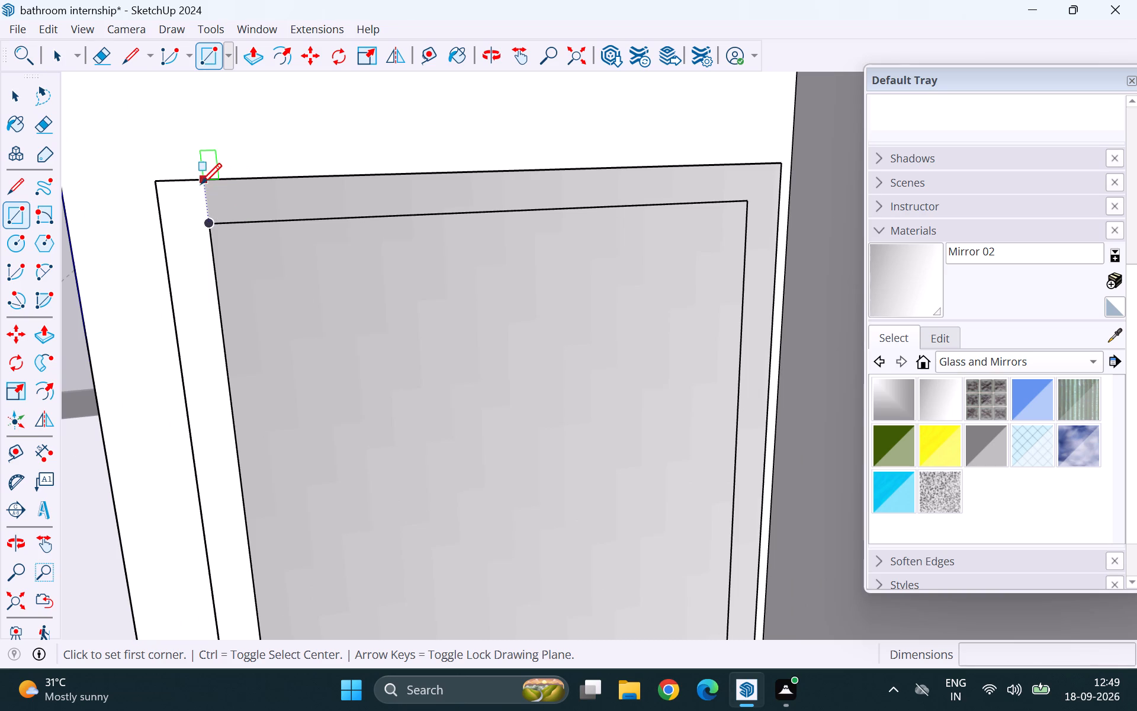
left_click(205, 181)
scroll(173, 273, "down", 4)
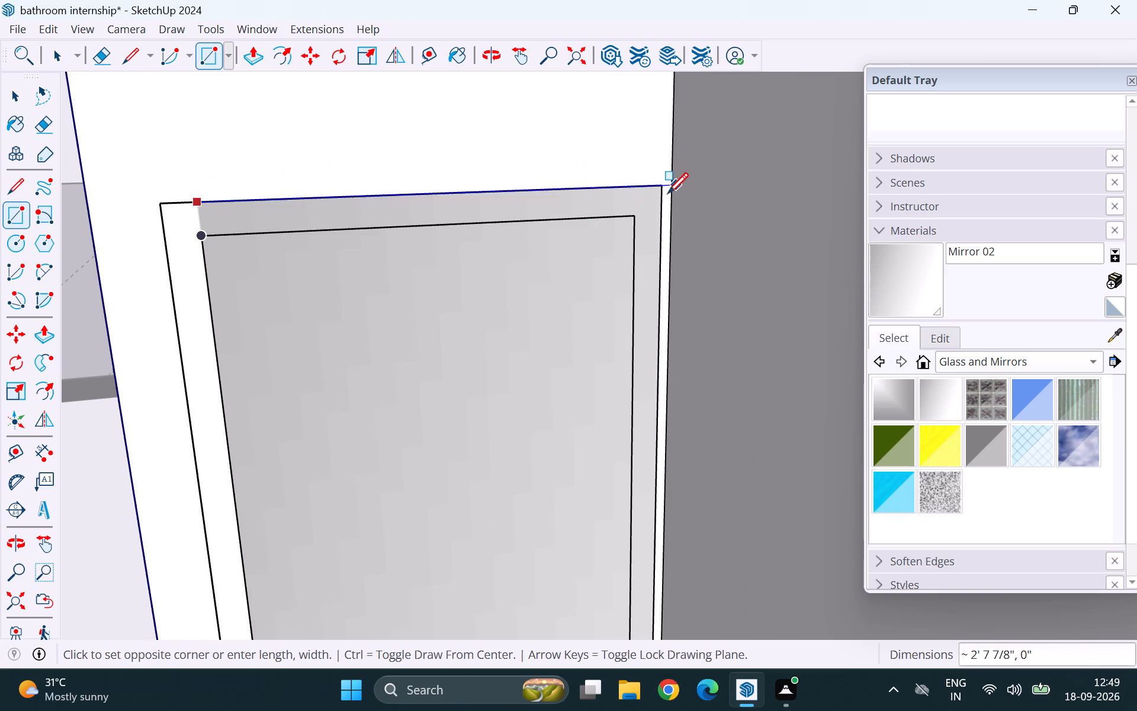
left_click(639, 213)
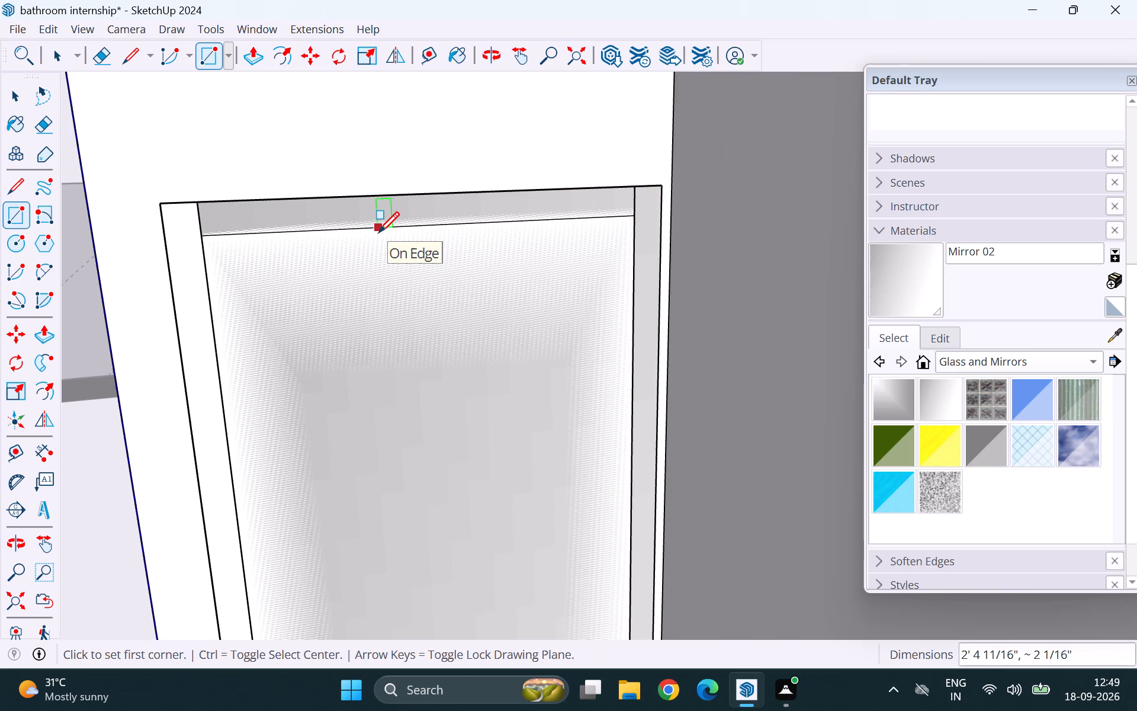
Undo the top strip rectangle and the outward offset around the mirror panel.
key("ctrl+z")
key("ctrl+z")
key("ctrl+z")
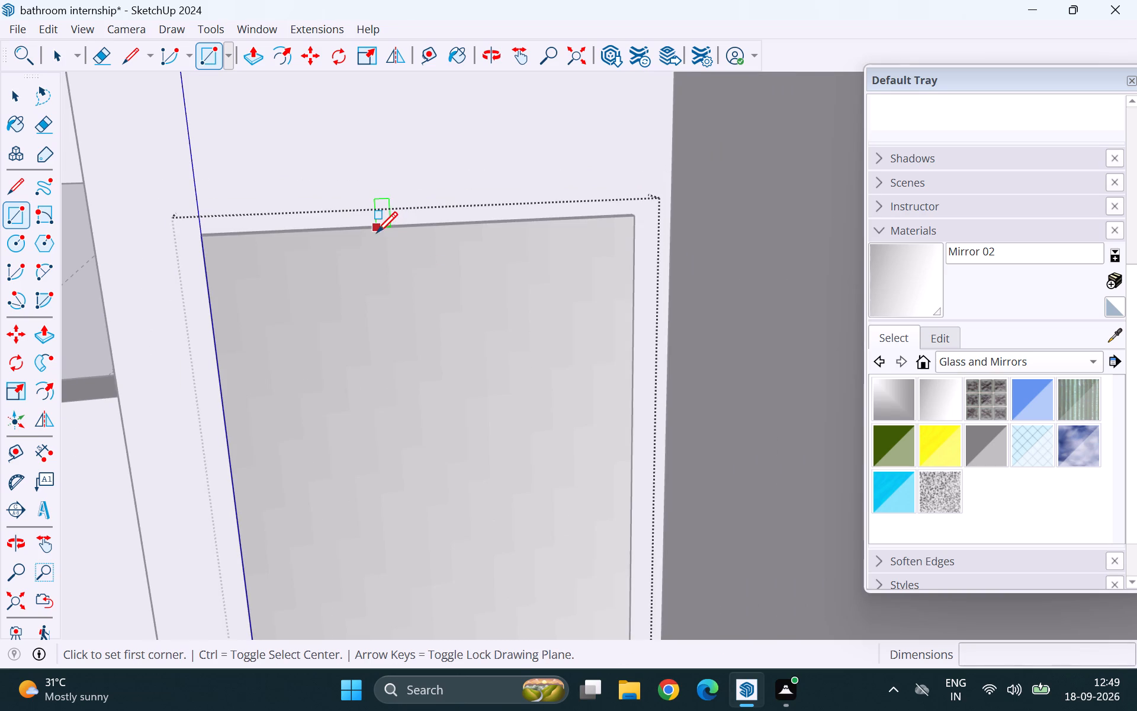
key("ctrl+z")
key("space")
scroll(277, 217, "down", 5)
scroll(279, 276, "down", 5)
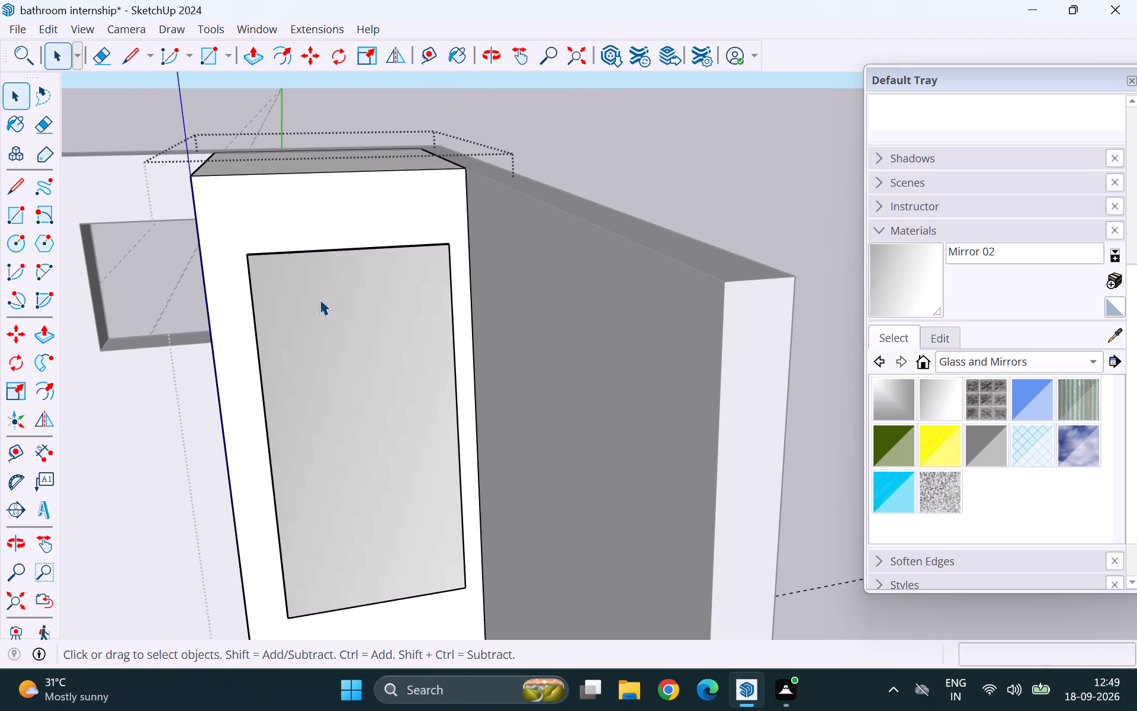
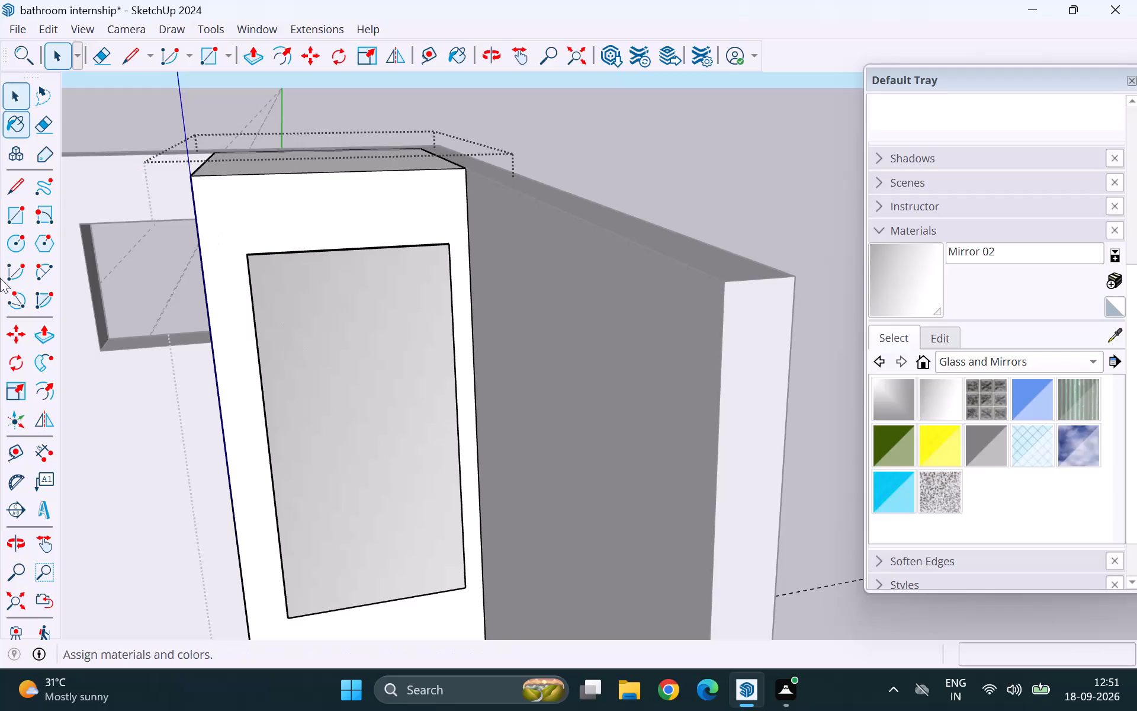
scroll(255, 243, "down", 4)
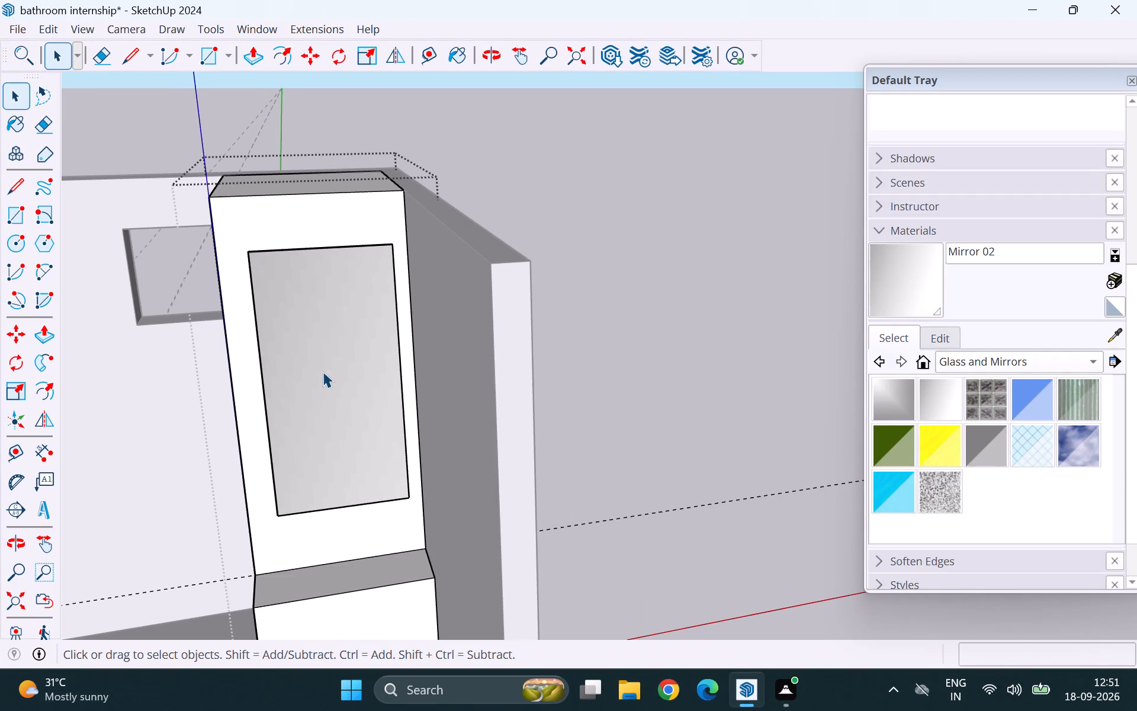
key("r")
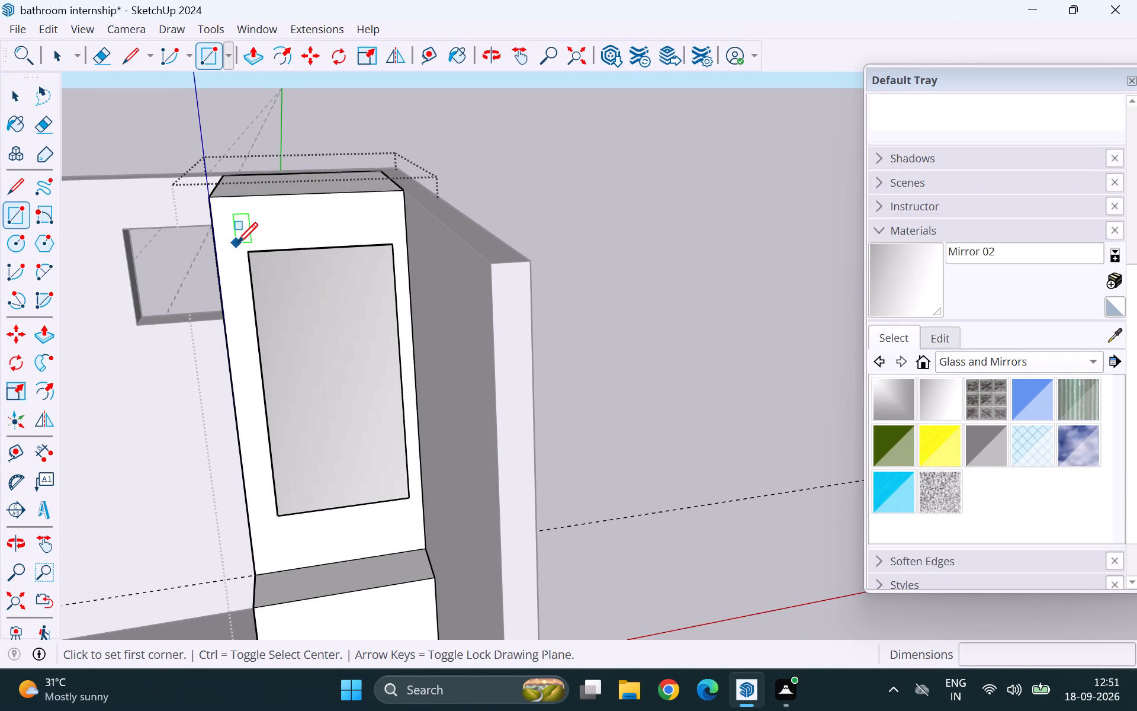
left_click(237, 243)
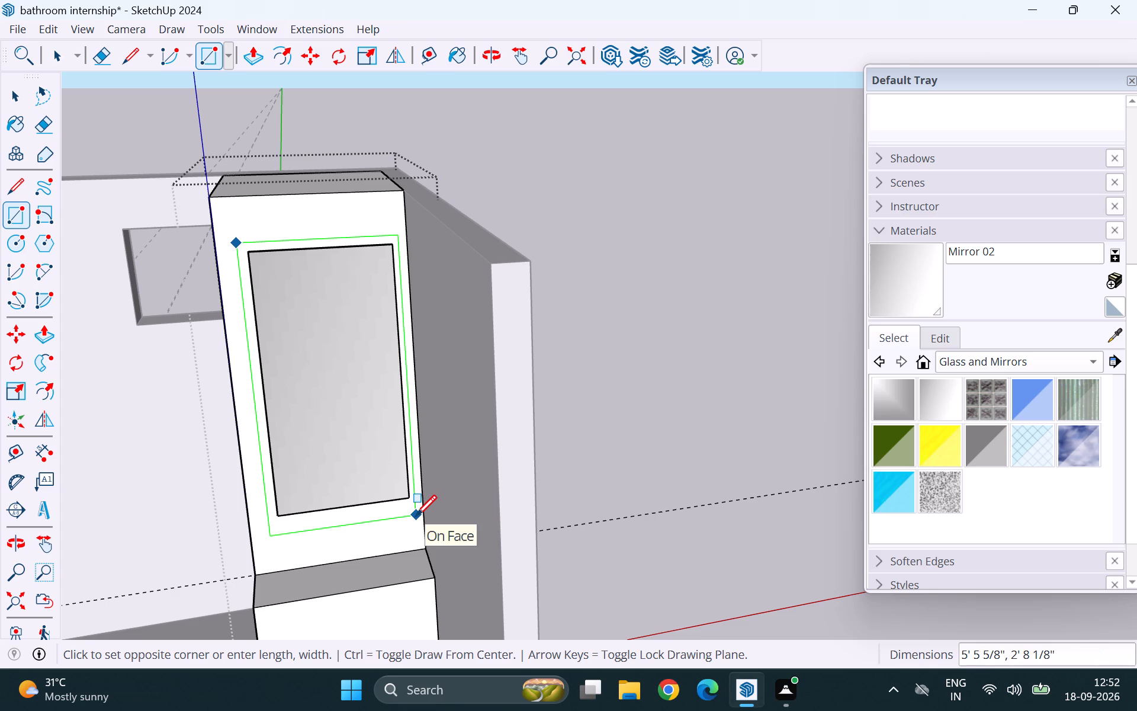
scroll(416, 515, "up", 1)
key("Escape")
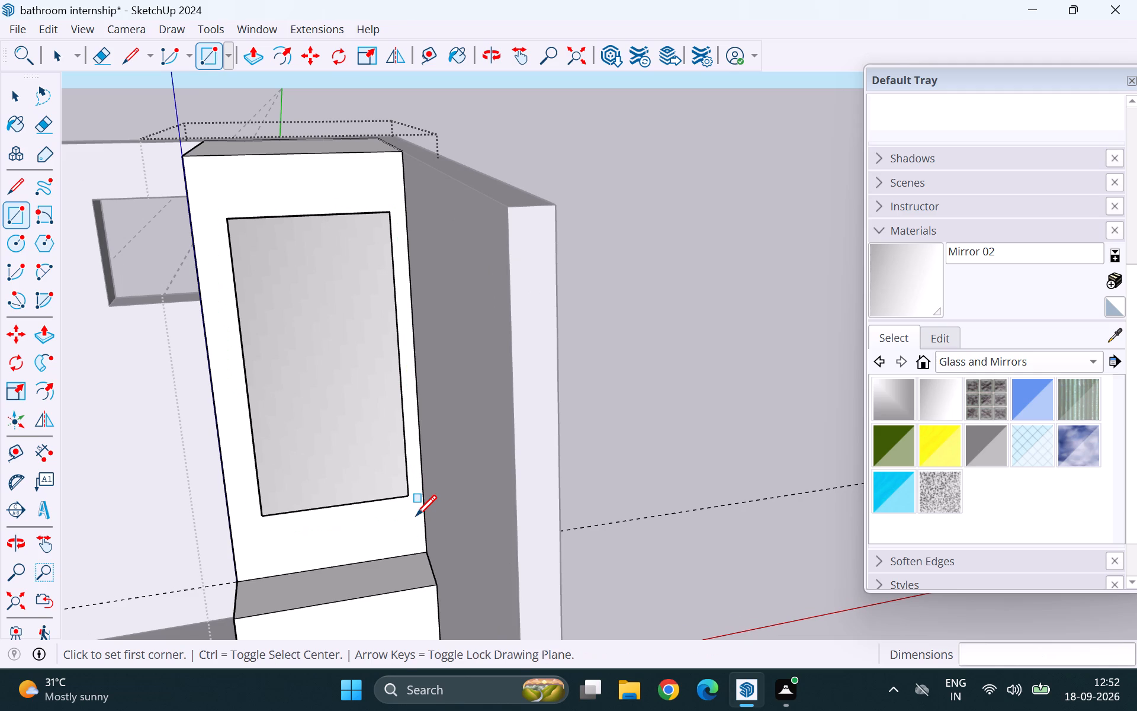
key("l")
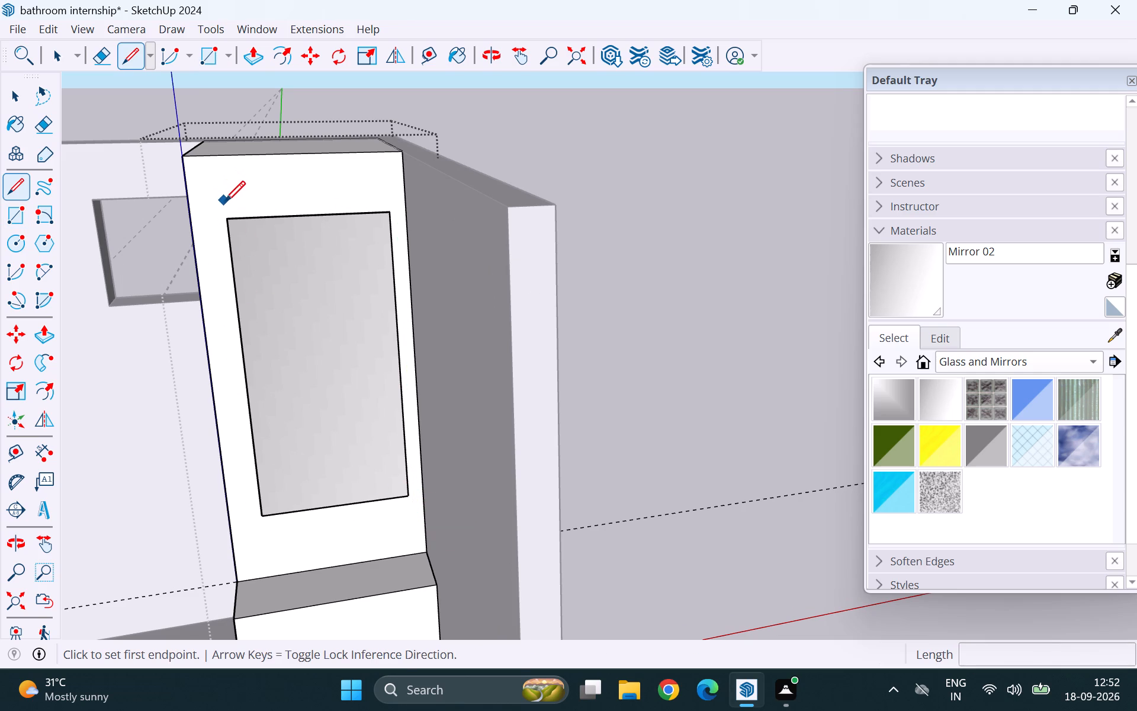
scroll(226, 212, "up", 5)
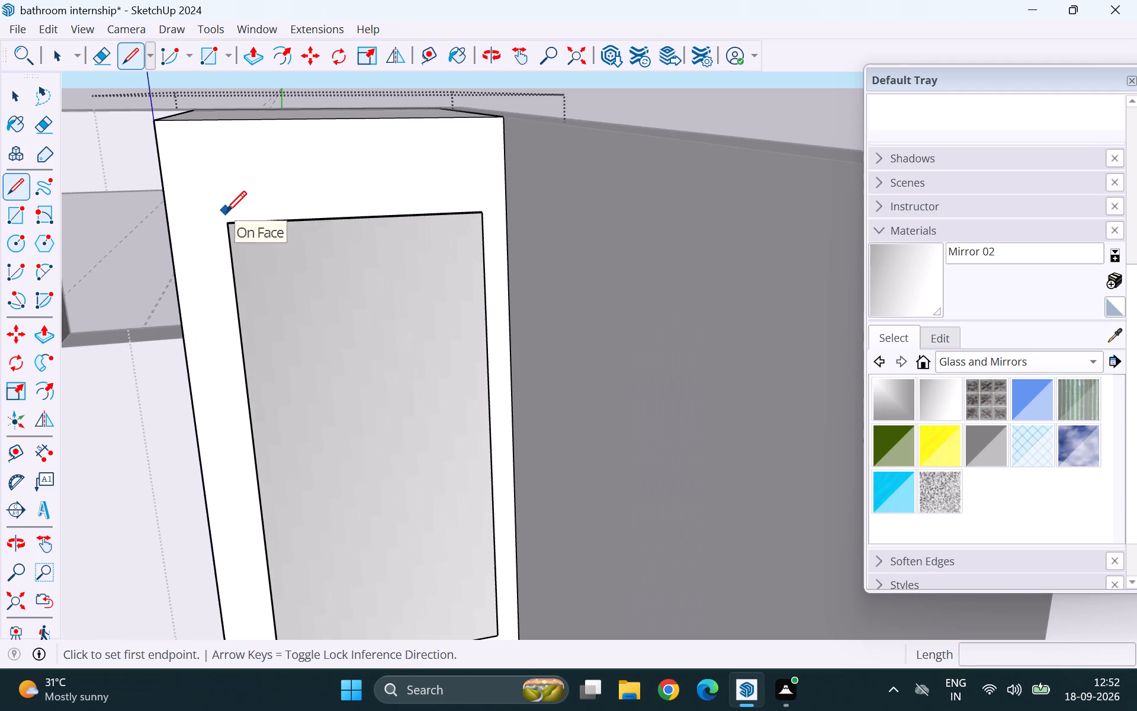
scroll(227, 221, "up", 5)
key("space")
Place a horizontal guide line 2" above the mirror panel's top edge on the corner block's front face.
type("t")
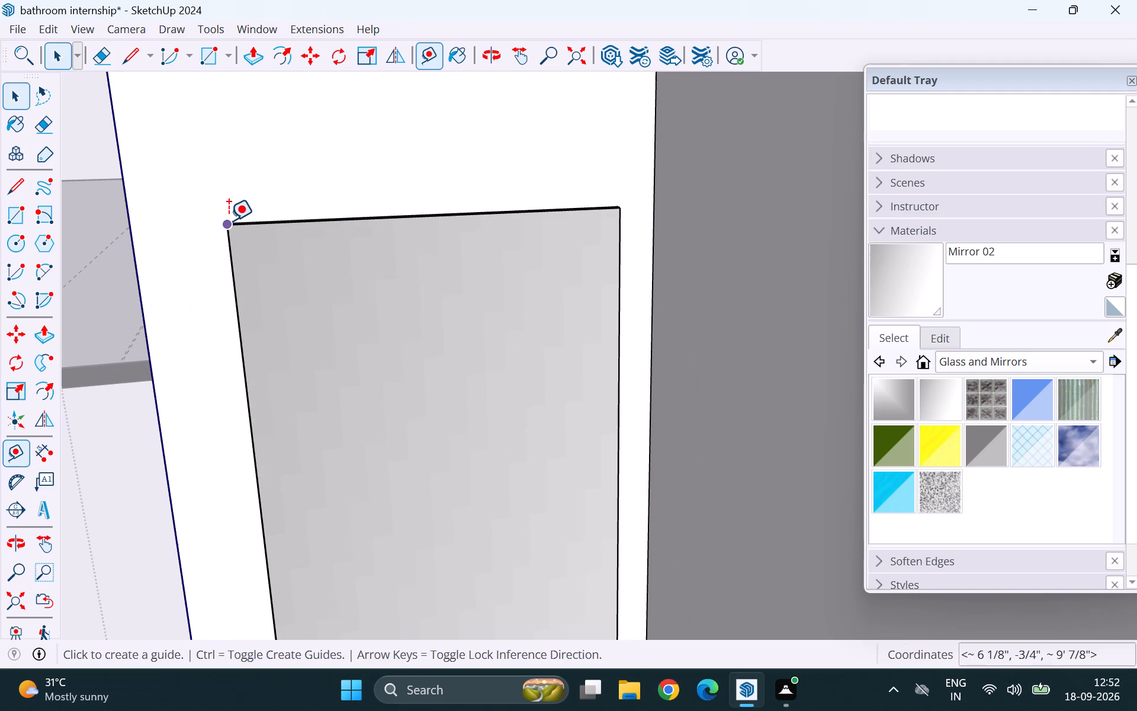
left_click(229, 220)
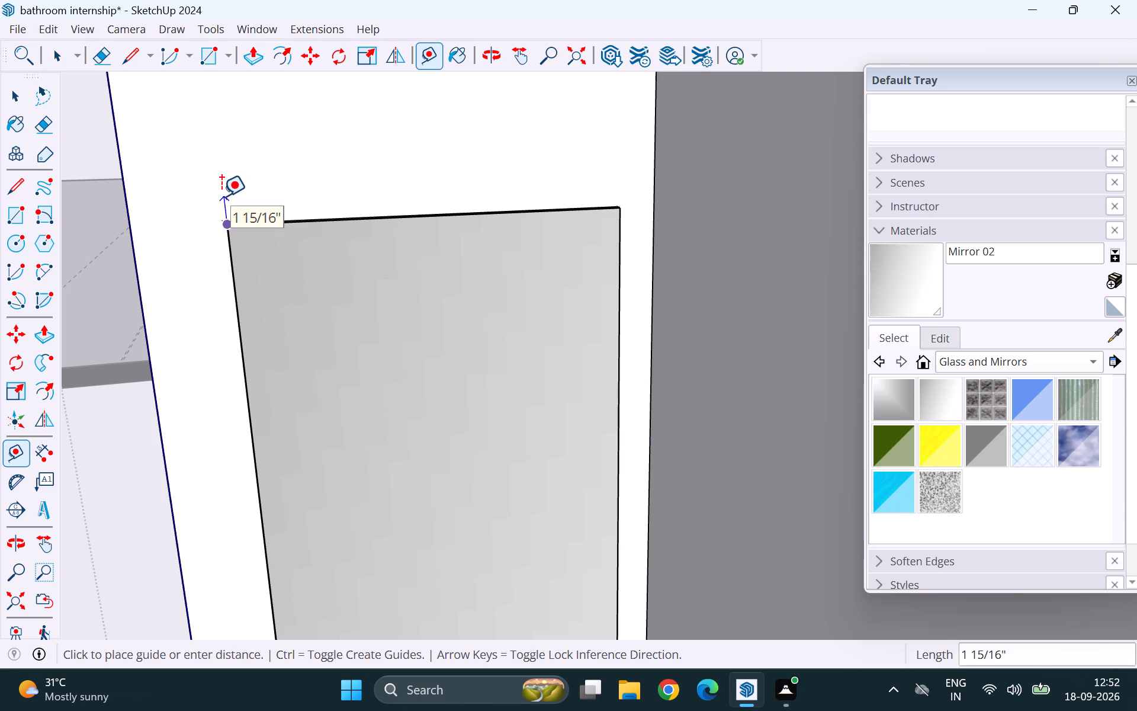
key("Escape")
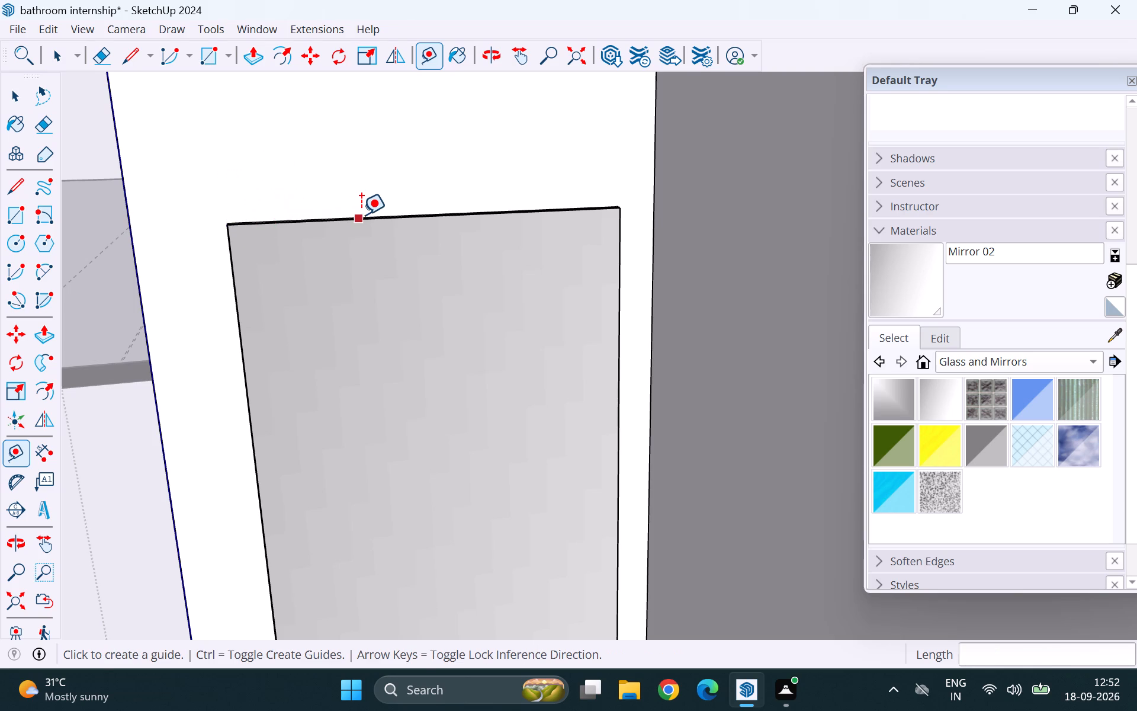
left_click(361, 214)
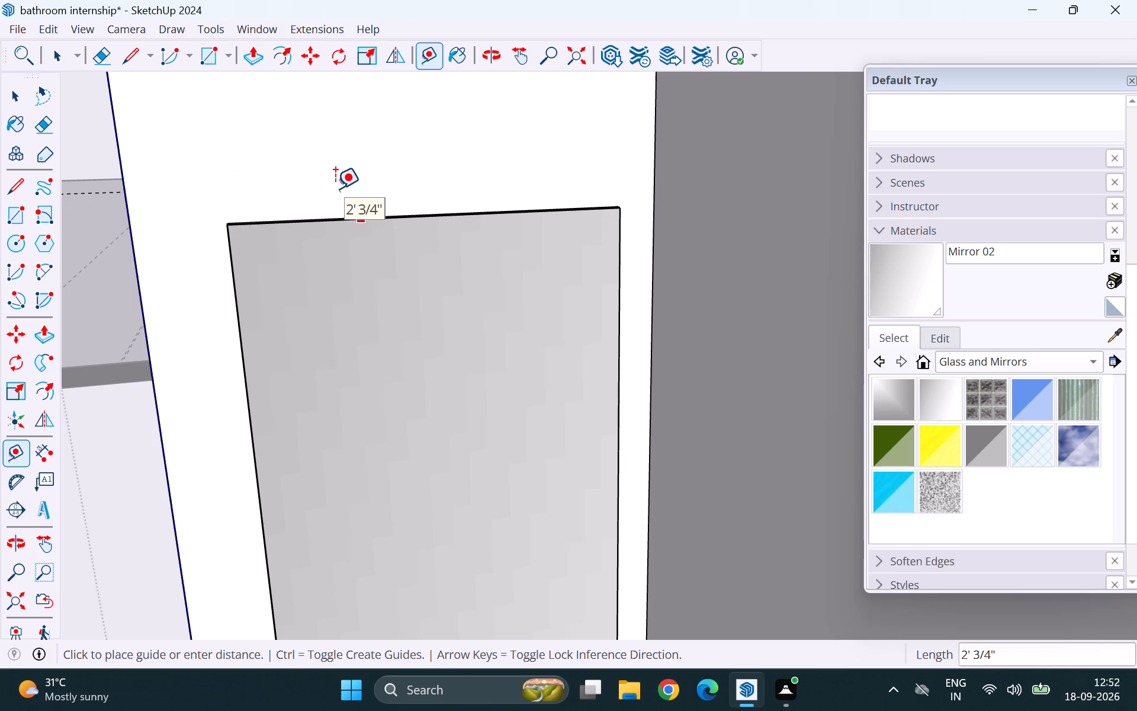
key("Up")
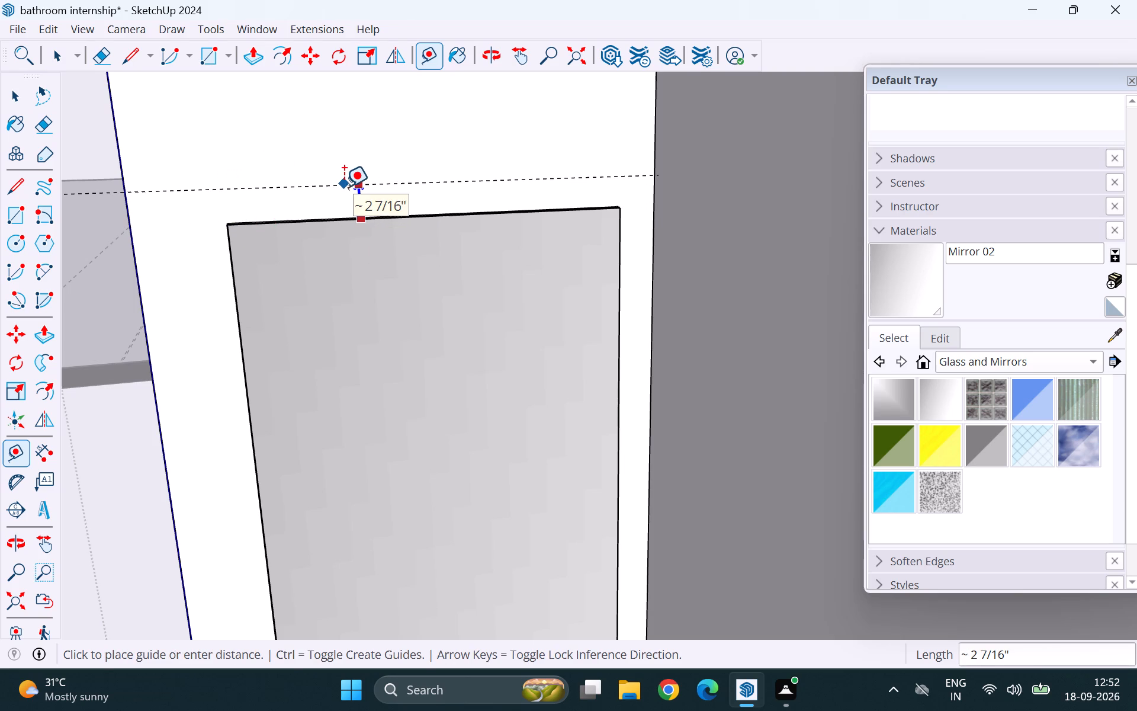
key("2")
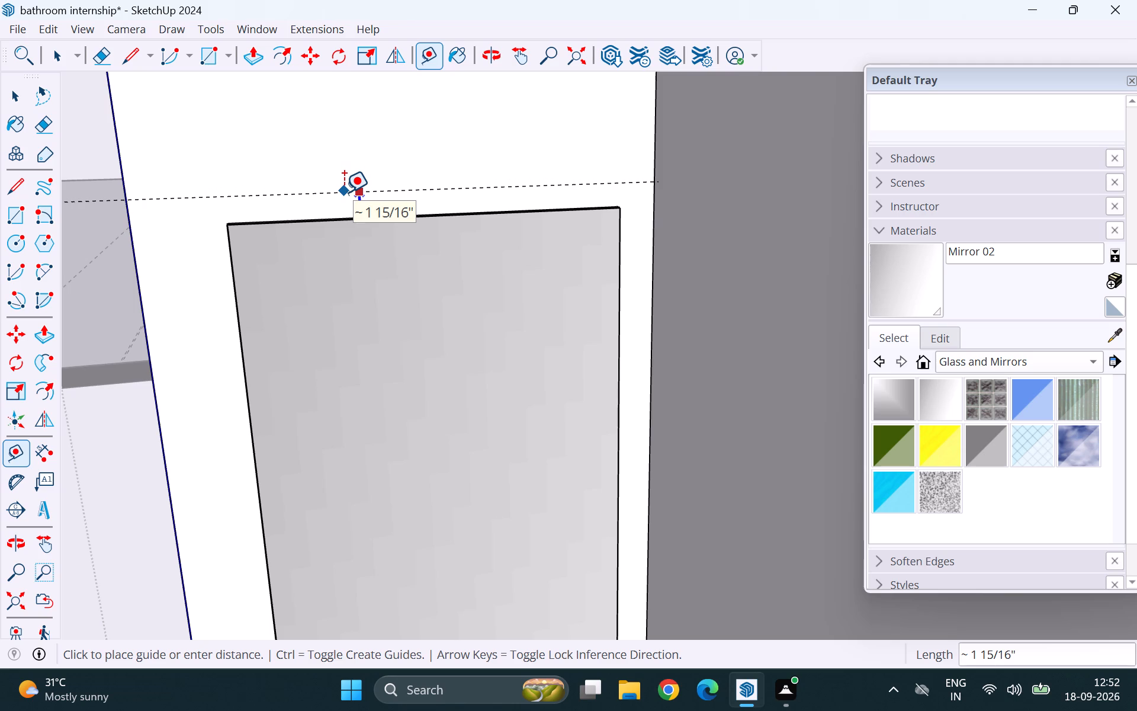
key("Return")
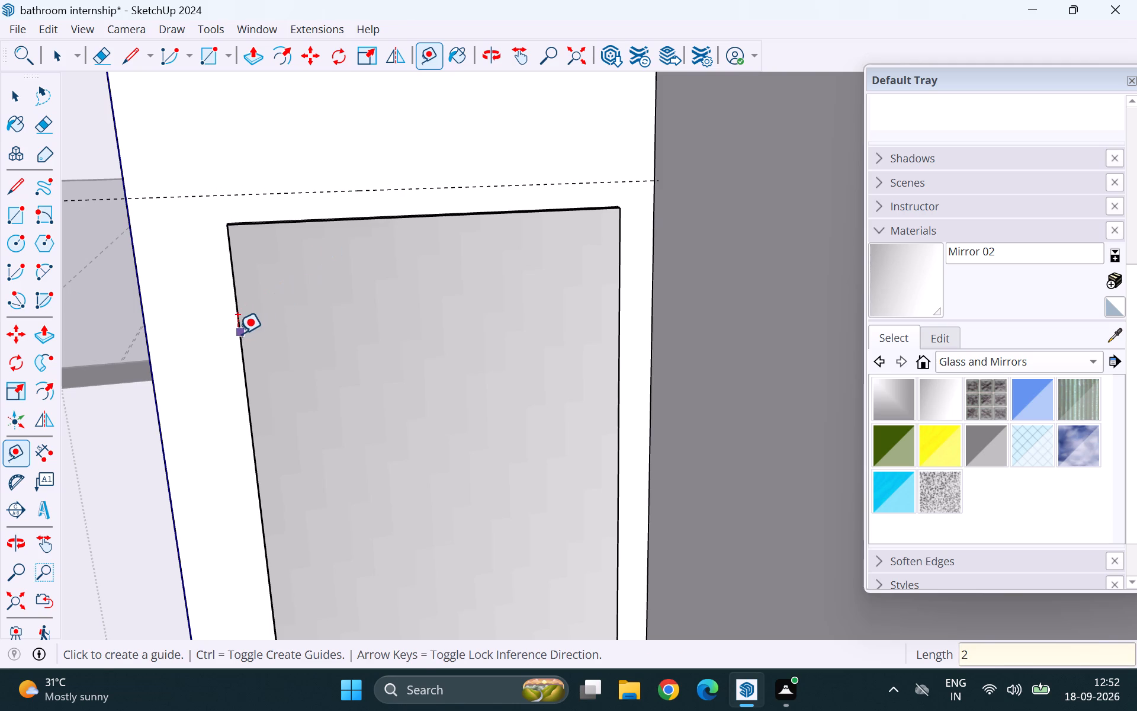
Place a vertical guide line 2" outside the mirror panel's side edge nearest the window.
scroll(295, 326, "down", 5)
middle_click_drag(252, 399, 366, 376)
scroll(310, 352, "up", 14)
left_click(304, 344)
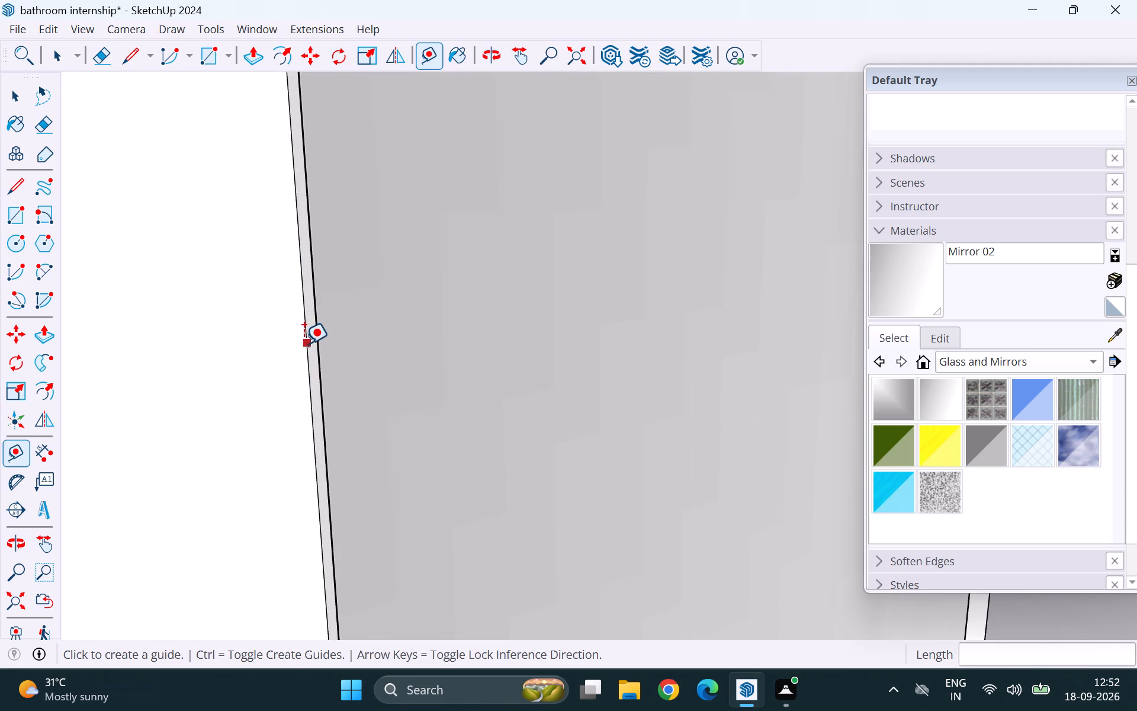
key("2")
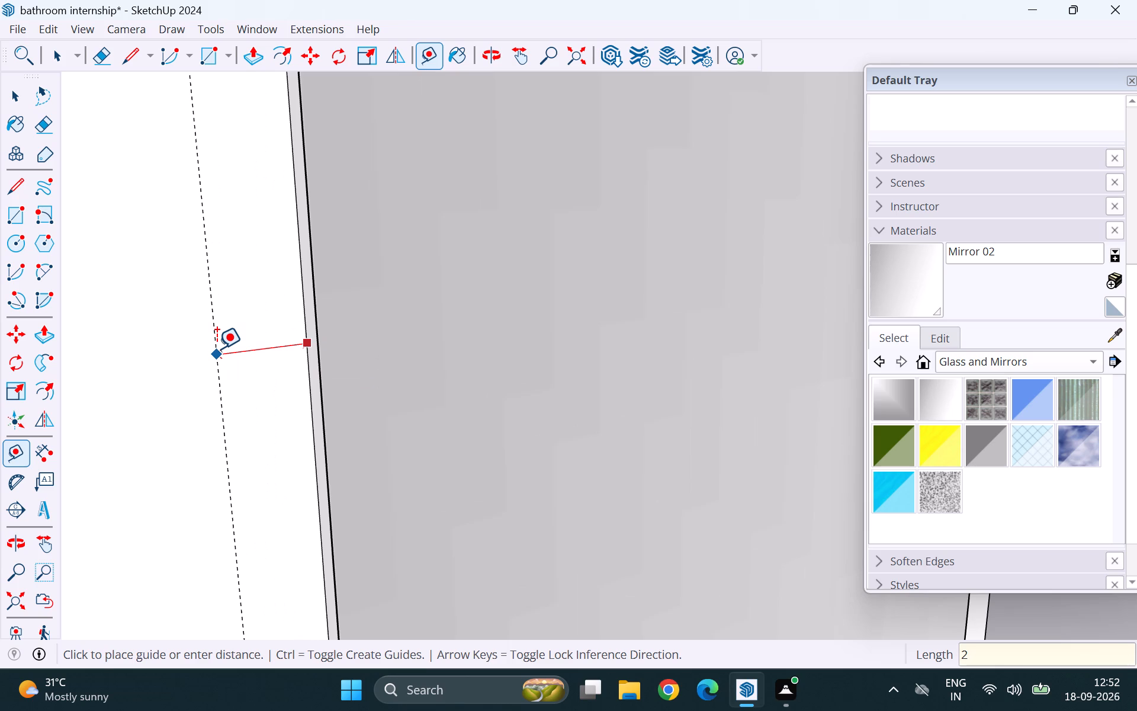
key("Return")
Place a vertical guide line 2" outside the mirror panel's other side edge, away from the window.
scroll(232, 347, "down", 20)
scroll(232, 347, "down", 1)
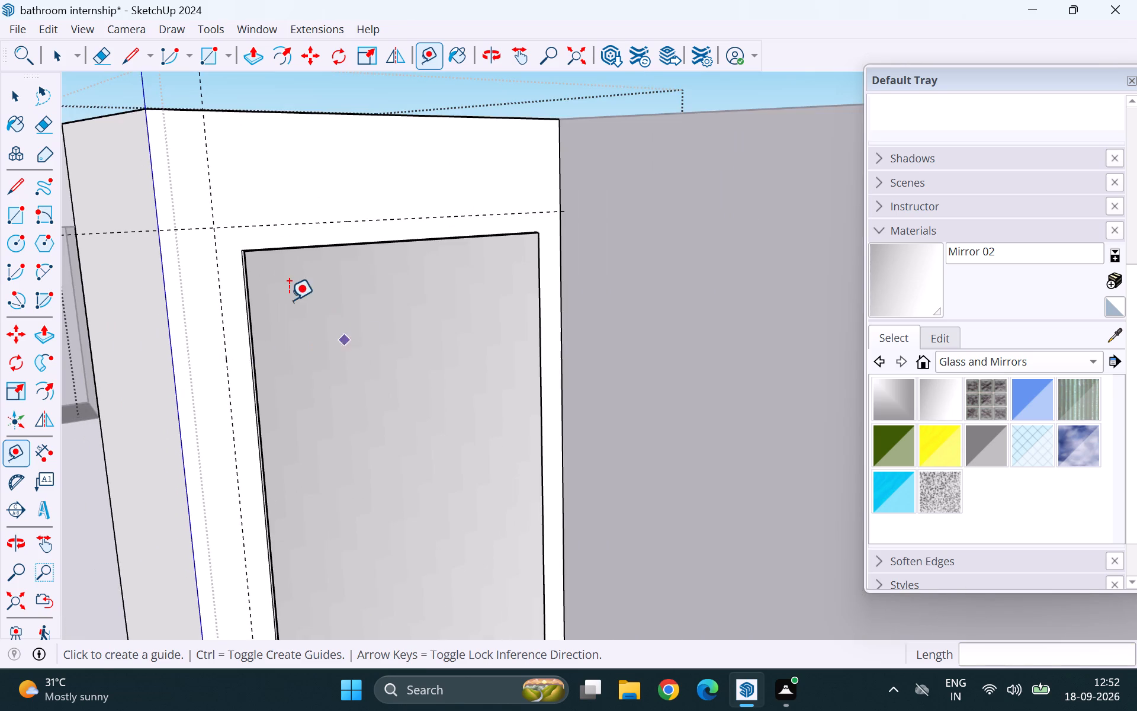
scroll(288, 302, "down", 5)
middle_click_drag(551, 510, 308, 475)
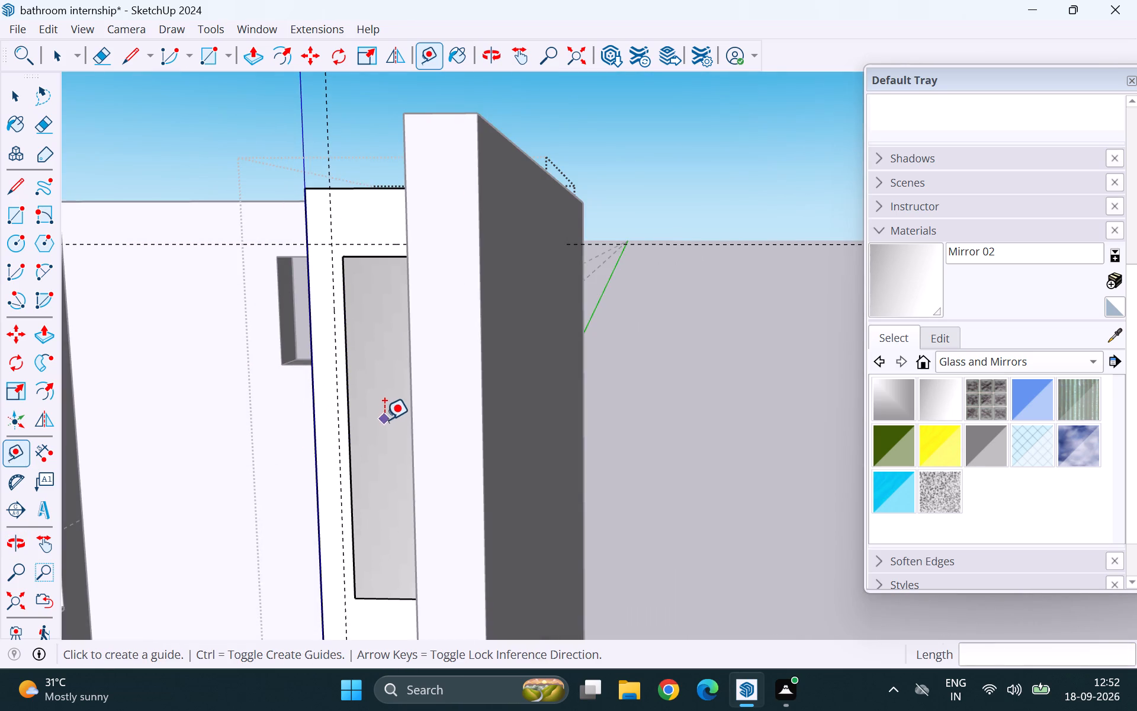
middle_click_drag(383, 420, 473, 472)
scroll(548, 292, "up", 16)
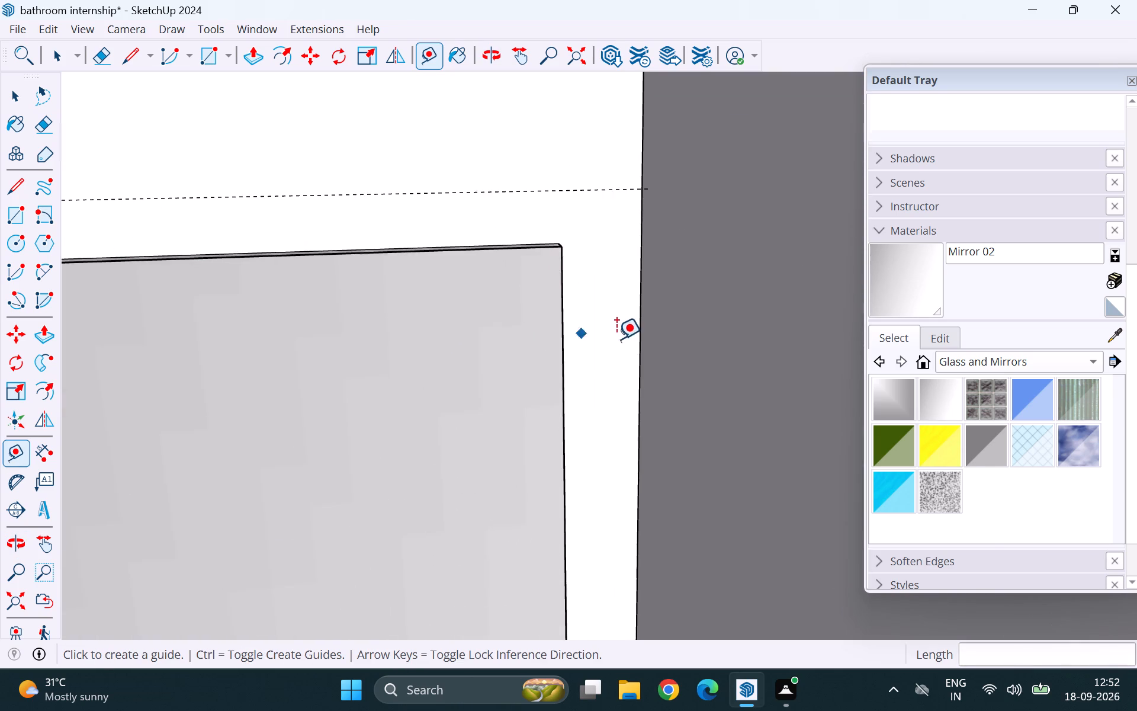
middle_click_drag(616, 338, 539, 404)
scroll(616, 338, "up", 1)
scroll(549, 225, "up", 6)
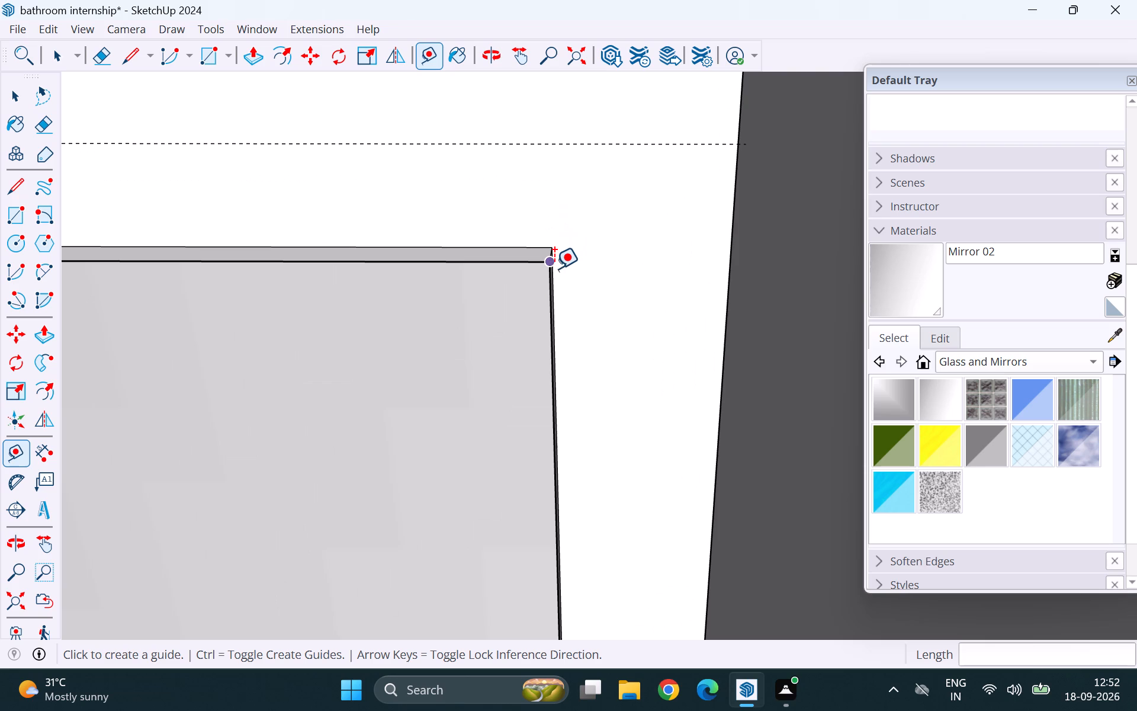
scroll(560, 263, "up", 16)
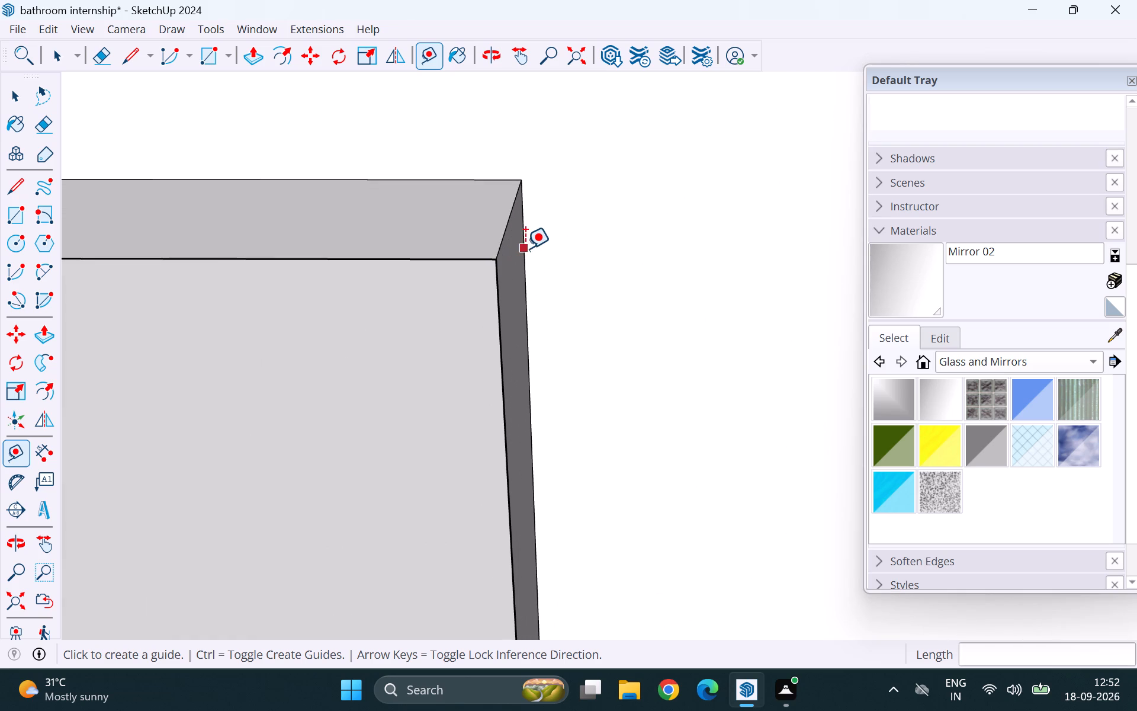
left_click(523, 253)
scroll(576, 264, "down", 4)
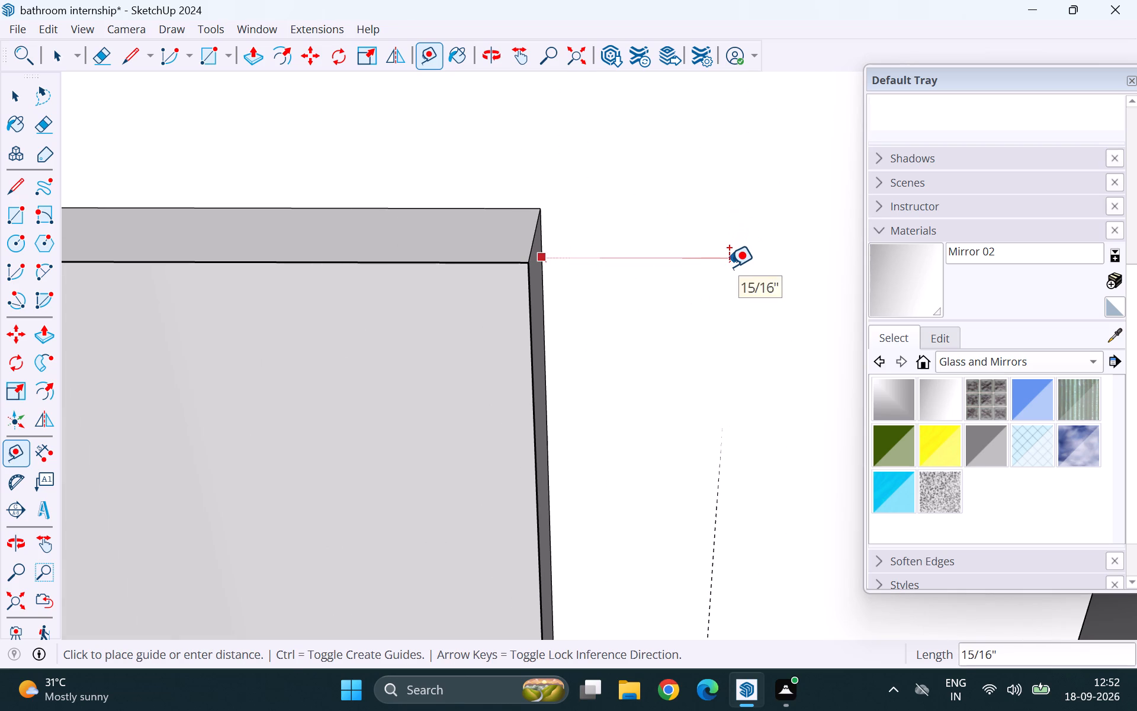
key("2")
key("Return")
Place a horizontal guide line 2" below the mirror panel's bottom edge.
scroll(570, 318, "down", 4)
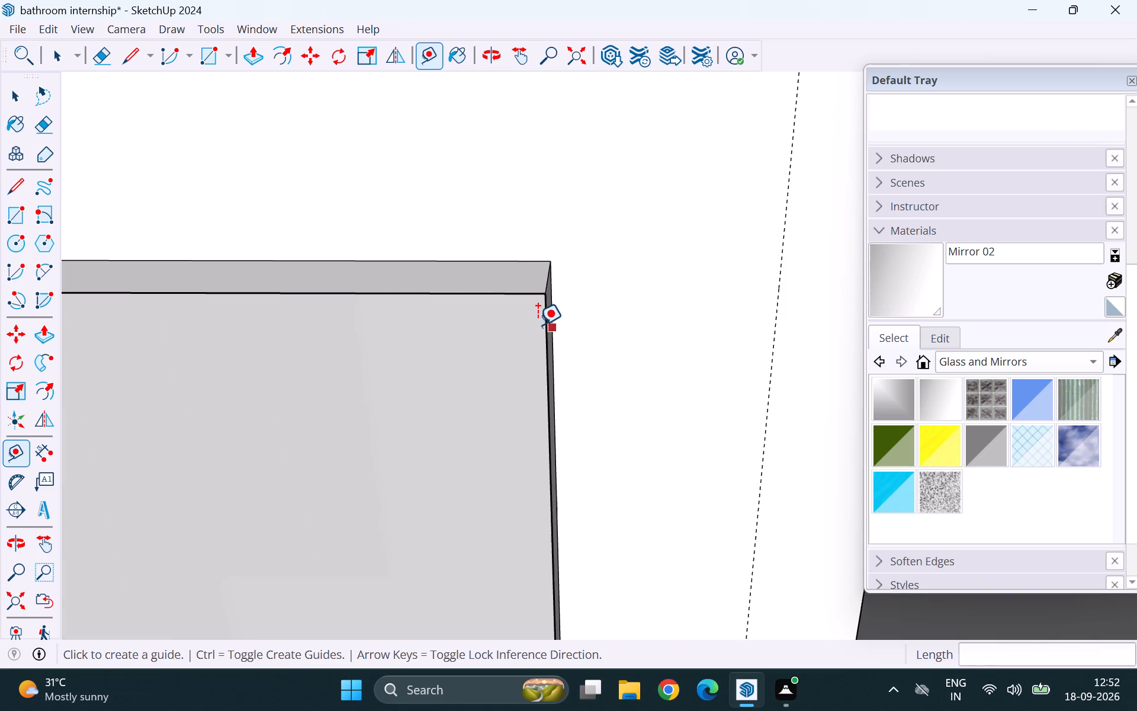
scroll(538, 325, "down", 20)
scroll(538, 325, "down", 18)
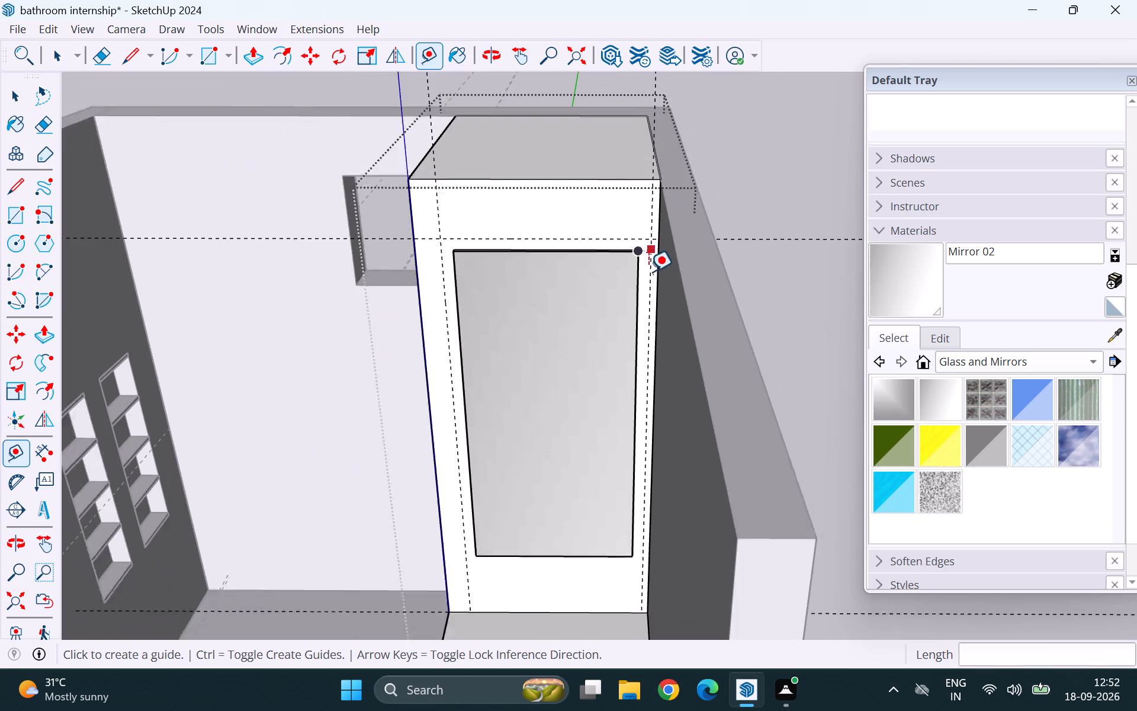
middle_click_drag(586, 530, 616, 386)
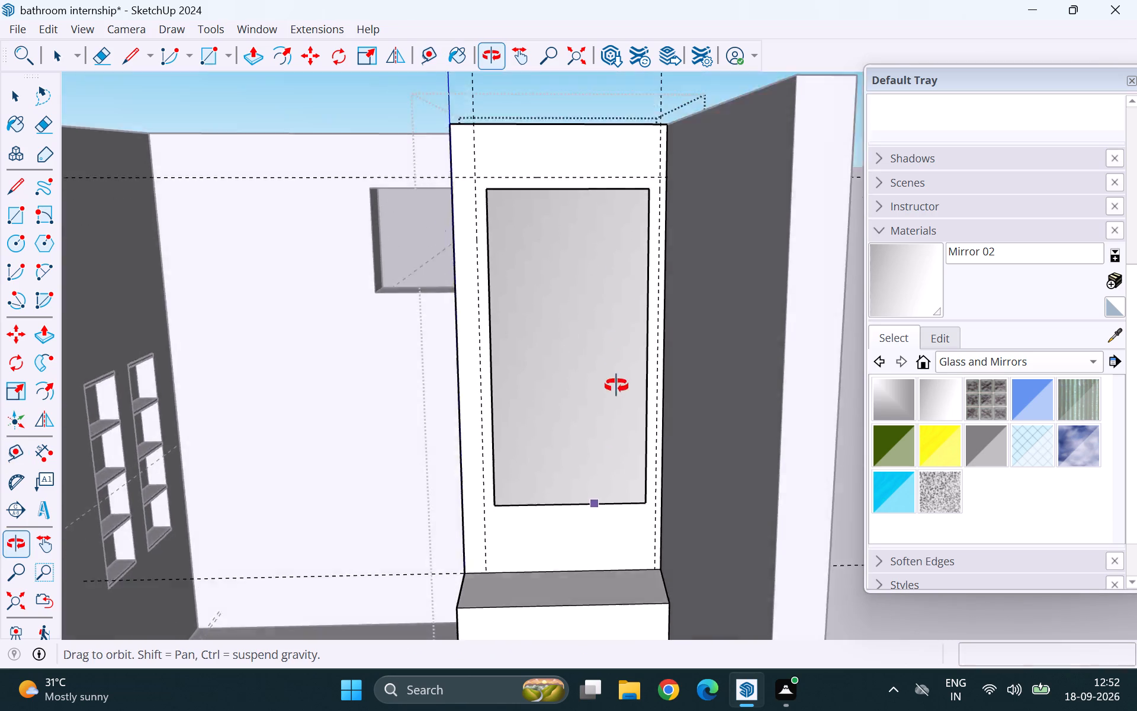
middle_click_drag(616, 386, 643, 277)
scroll(573, 414, "up", 11)
middle_click_drag(538, 470, 550, 431)
middle_click_drag(552, 427, 552, 426)
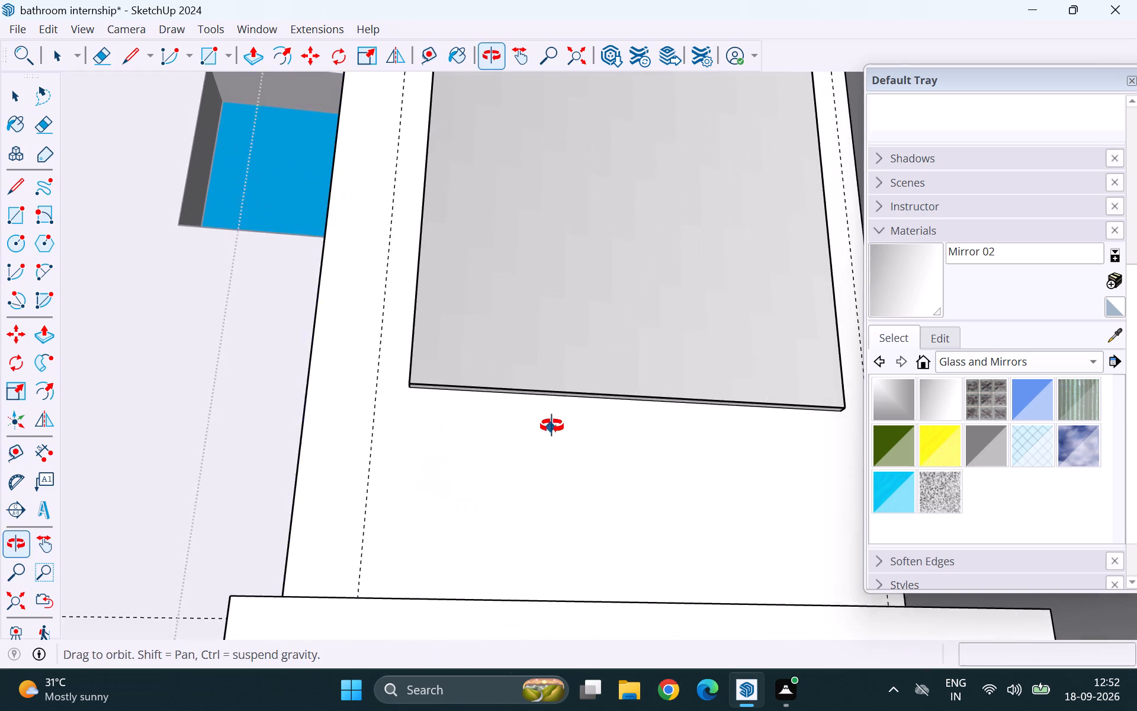
middle_click_drag(552, 426, 558, 395)
scroll(478, 398, "up", 6)
left_click(505, 390)
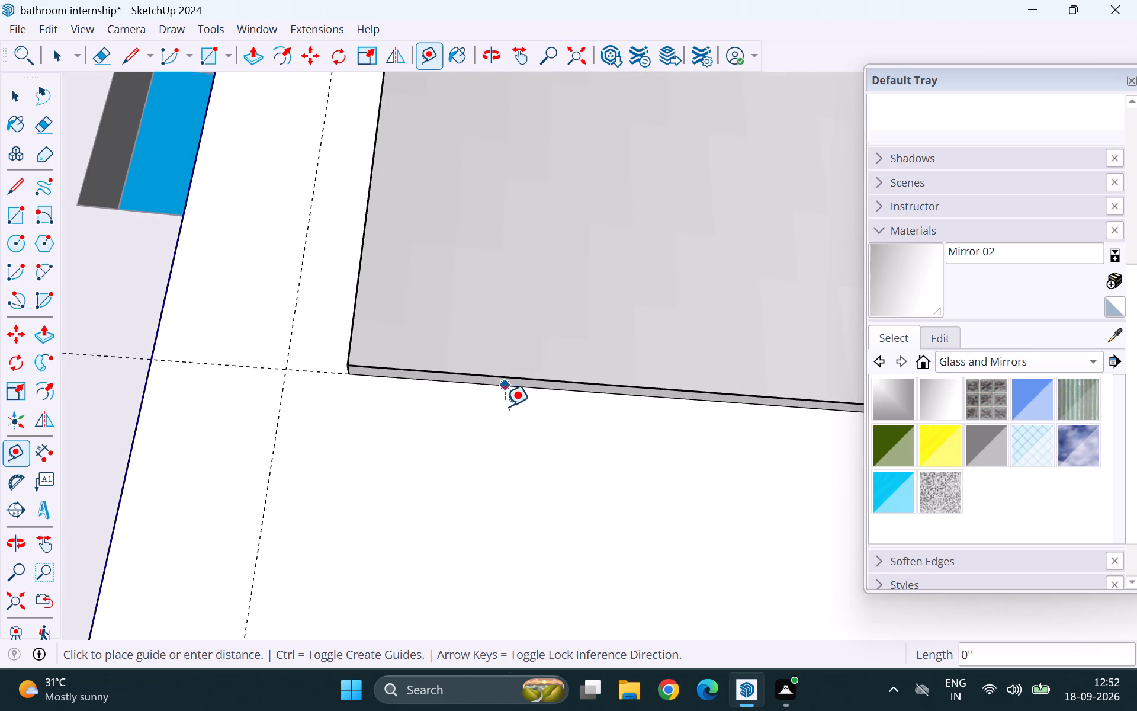
key("2")
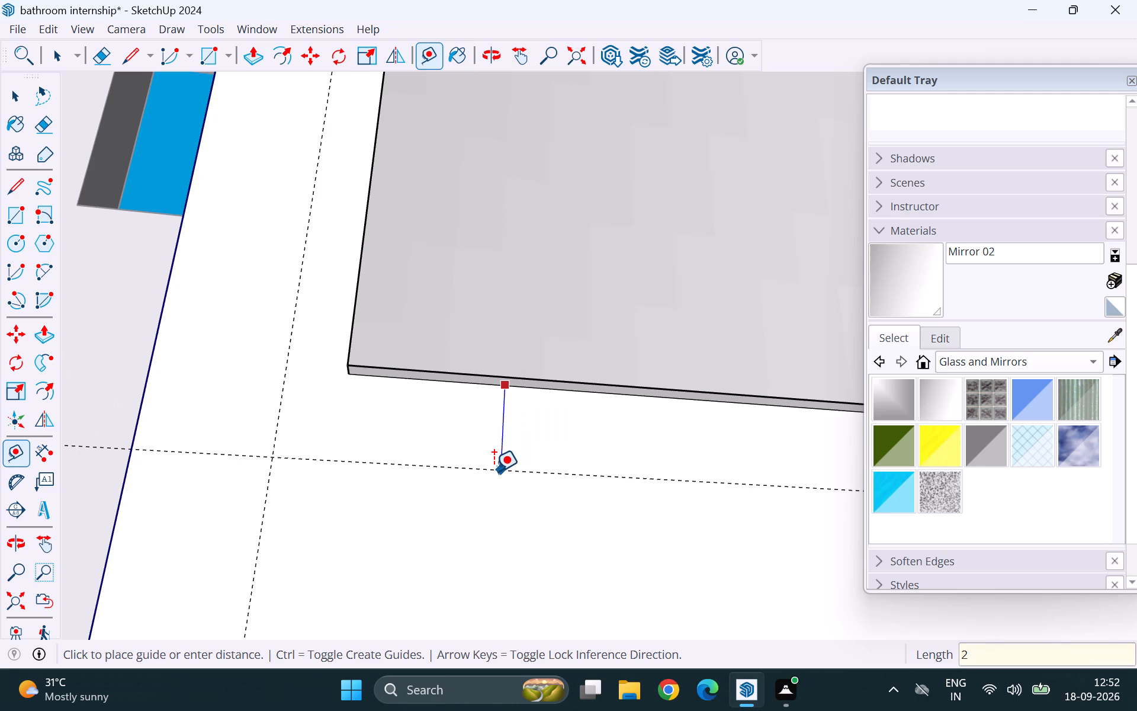
key("Return")
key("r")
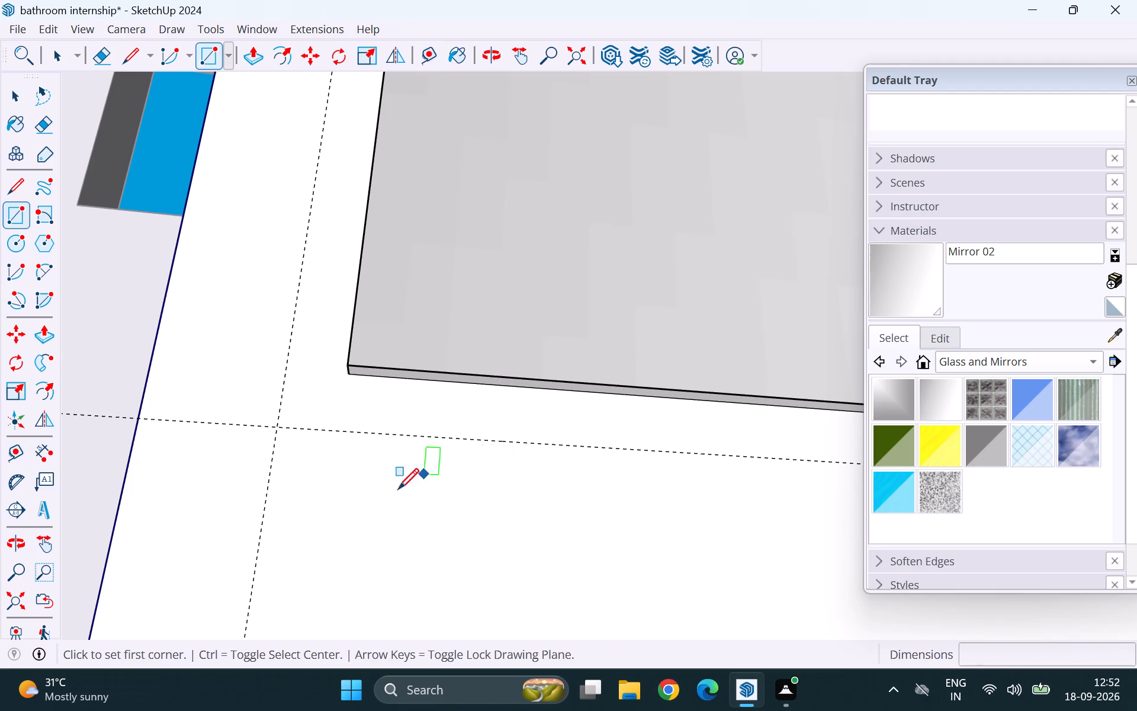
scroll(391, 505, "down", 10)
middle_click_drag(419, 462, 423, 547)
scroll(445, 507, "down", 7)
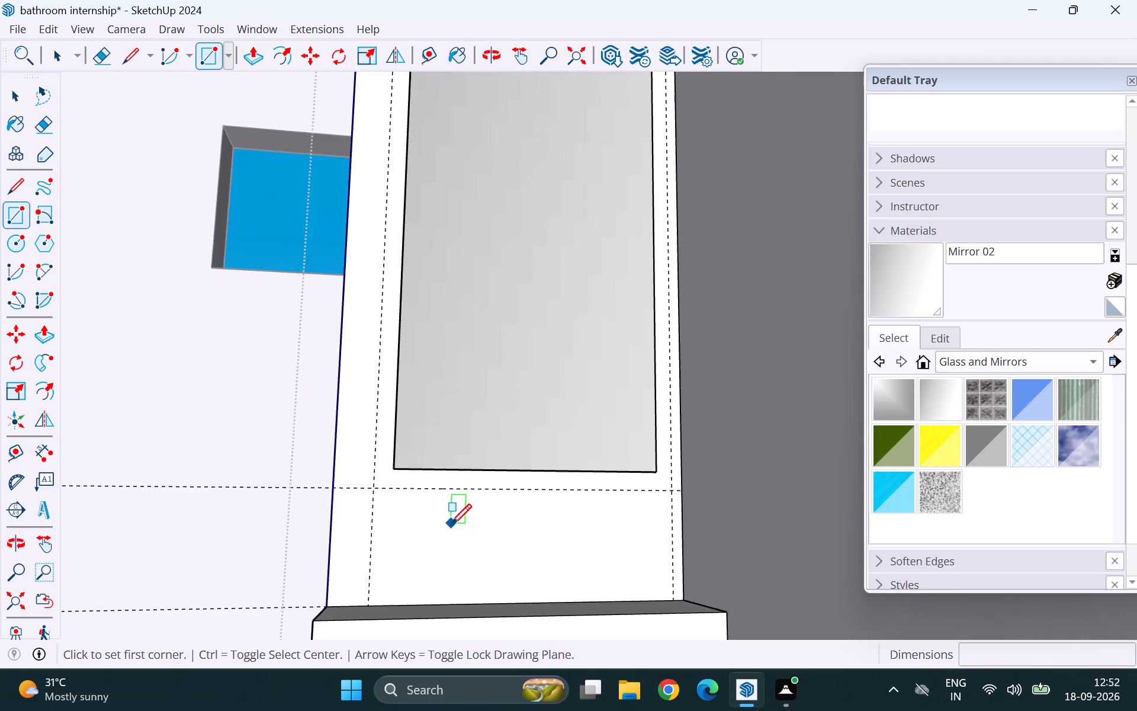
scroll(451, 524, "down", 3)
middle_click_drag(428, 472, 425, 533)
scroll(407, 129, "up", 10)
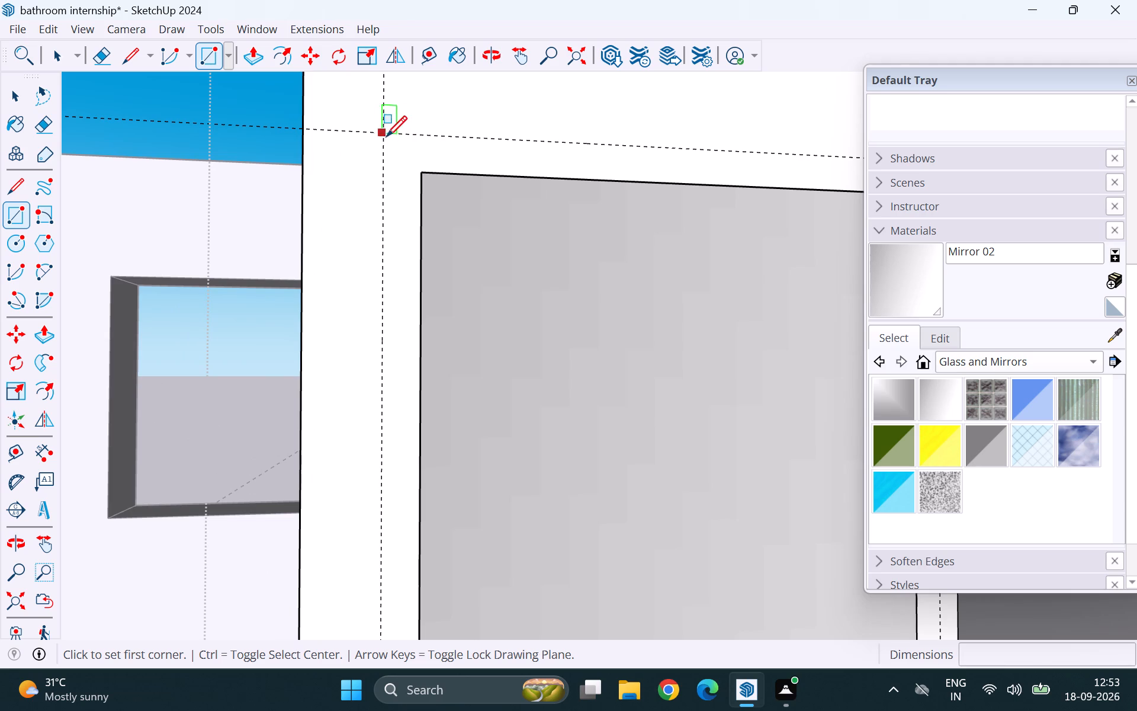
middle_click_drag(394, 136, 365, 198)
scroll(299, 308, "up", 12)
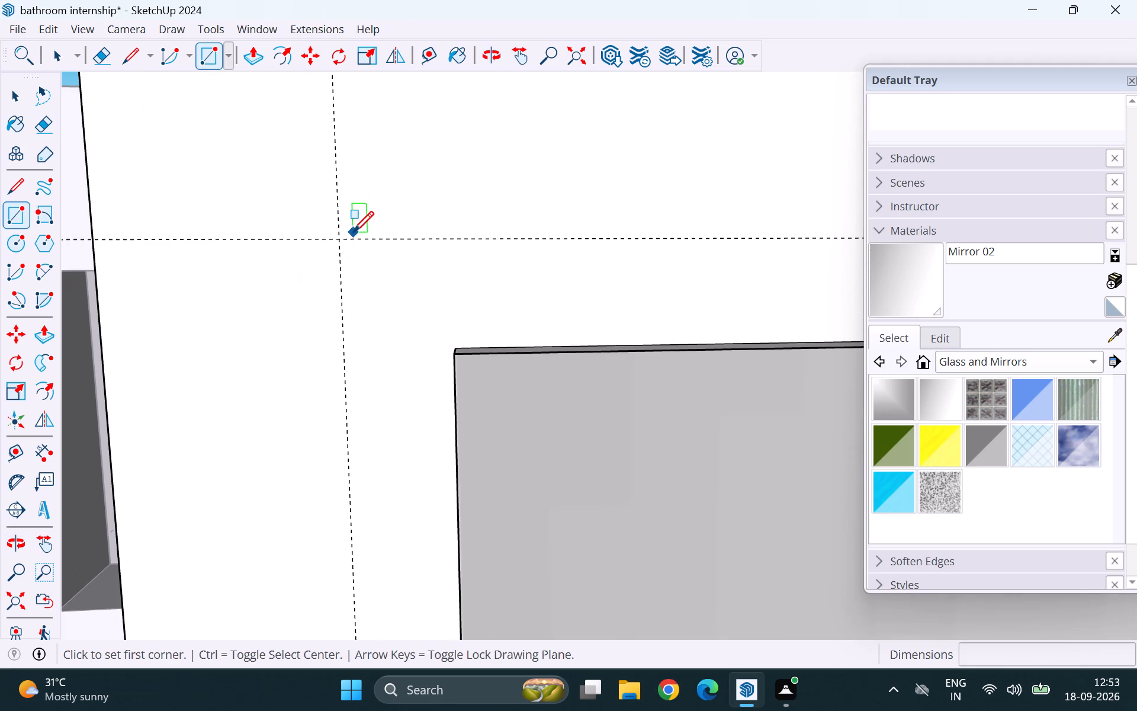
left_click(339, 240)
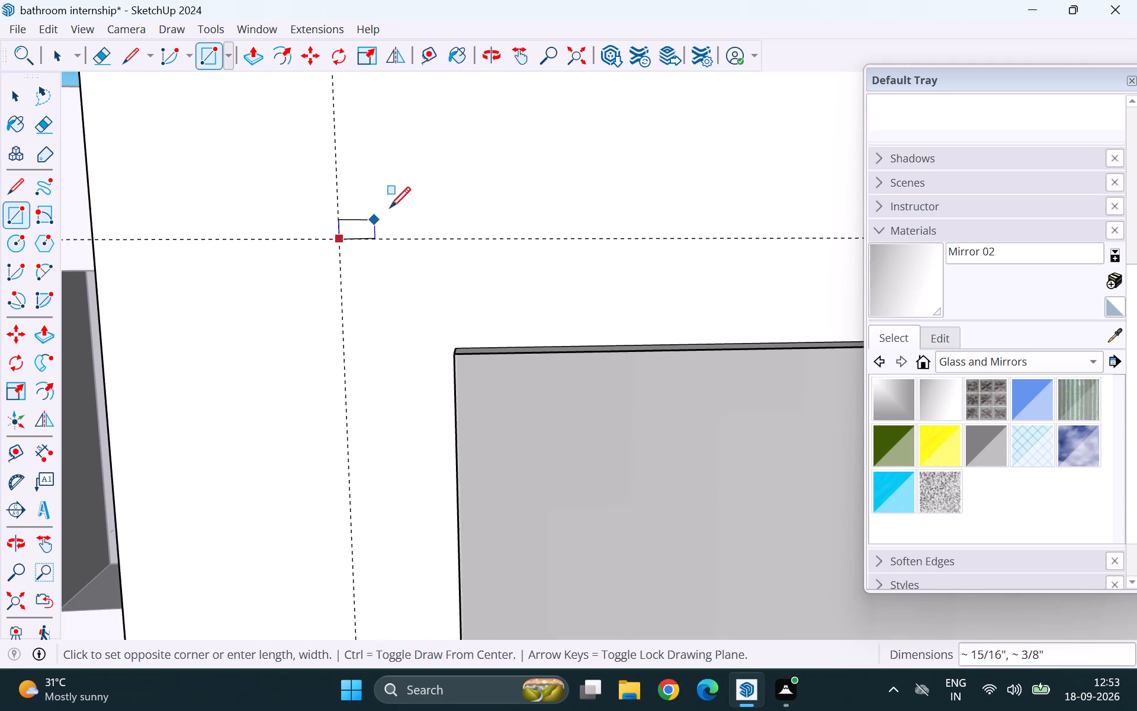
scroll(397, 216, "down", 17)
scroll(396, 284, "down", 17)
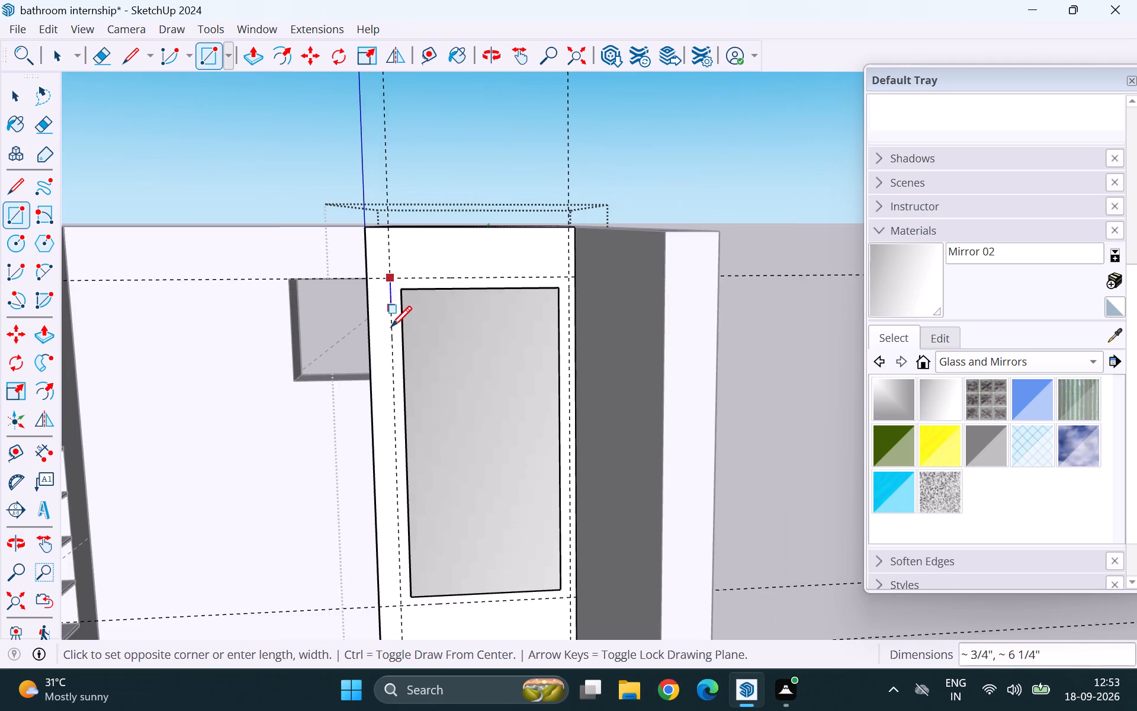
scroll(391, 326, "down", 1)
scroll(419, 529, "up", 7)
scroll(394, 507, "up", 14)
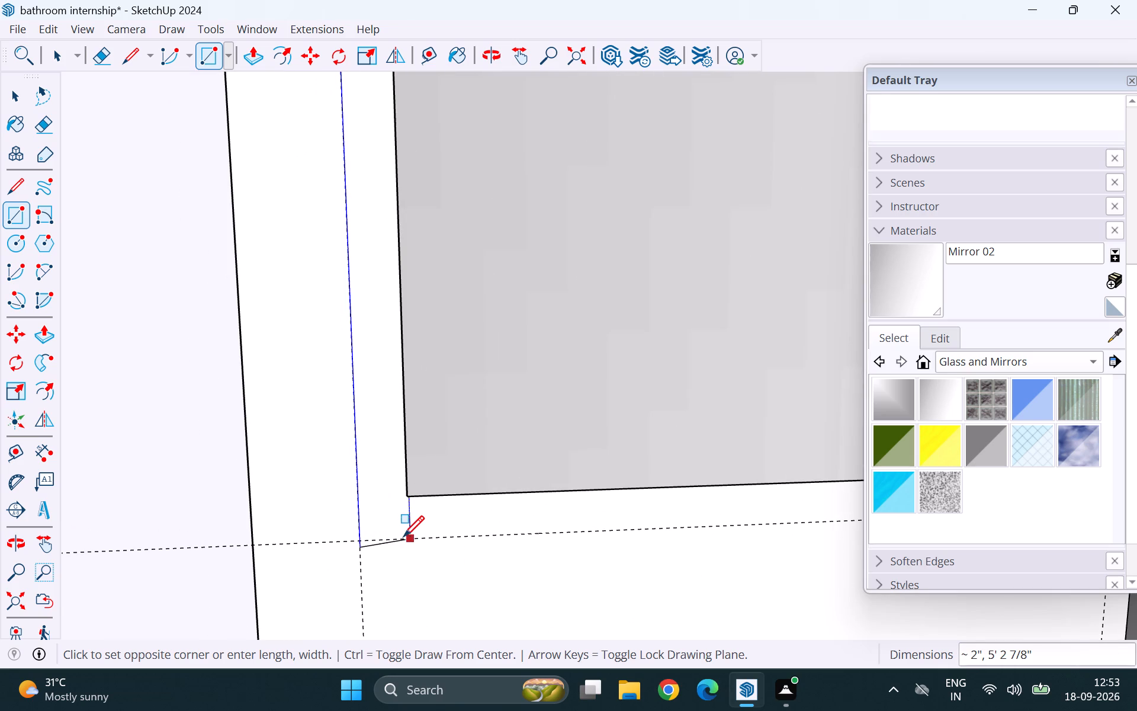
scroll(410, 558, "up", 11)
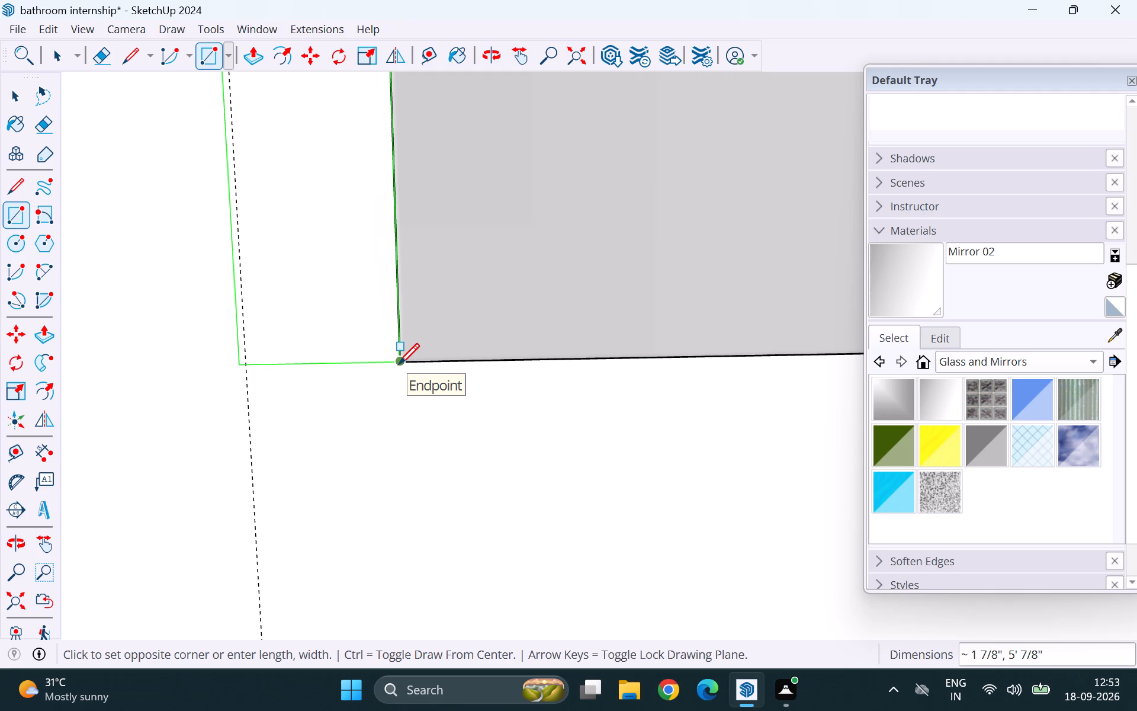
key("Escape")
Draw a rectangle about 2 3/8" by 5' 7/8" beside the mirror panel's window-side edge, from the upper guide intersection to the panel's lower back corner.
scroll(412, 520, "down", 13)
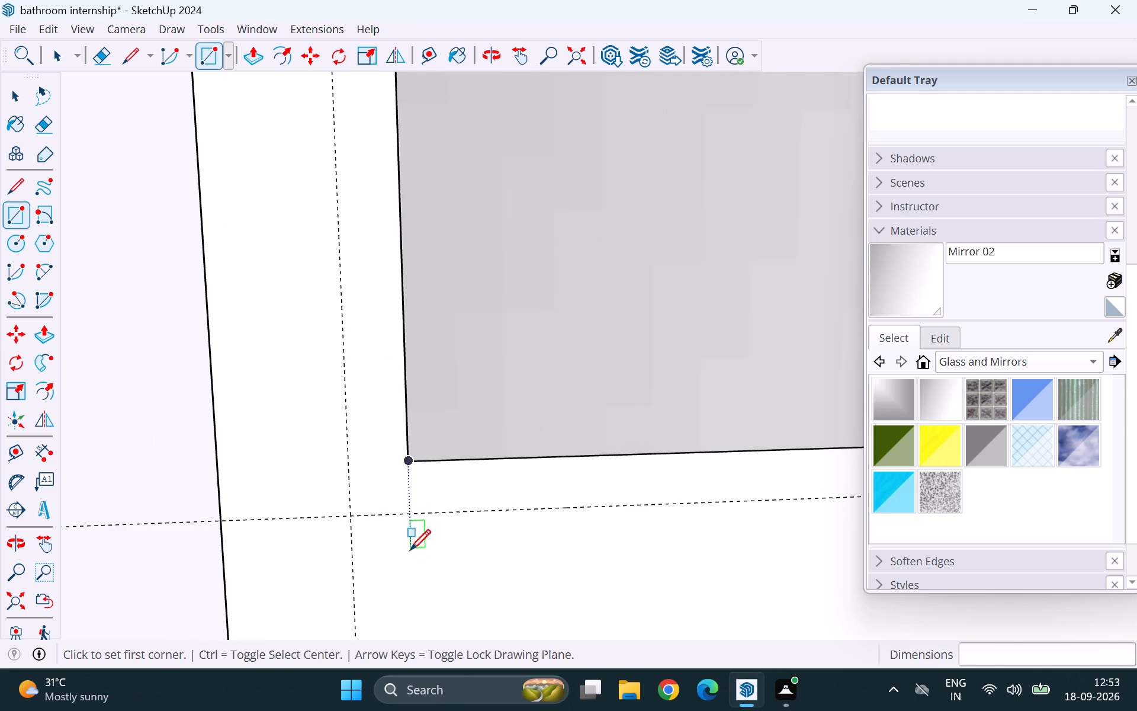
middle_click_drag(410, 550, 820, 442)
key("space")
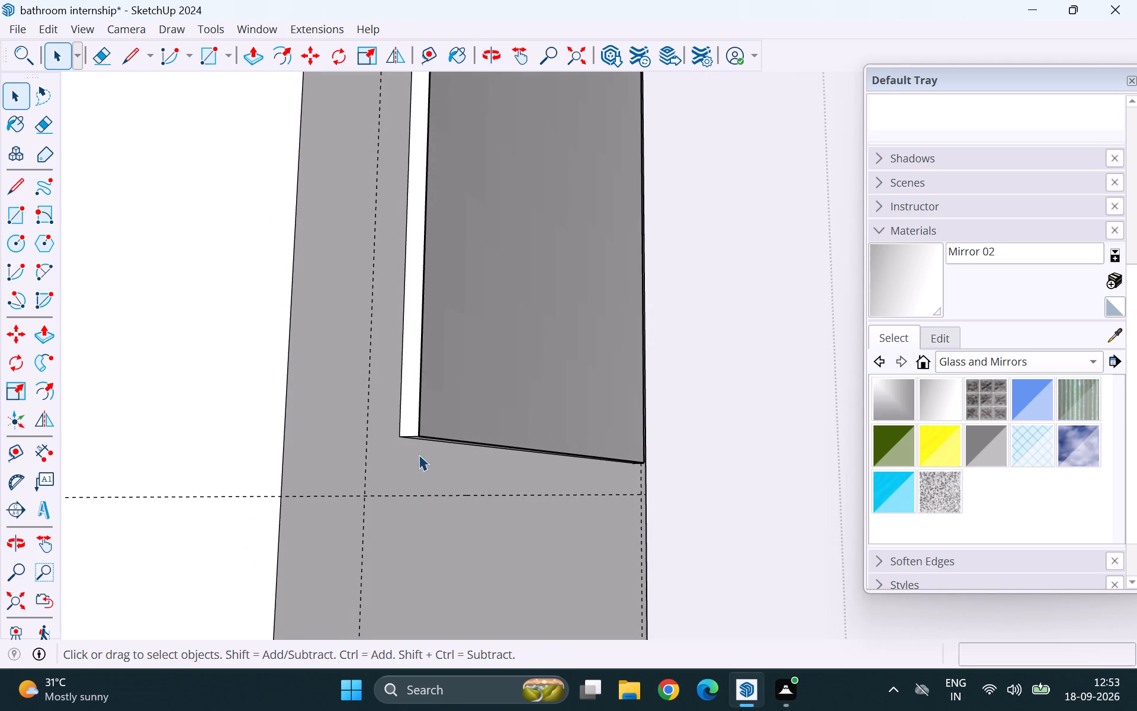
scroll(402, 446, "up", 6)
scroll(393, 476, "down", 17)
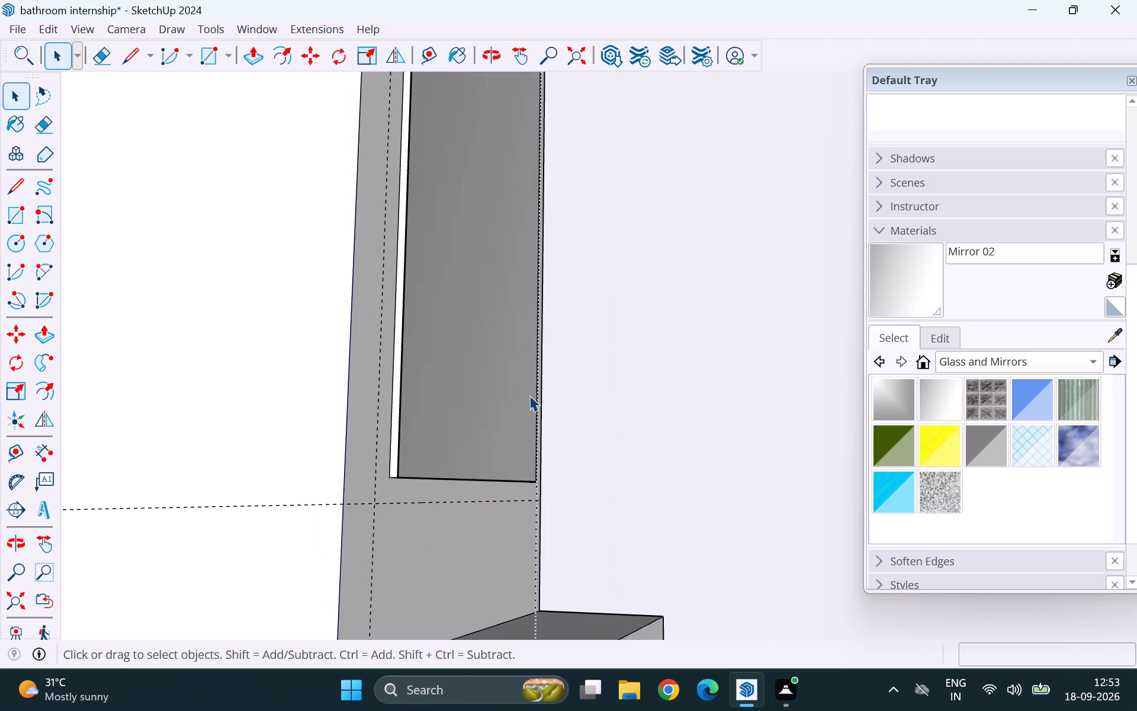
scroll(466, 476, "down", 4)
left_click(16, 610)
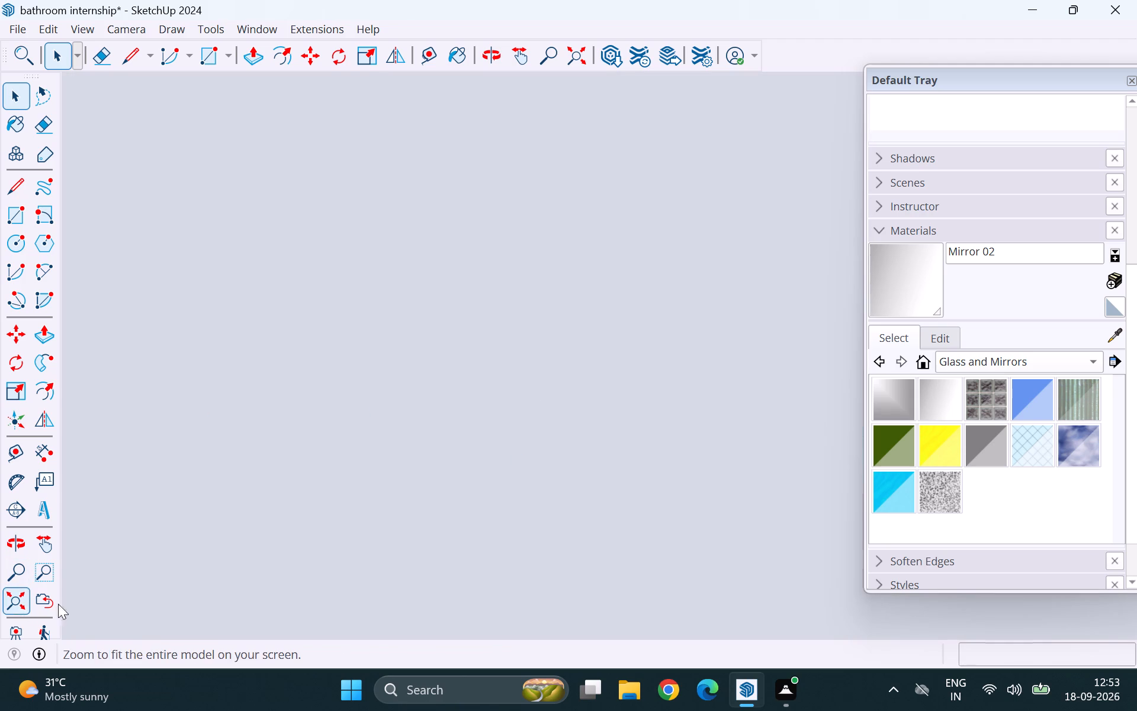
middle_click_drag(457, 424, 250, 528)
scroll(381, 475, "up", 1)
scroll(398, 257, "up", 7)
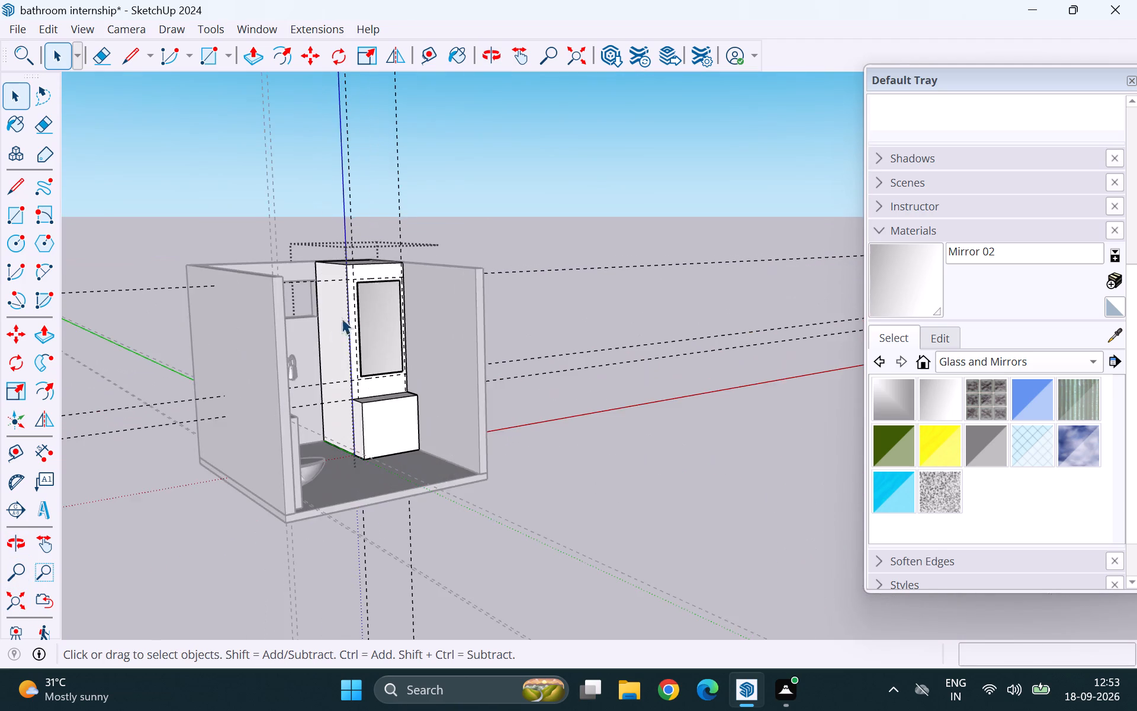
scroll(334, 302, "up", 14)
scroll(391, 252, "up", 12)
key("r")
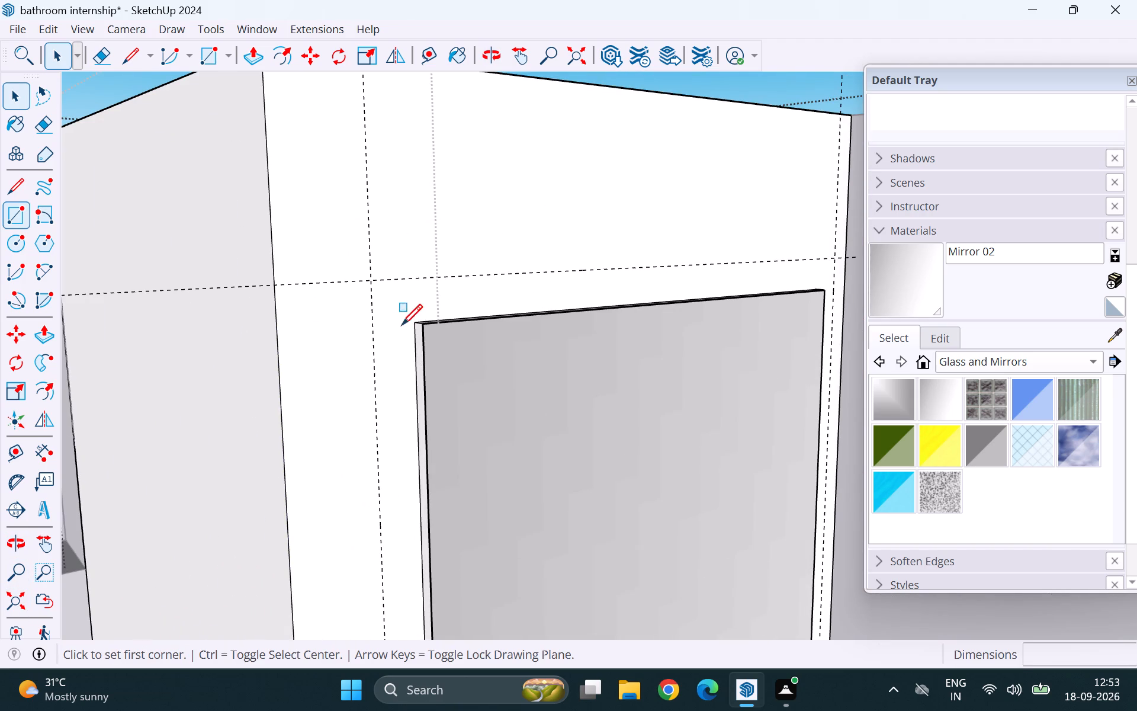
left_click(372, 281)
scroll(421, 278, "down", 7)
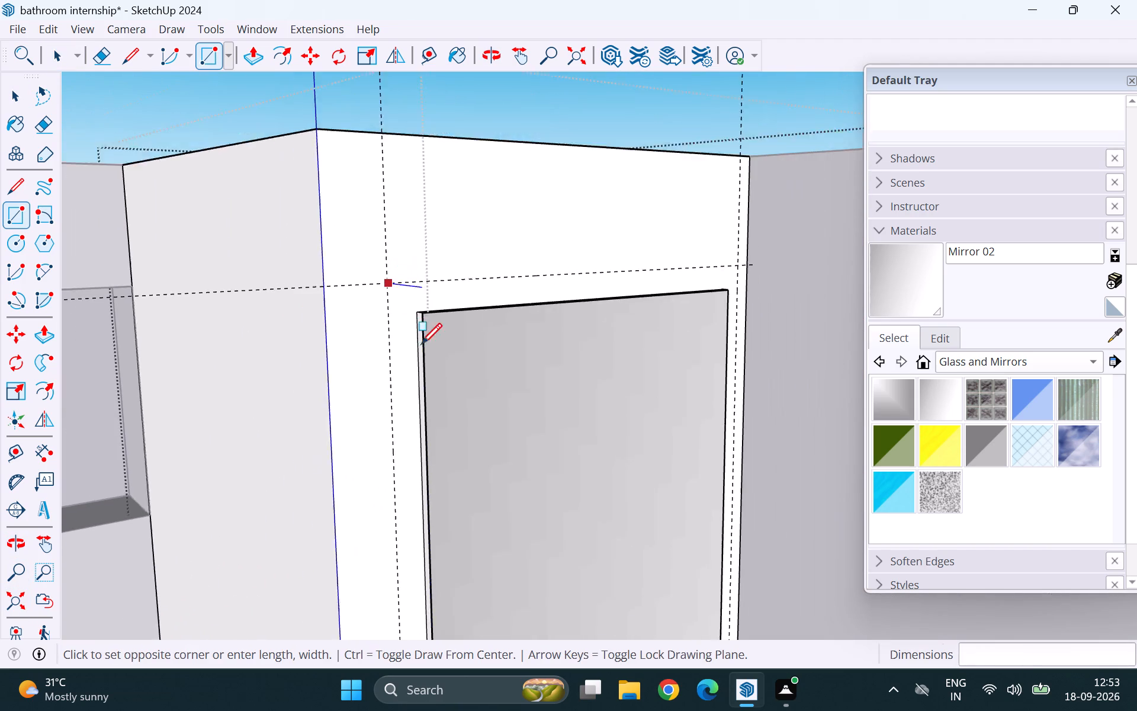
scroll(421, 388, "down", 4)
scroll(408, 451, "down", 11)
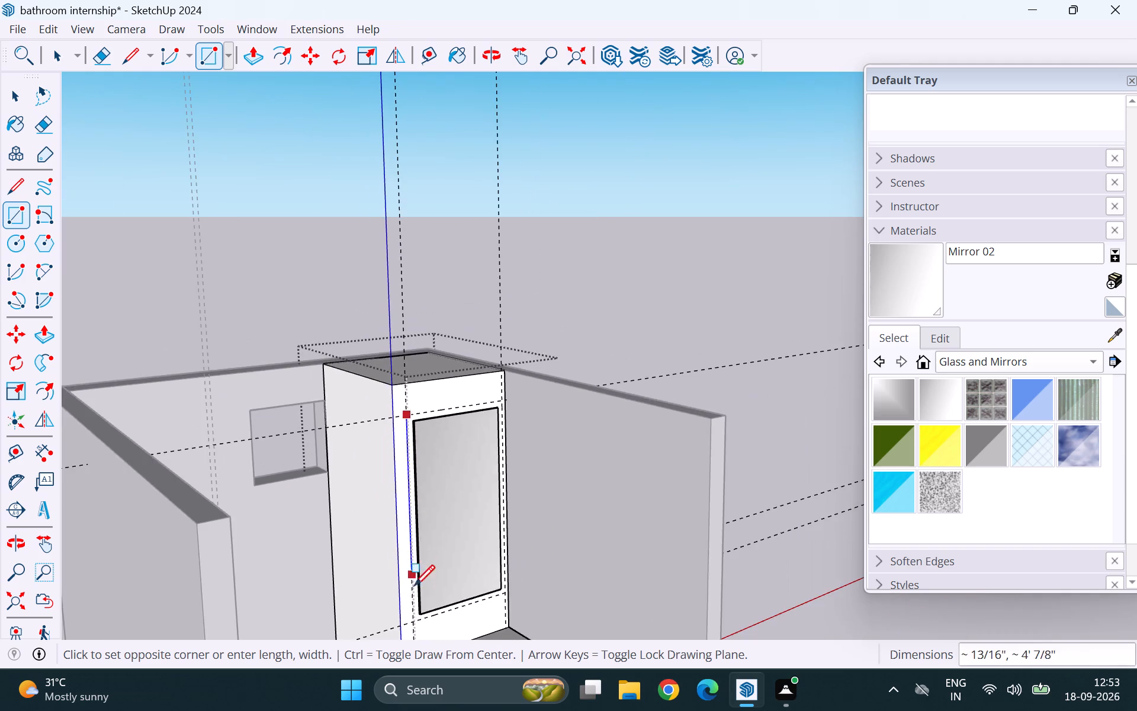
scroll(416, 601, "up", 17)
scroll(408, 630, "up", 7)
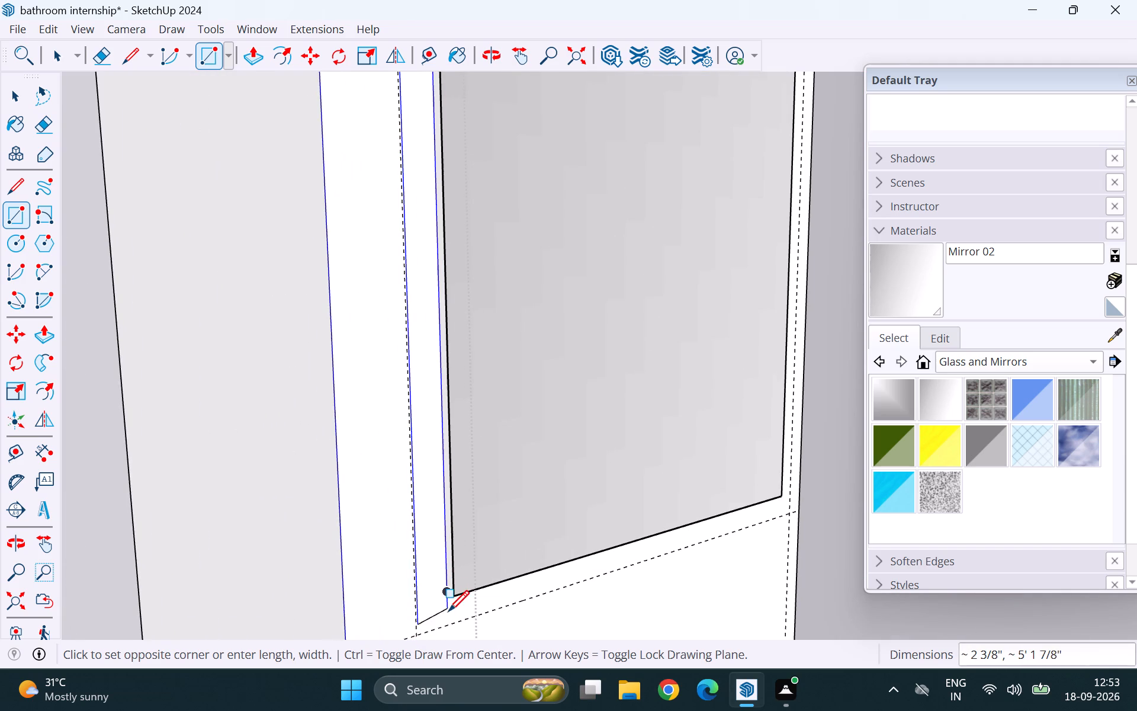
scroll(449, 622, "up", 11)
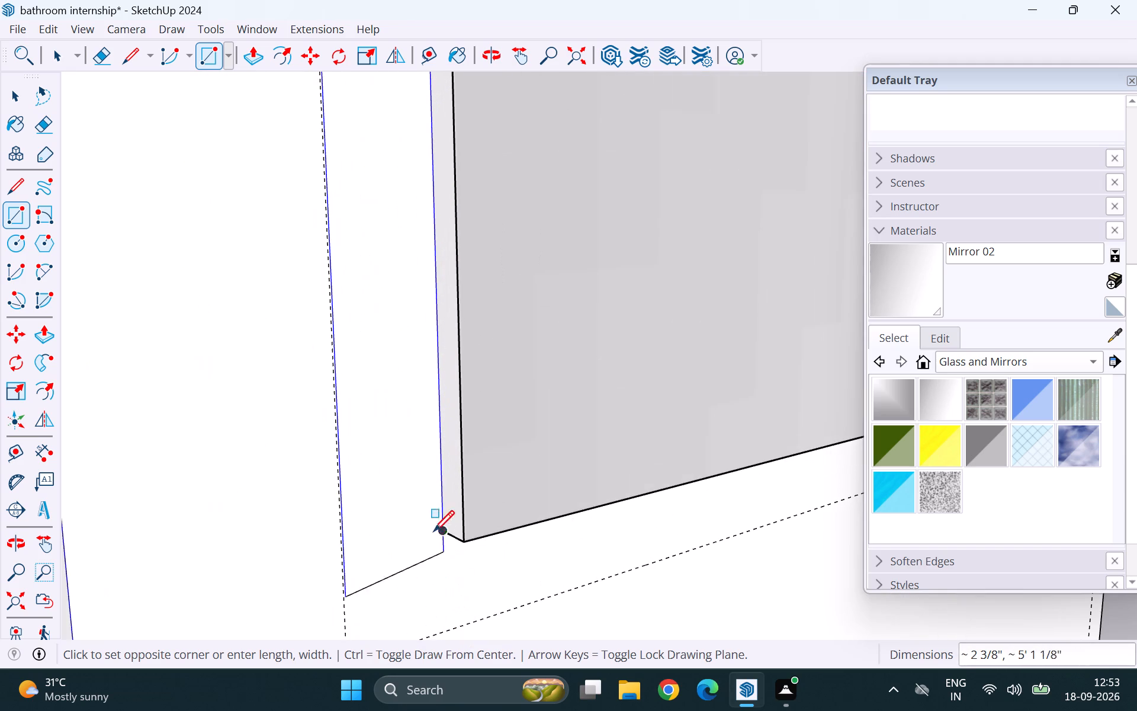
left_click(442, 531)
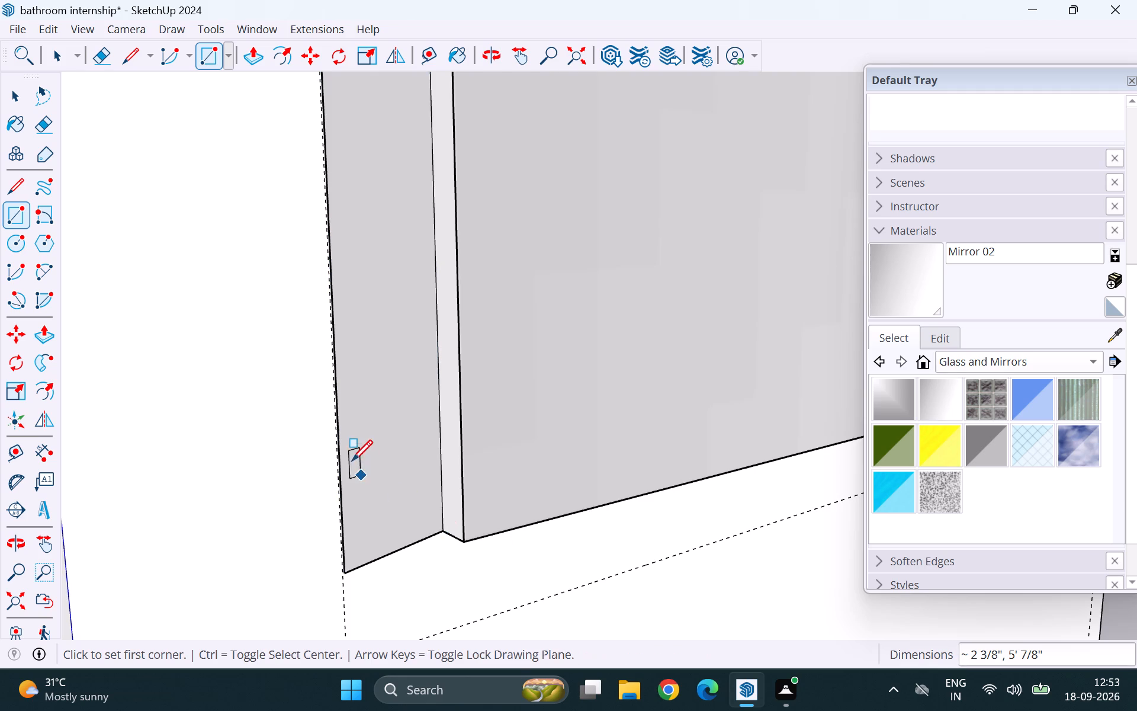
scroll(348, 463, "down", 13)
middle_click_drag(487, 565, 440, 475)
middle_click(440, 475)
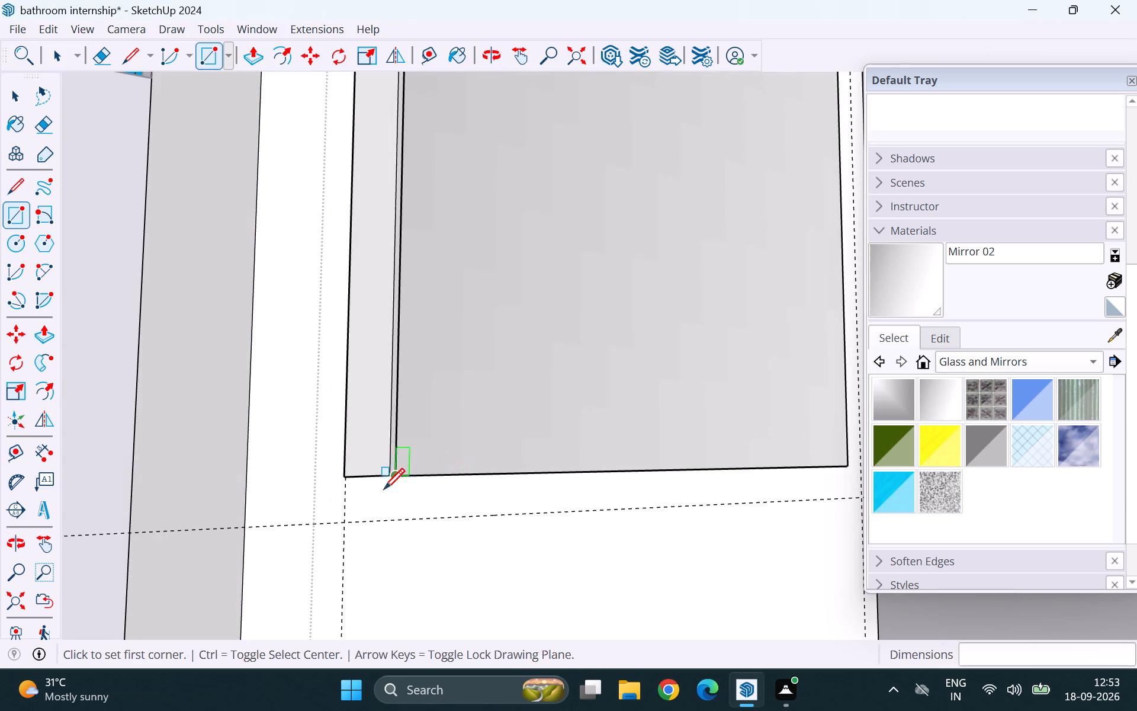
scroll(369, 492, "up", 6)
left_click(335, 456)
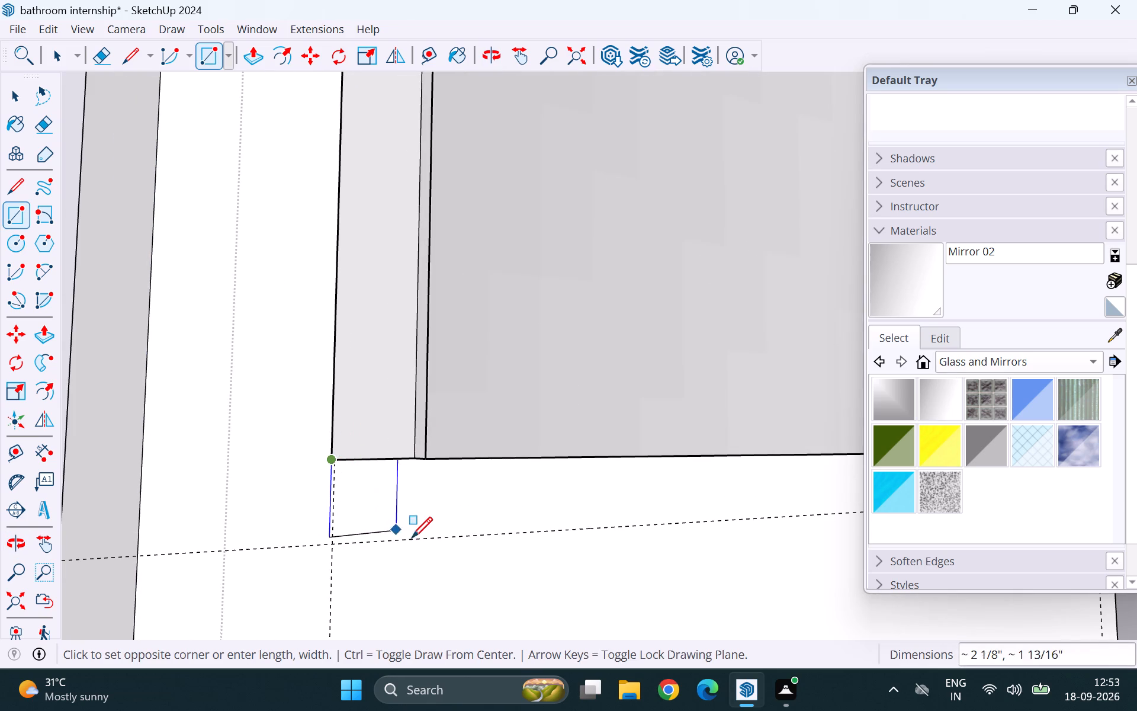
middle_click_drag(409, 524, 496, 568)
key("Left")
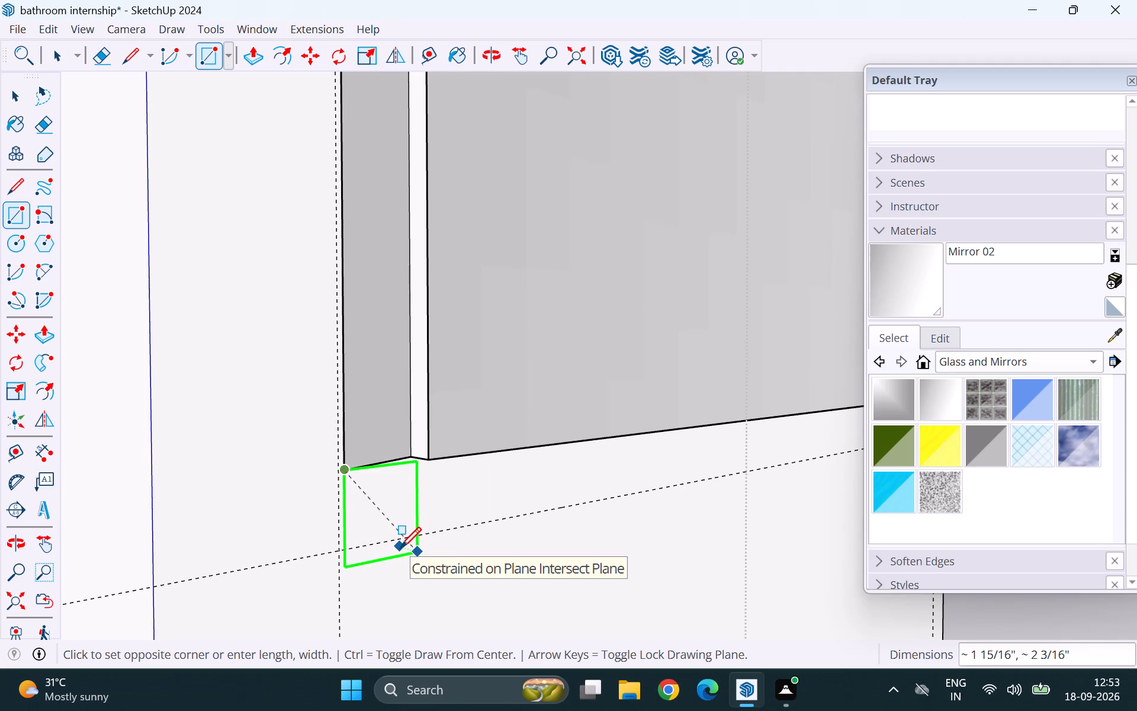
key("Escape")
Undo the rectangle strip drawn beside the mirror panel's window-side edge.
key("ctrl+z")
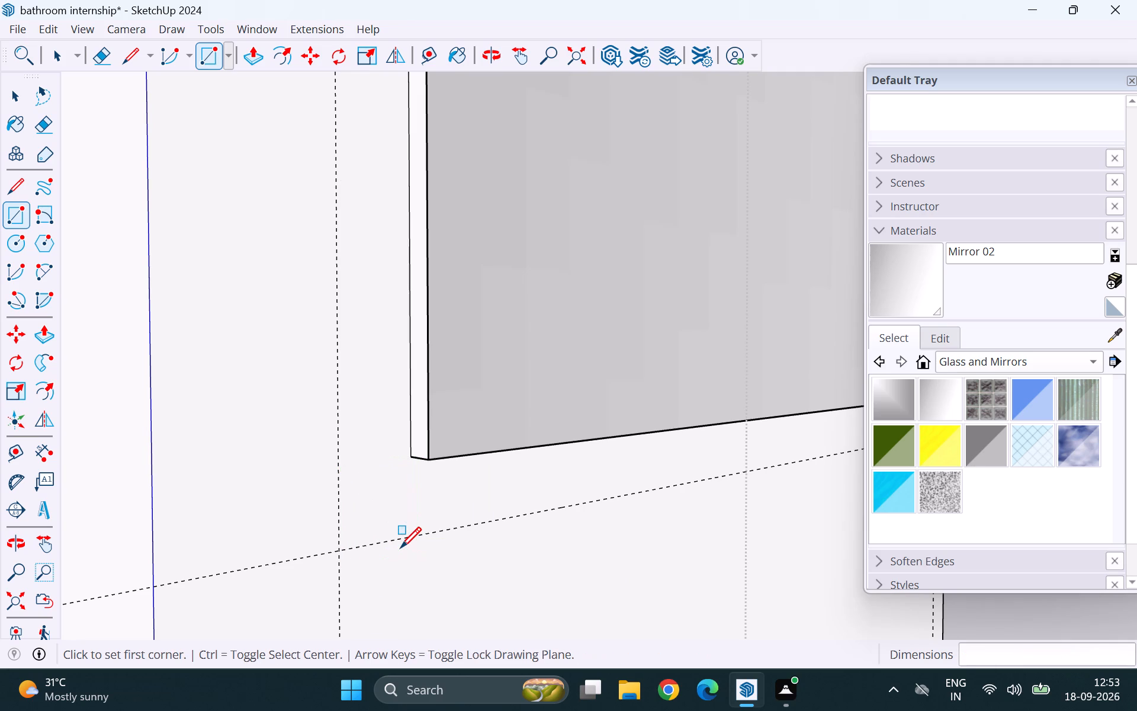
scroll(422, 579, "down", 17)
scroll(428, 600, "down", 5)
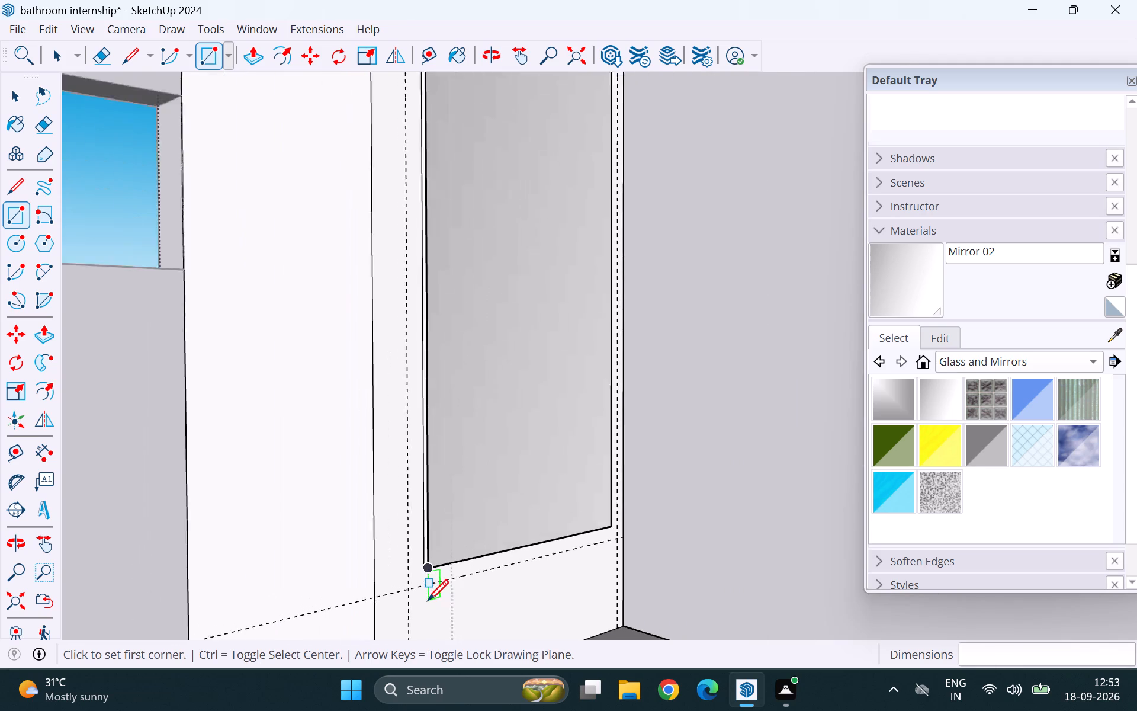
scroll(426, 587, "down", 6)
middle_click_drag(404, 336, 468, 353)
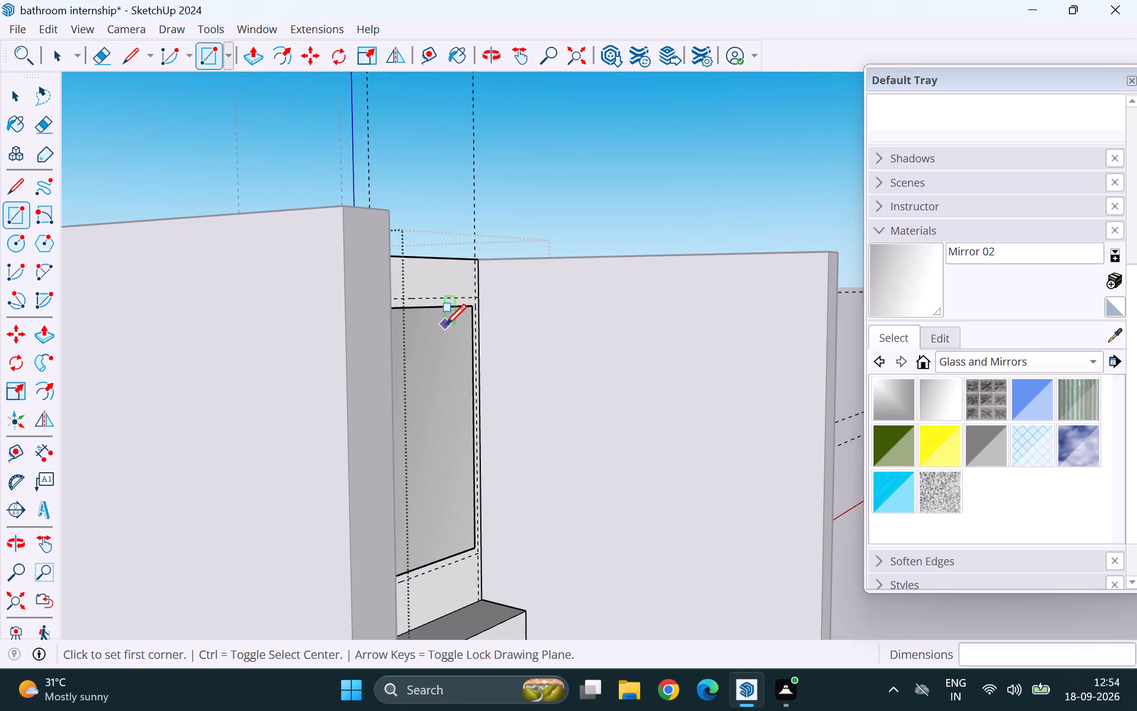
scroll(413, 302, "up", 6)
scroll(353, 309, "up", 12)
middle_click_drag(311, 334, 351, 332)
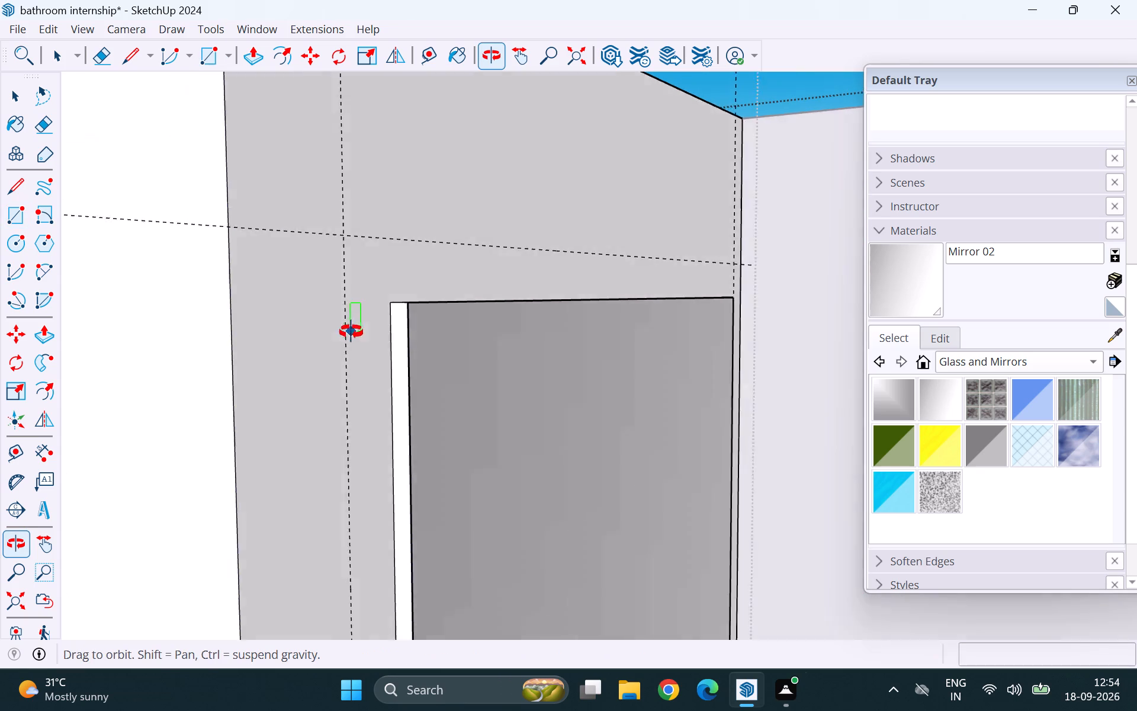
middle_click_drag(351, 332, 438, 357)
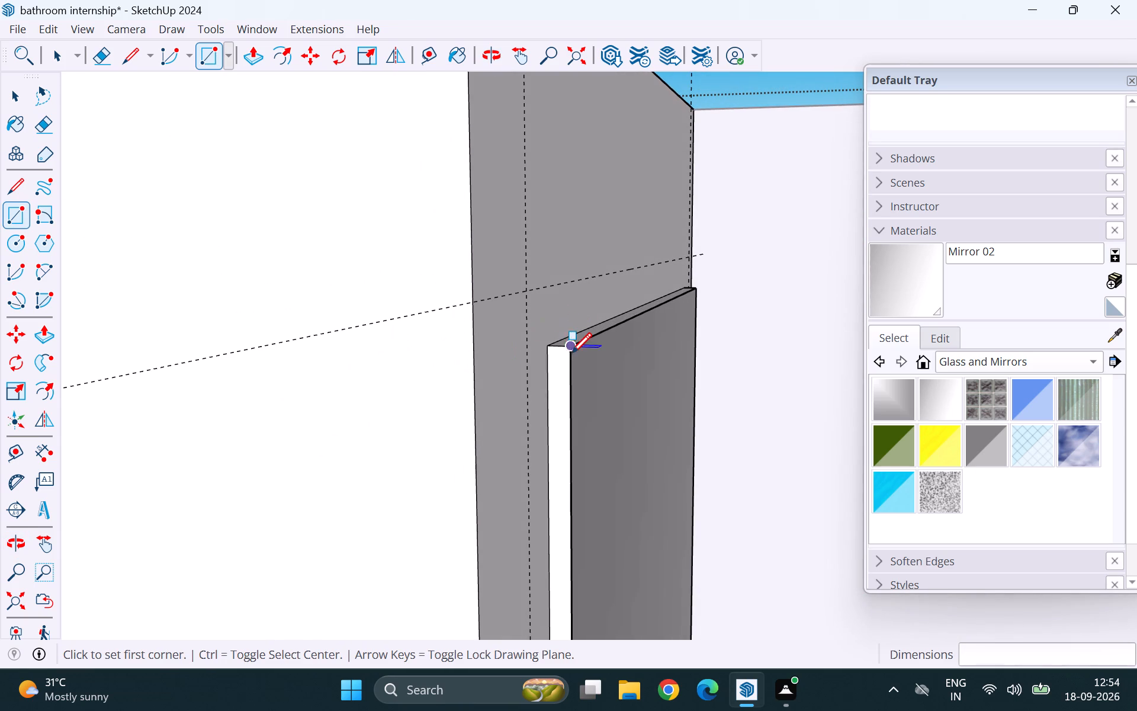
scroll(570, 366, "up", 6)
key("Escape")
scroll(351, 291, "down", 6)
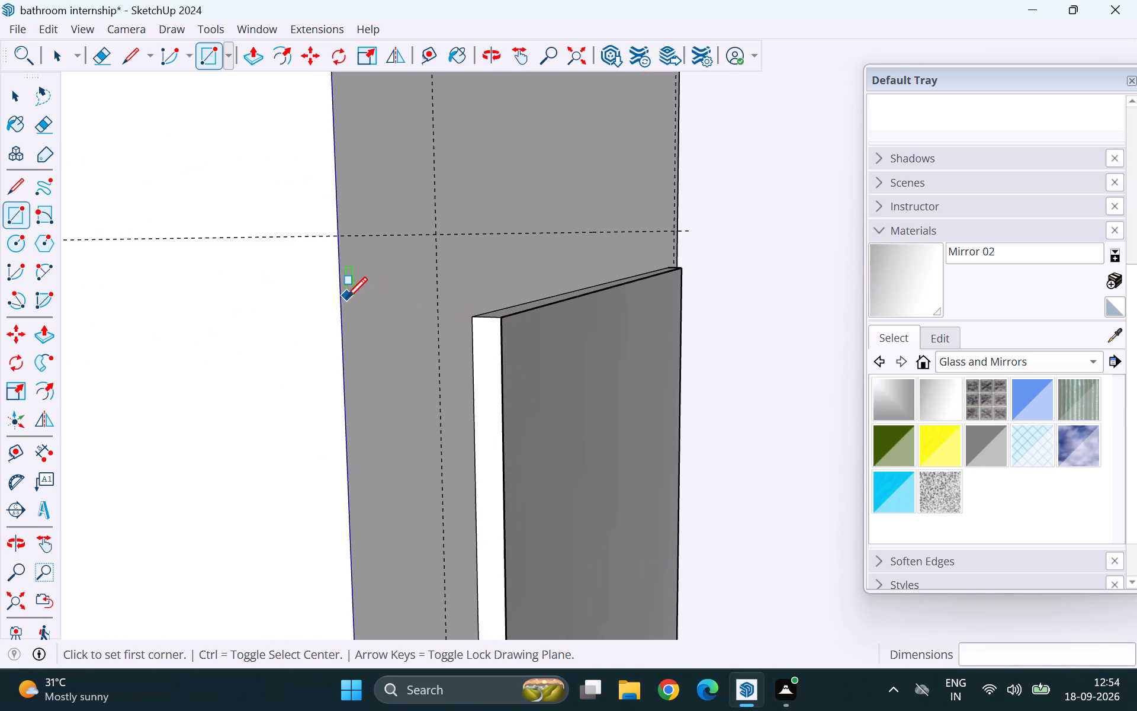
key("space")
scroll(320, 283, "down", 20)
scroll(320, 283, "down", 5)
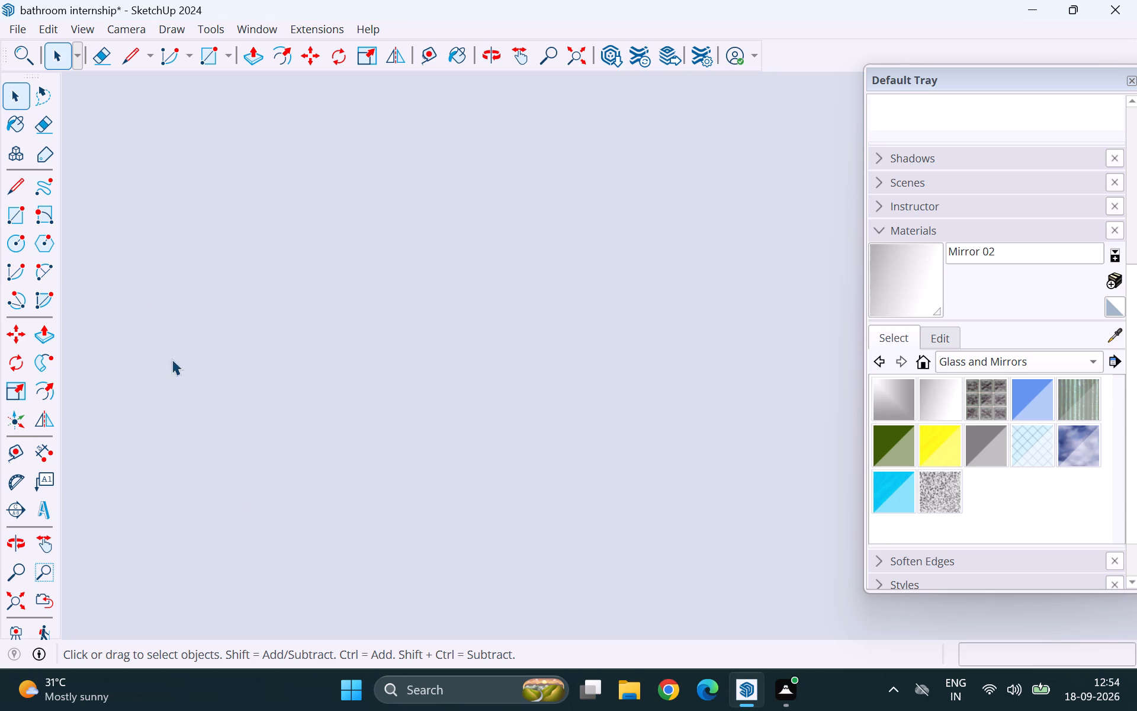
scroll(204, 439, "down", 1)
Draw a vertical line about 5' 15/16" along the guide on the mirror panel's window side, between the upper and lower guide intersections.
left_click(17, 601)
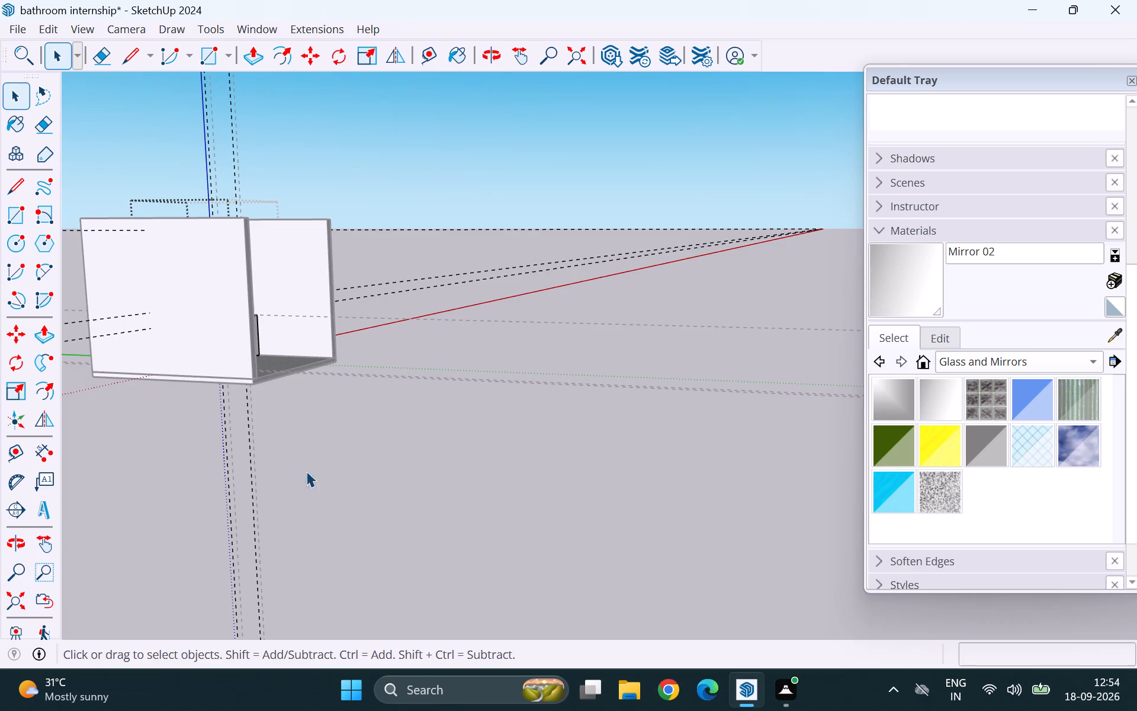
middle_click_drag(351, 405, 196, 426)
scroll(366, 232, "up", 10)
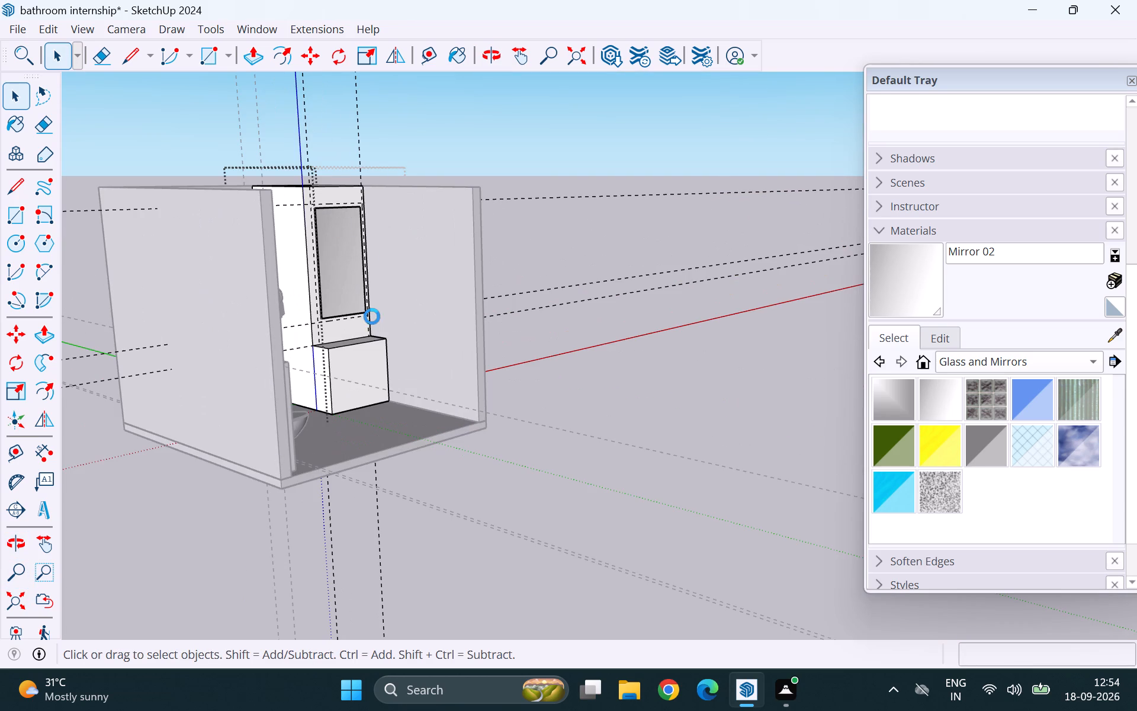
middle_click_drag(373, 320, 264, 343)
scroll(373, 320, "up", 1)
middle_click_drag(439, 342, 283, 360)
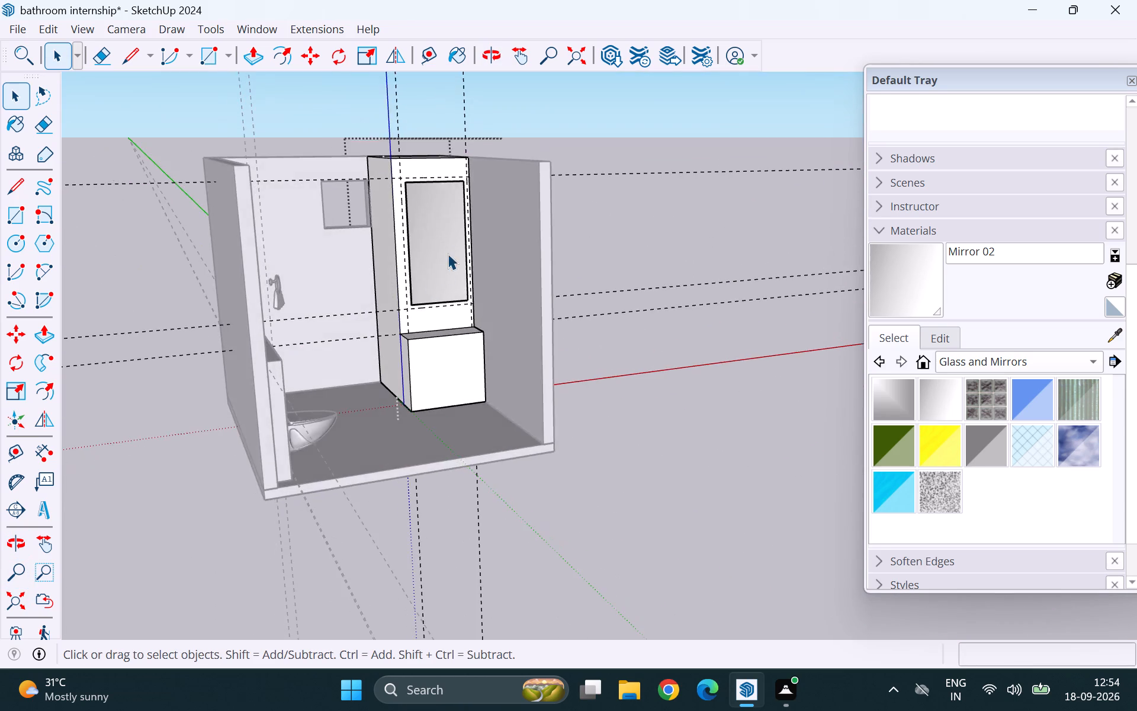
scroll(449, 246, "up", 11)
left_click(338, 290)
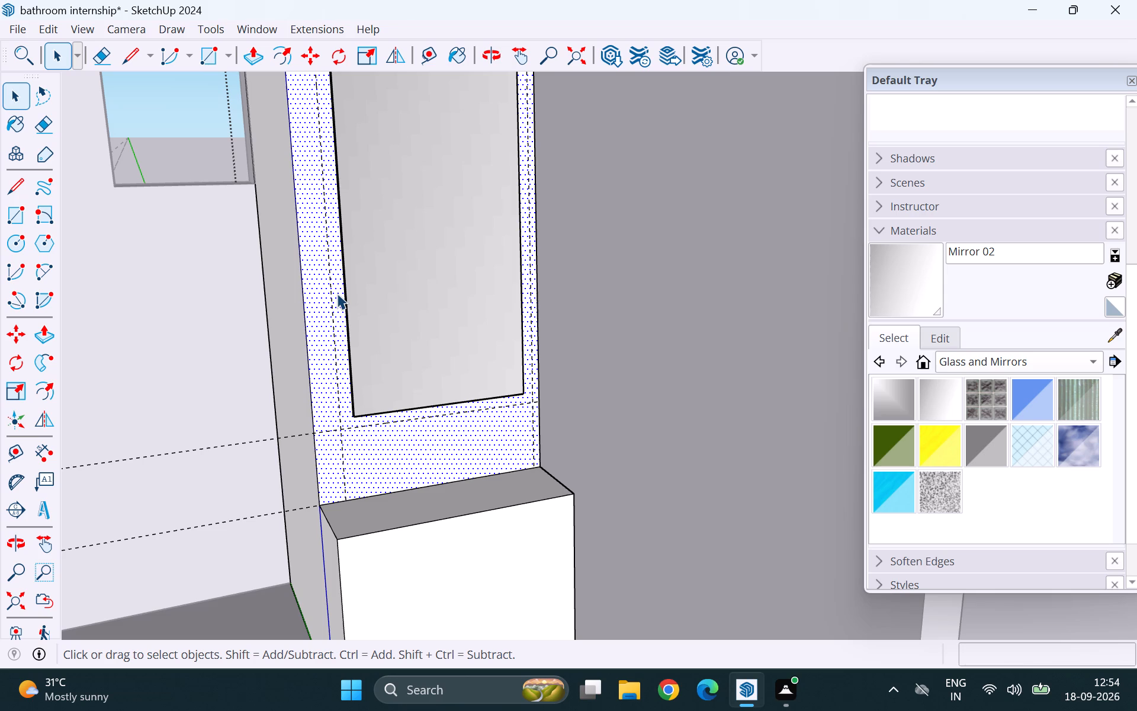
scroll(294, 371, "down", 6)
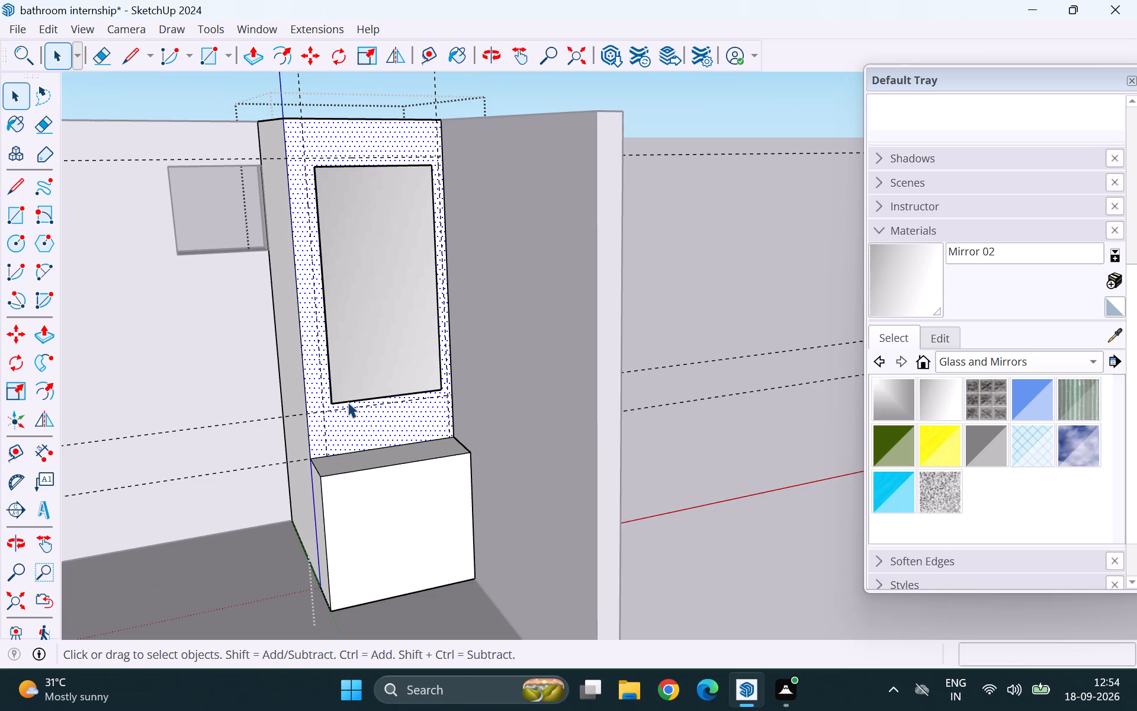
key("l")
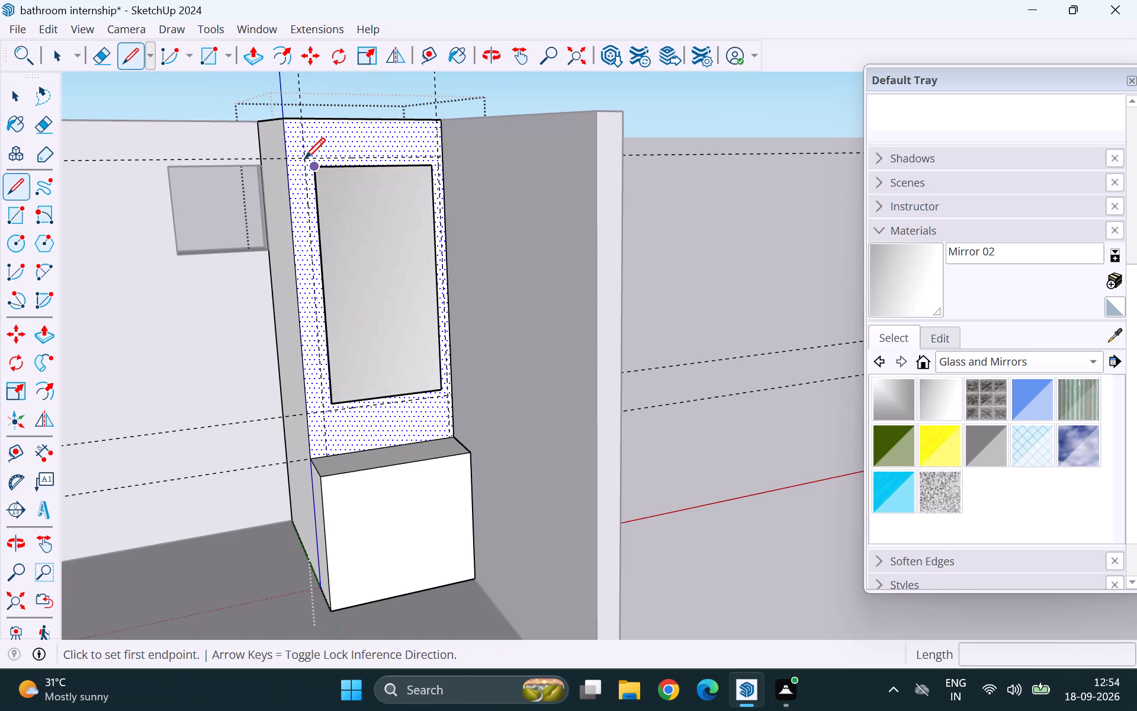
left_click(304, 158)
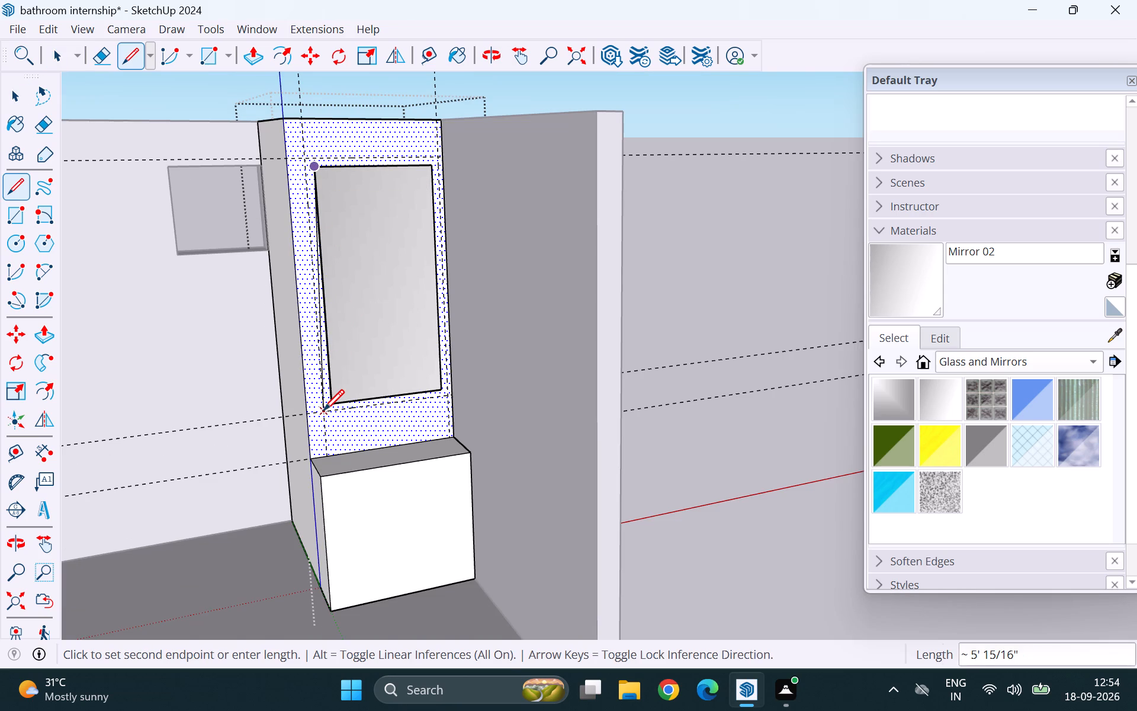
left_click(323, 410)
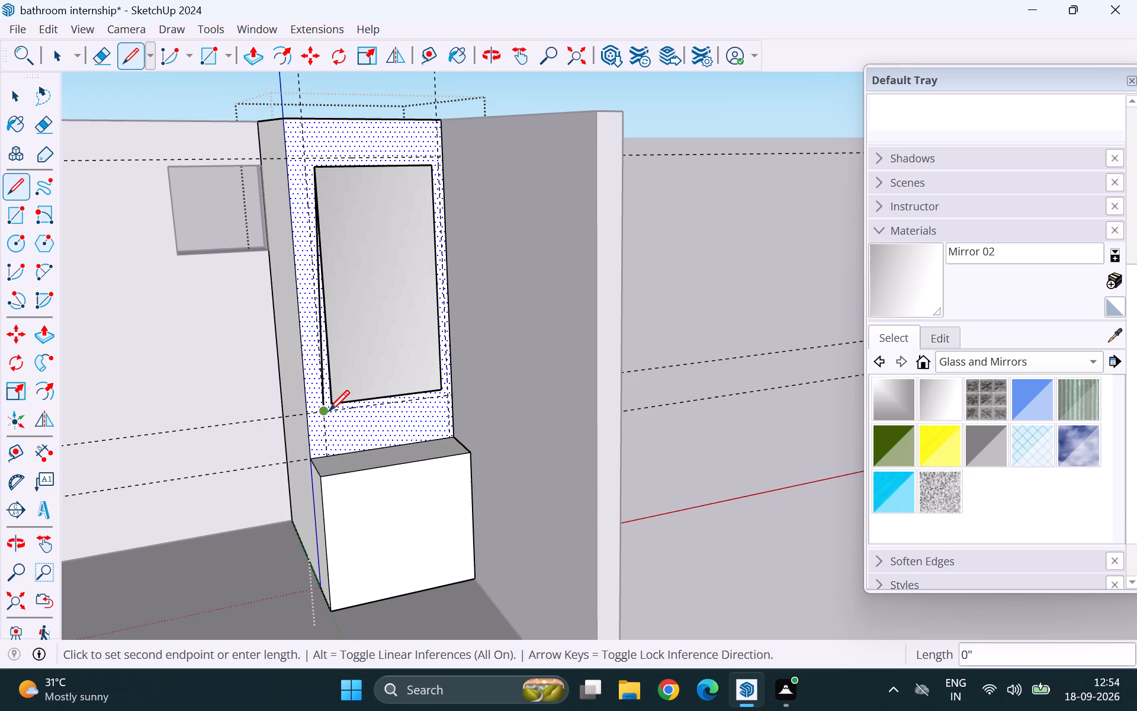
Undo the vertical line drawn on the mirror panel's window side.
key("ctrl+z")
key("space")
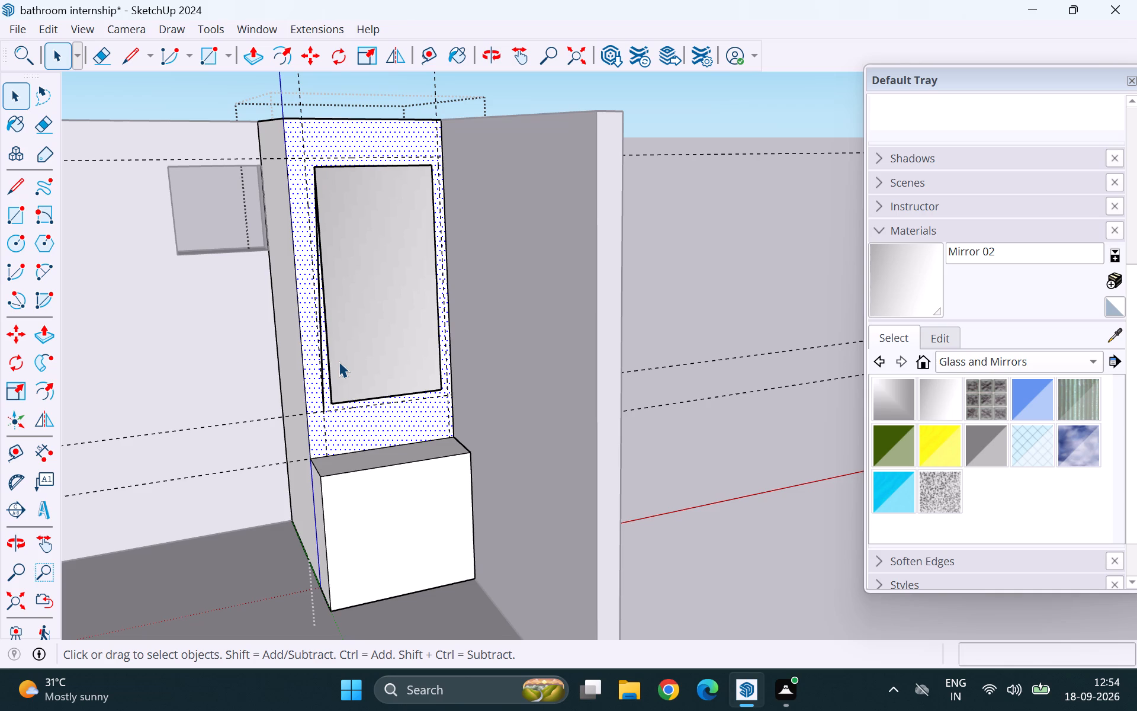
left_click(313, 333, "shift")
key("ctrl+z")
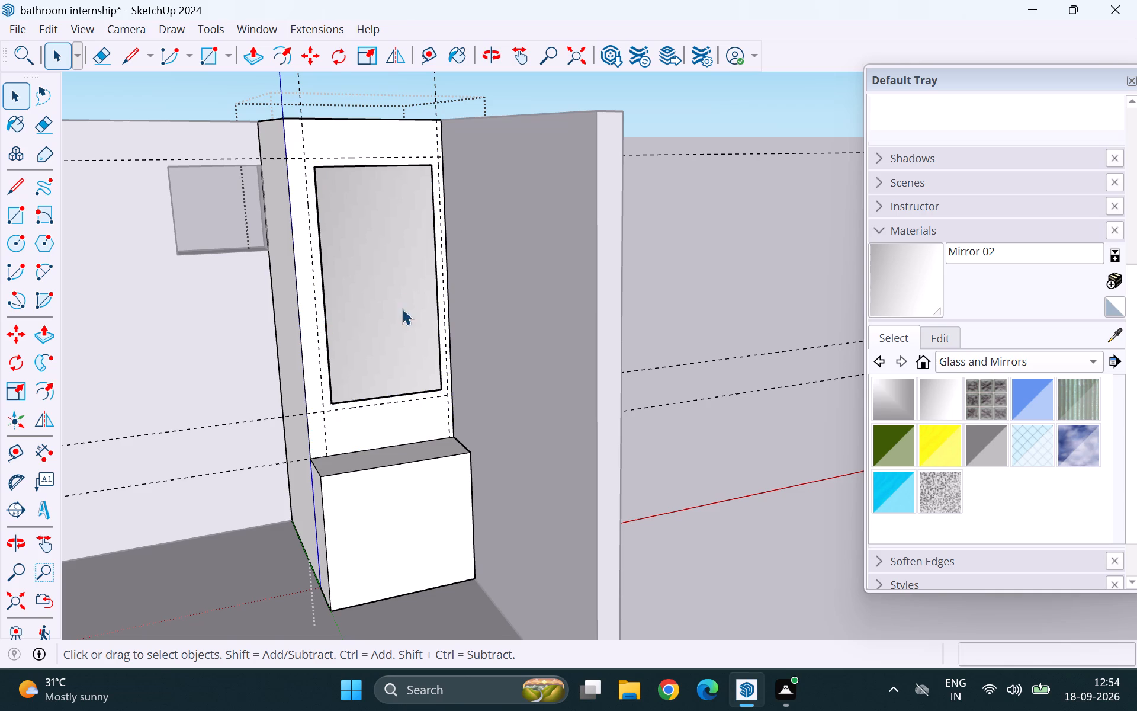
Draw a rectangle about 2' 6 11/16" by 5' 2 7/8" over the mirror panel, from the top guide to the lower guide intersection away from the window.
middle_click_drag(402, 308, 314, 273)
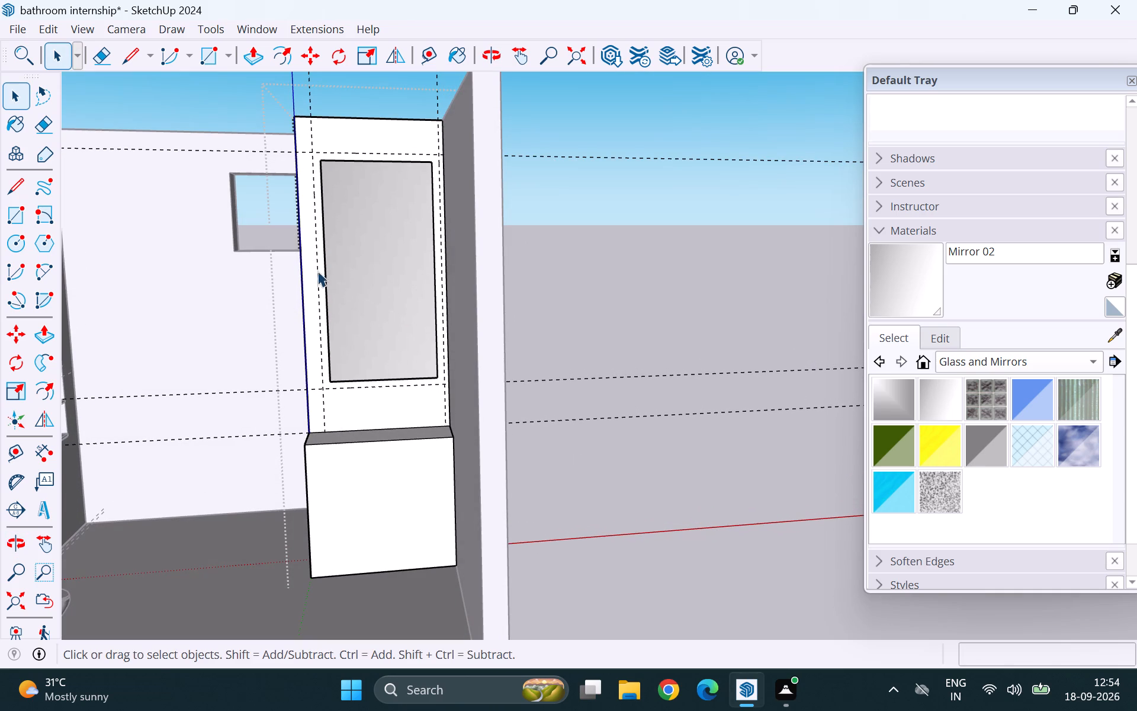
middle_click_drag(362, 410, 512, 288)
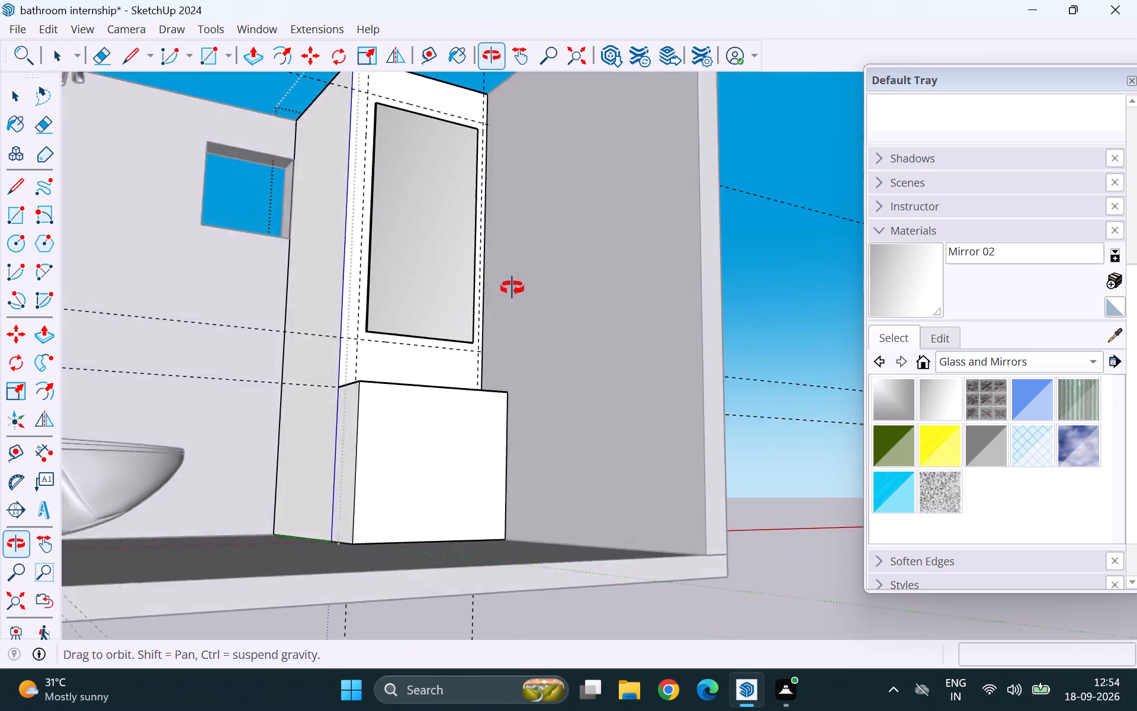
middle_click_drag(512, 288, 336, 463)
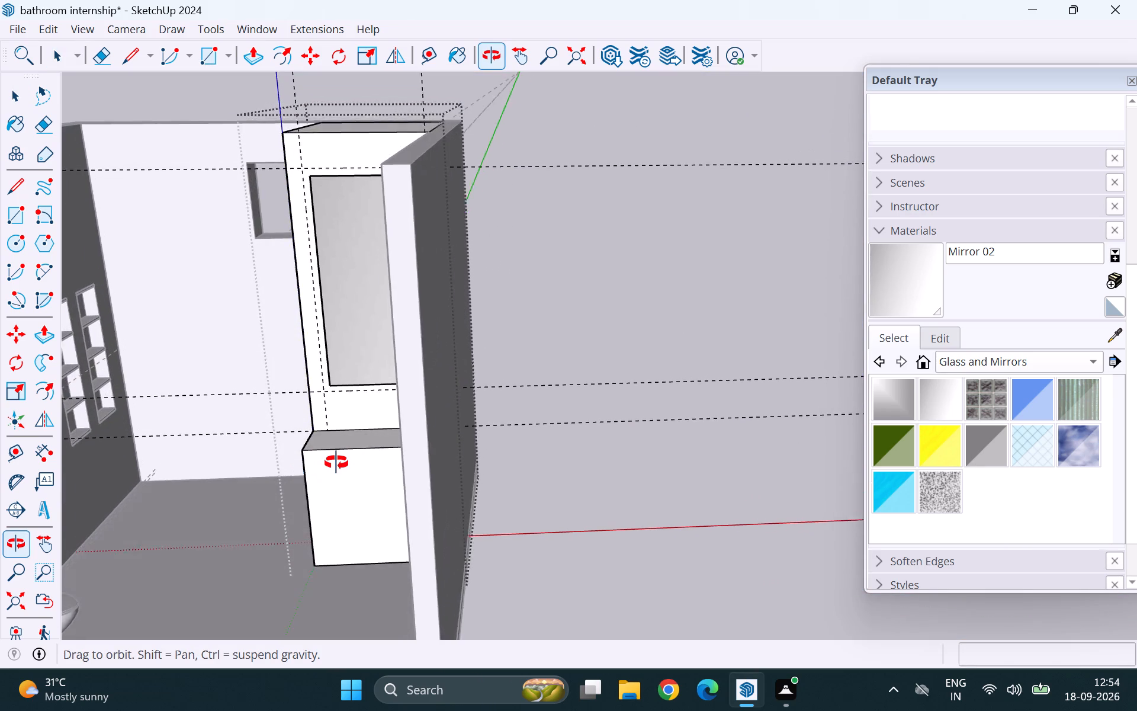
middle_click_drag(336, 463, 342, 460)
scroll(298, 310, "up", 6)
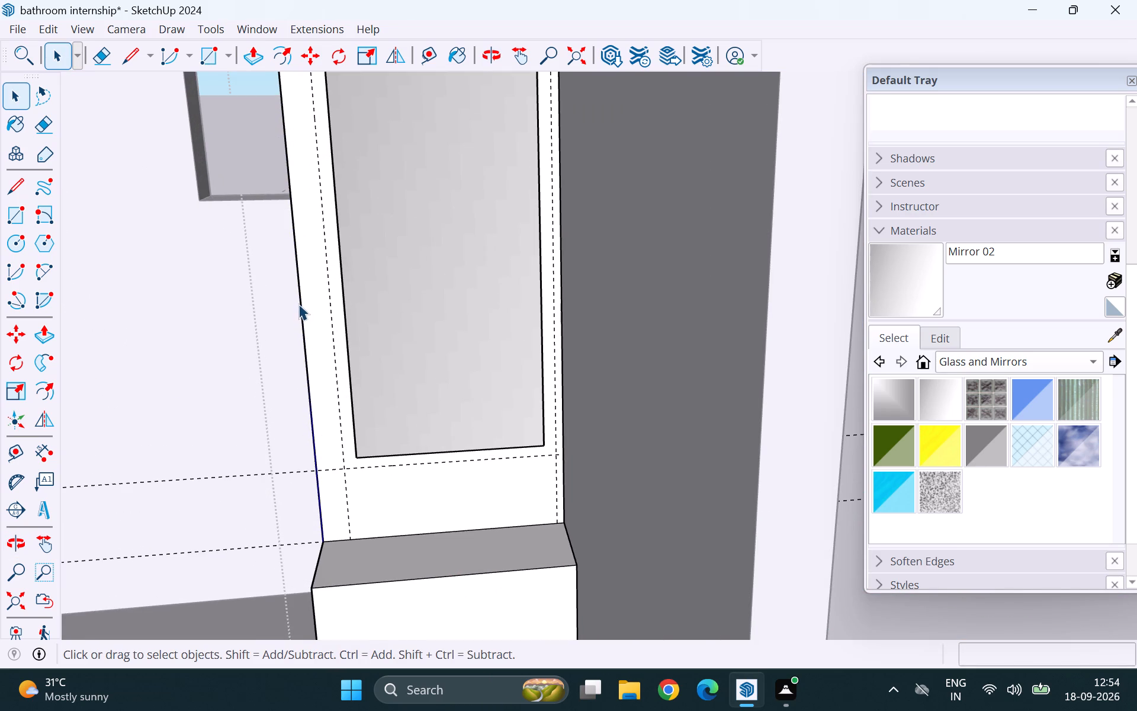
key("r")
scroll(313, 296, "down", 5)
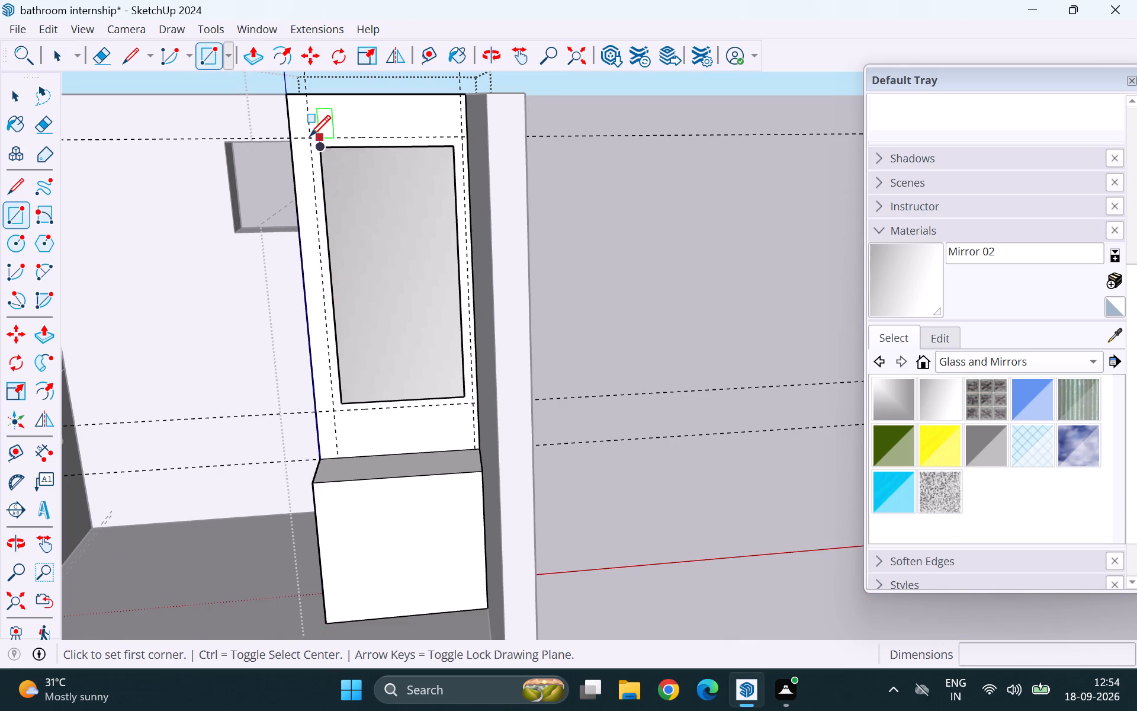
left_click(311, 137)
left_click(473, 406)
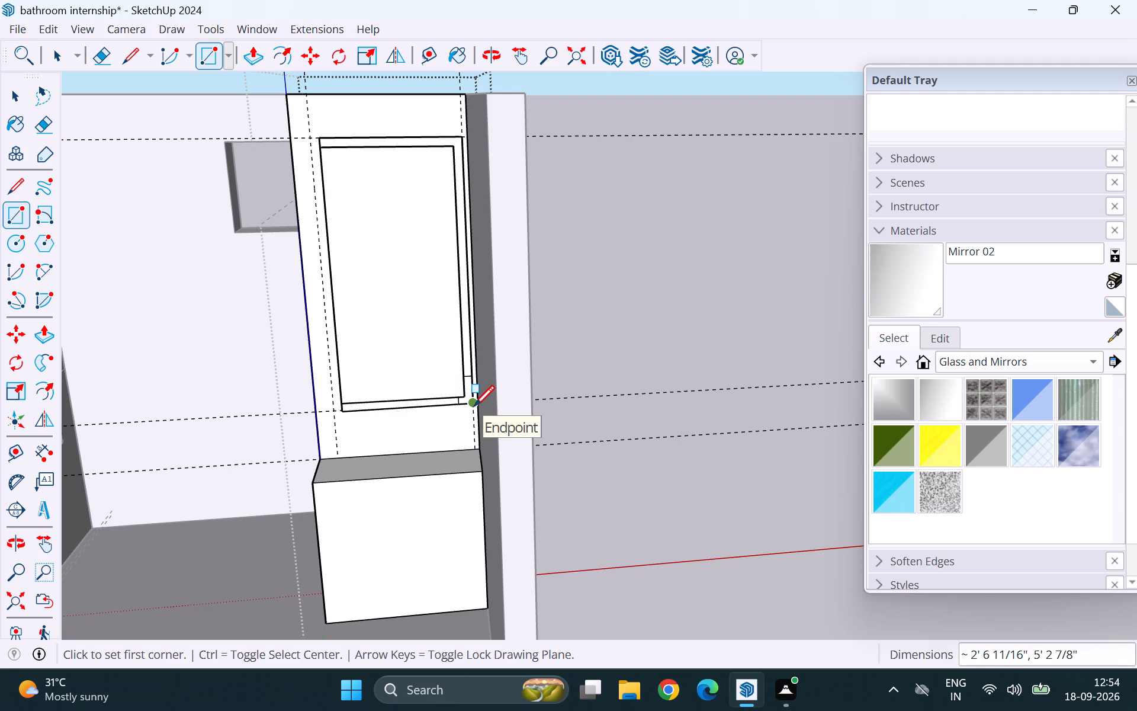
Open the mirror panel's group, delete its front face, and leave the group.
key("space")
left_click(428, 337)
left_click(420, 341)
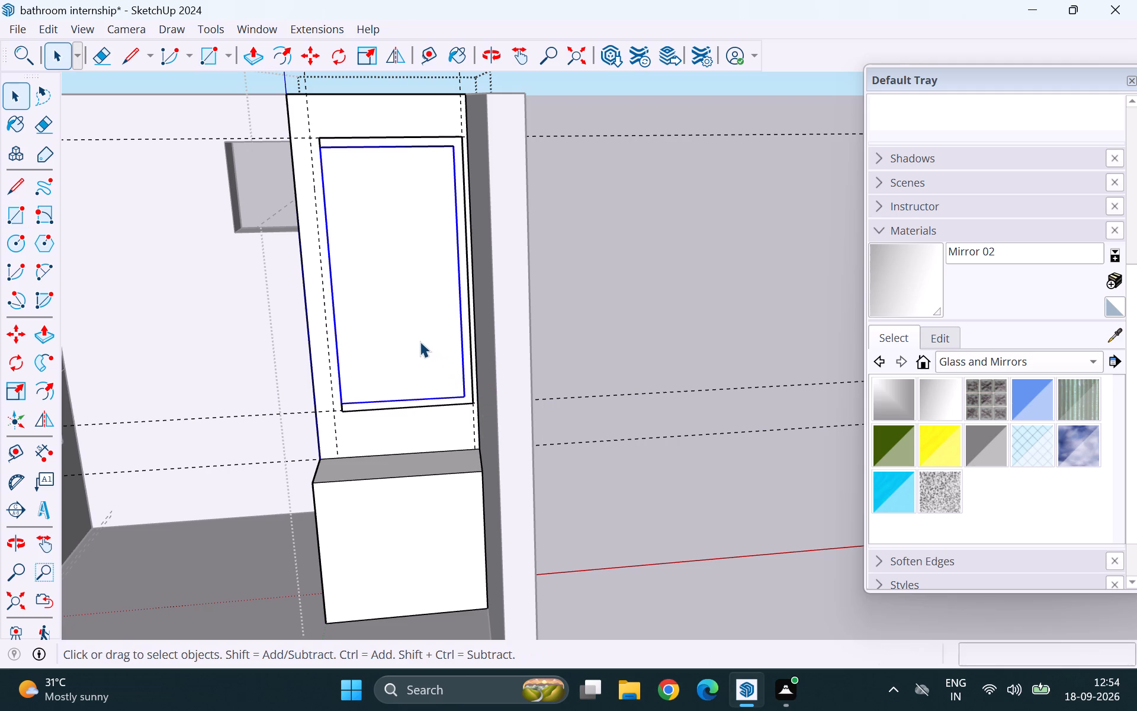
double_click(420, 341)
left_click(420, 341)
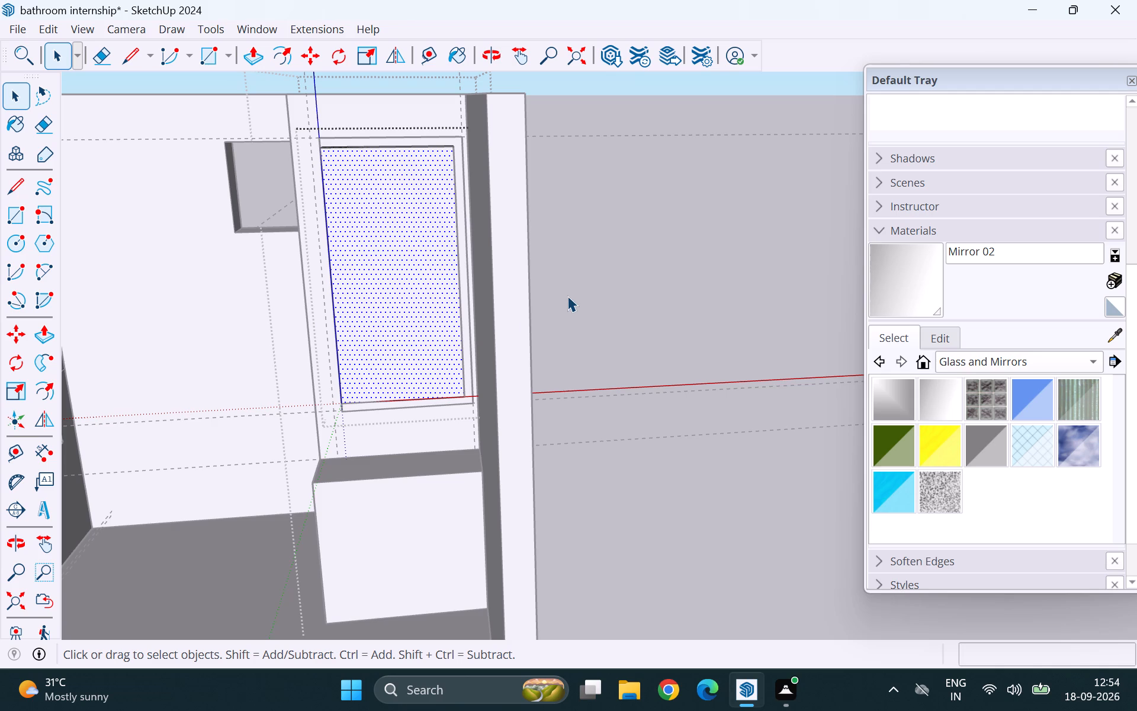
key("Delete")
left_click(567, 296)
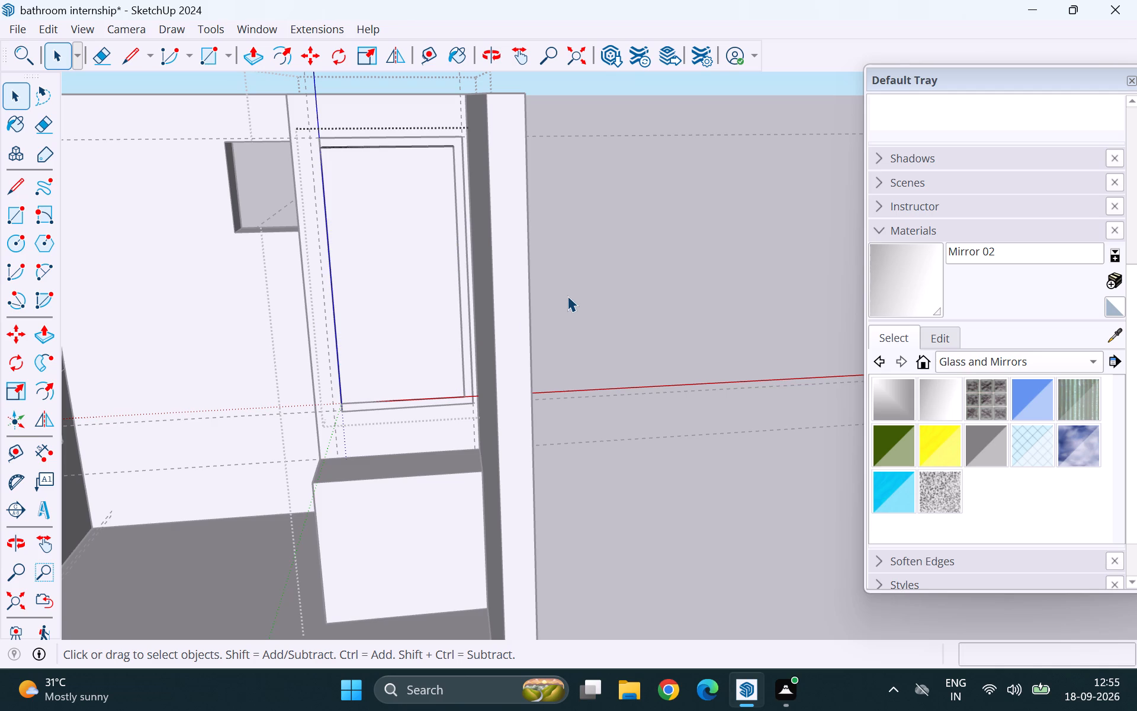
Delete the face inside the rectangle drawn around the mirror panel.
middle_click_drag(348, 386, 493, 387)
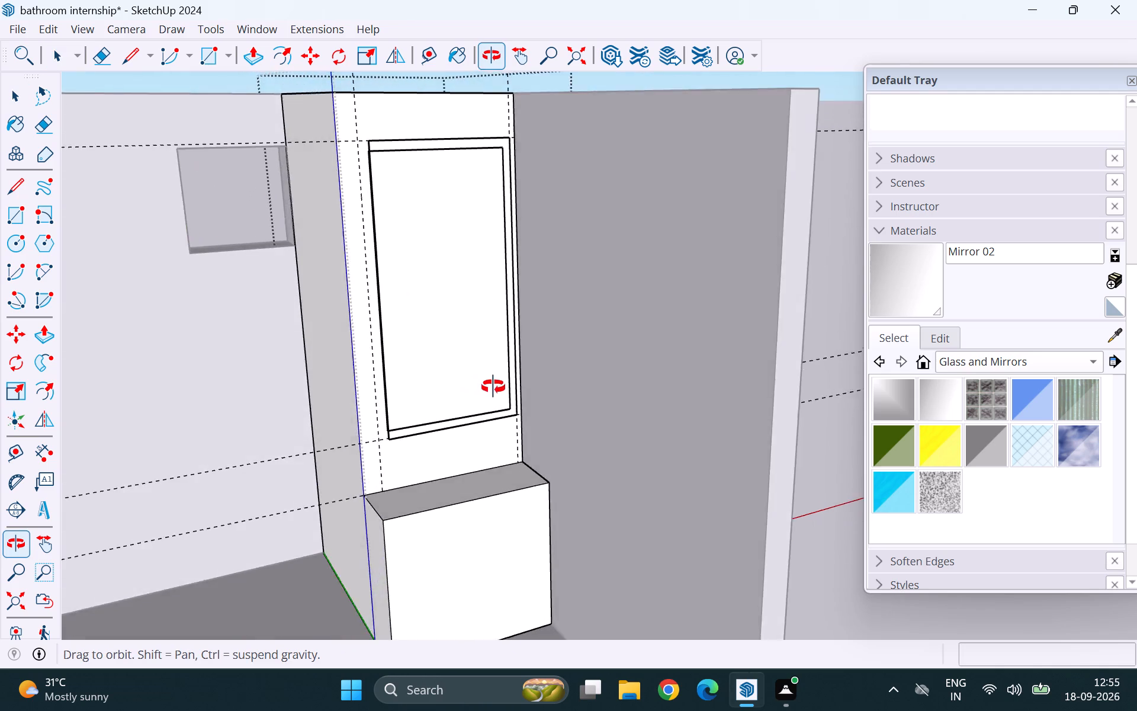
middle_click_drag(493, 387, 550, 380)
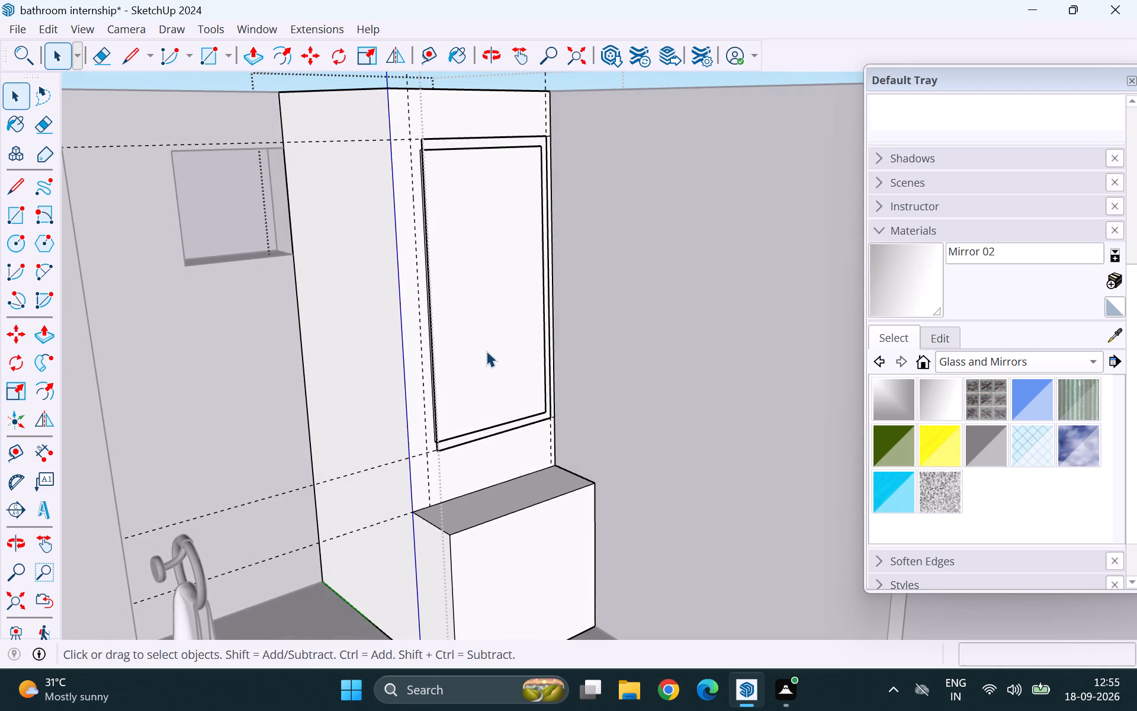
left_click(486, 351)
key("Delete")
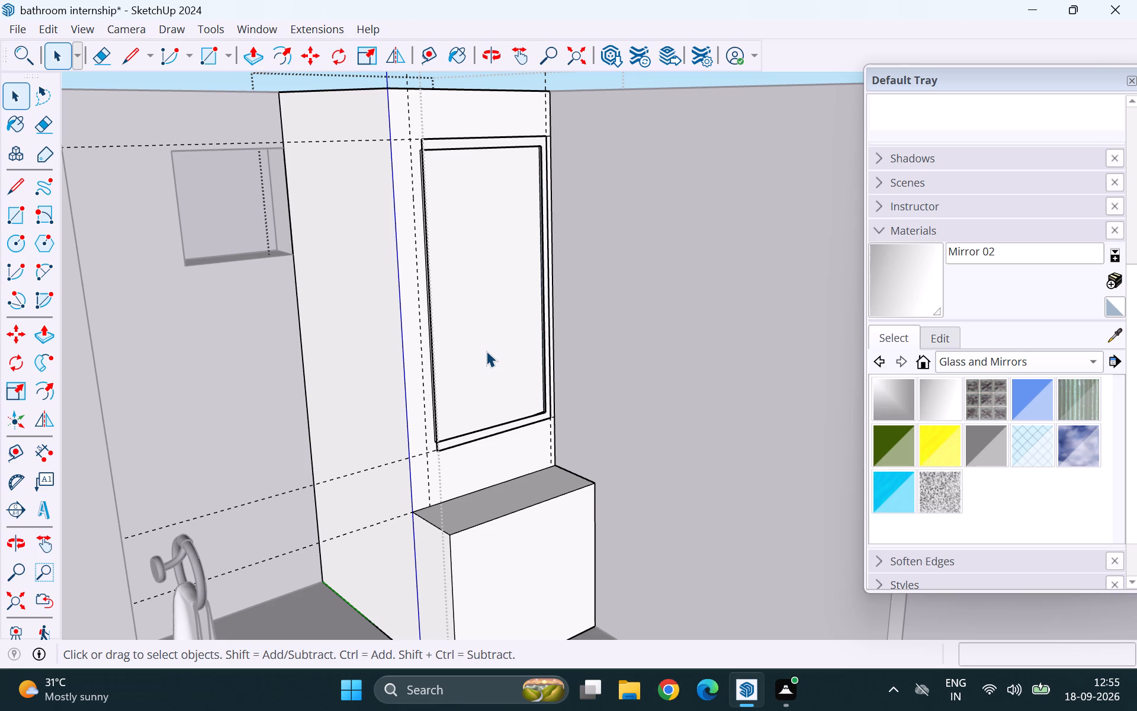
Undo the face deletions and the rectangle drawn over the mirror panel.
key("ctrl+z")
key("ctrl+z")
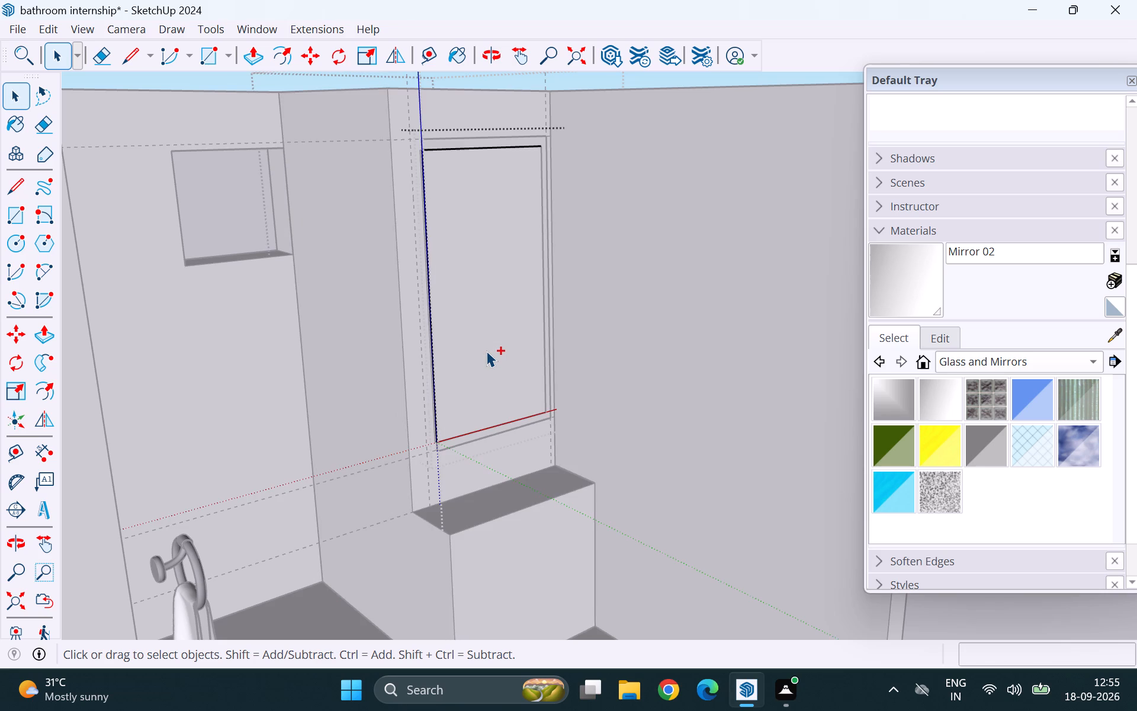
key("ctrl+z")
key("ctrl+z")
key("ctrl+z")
Undo the guide lines placed around the mirror panel on the tall corner block.
scroll(367, 293, "down", 5)
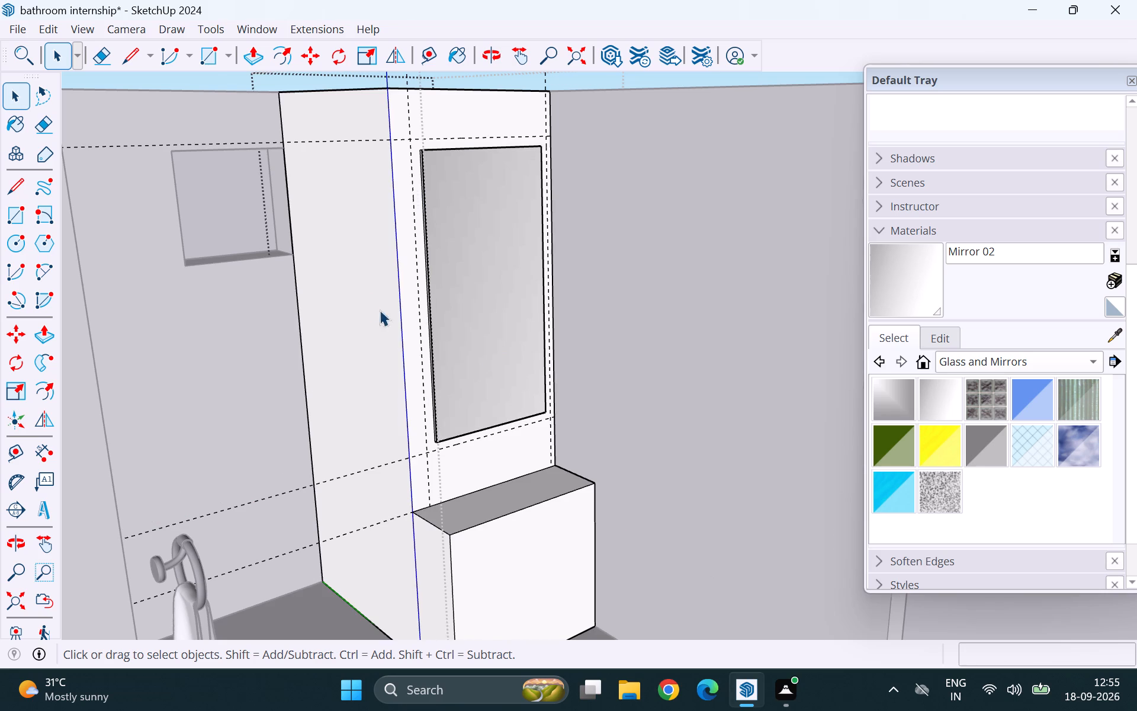
middle_click_drag(476, 329, 400, 342)
key("ctrl+z")
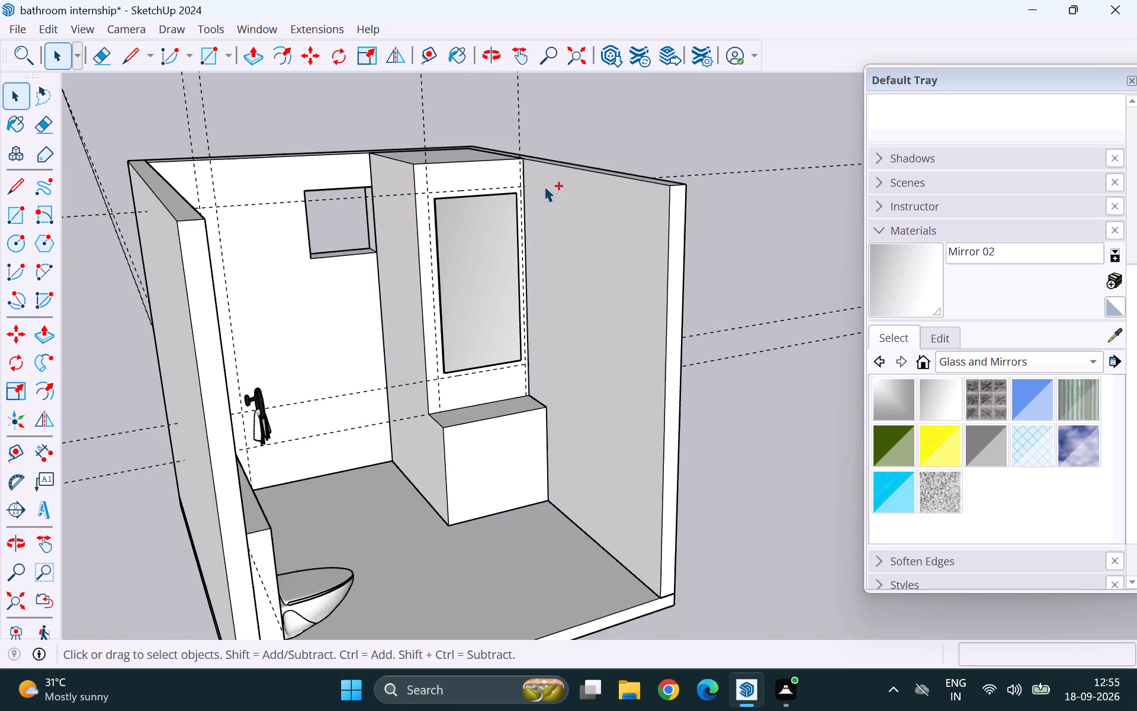
key("ctrl+z")
key("ctrl+z")
key("ctrl+z")
key("ctrl+z")
key("ctrl+z")
key("ctrl+z")
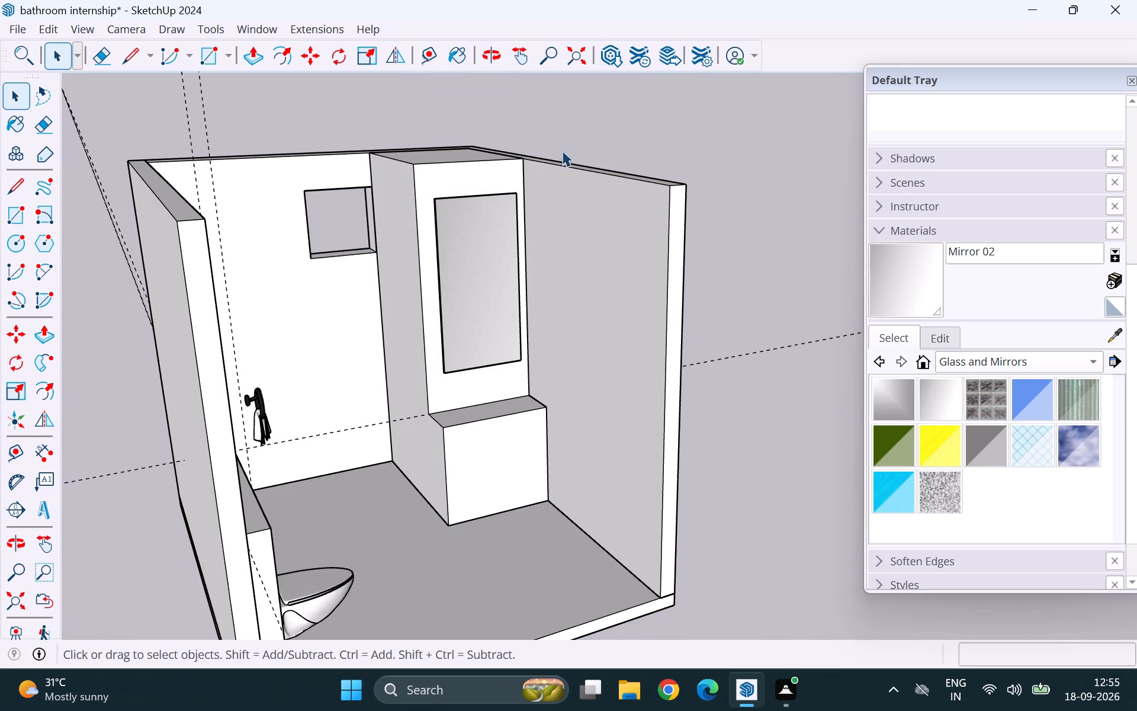
Open the tall corner block's group for editing and select the front face of the low box beneath the mirror panel.
scroll(377, 232, "down", 5)
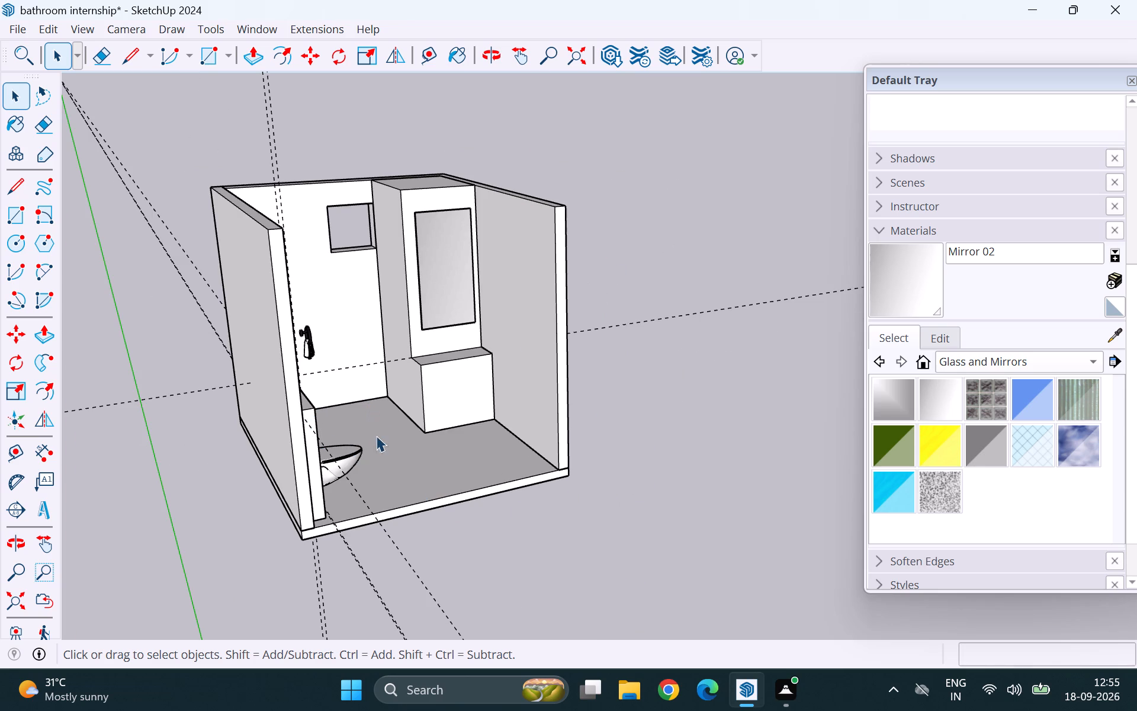
middle_click_drag(499, 440, 403, 386)
middle_click(441, 358)
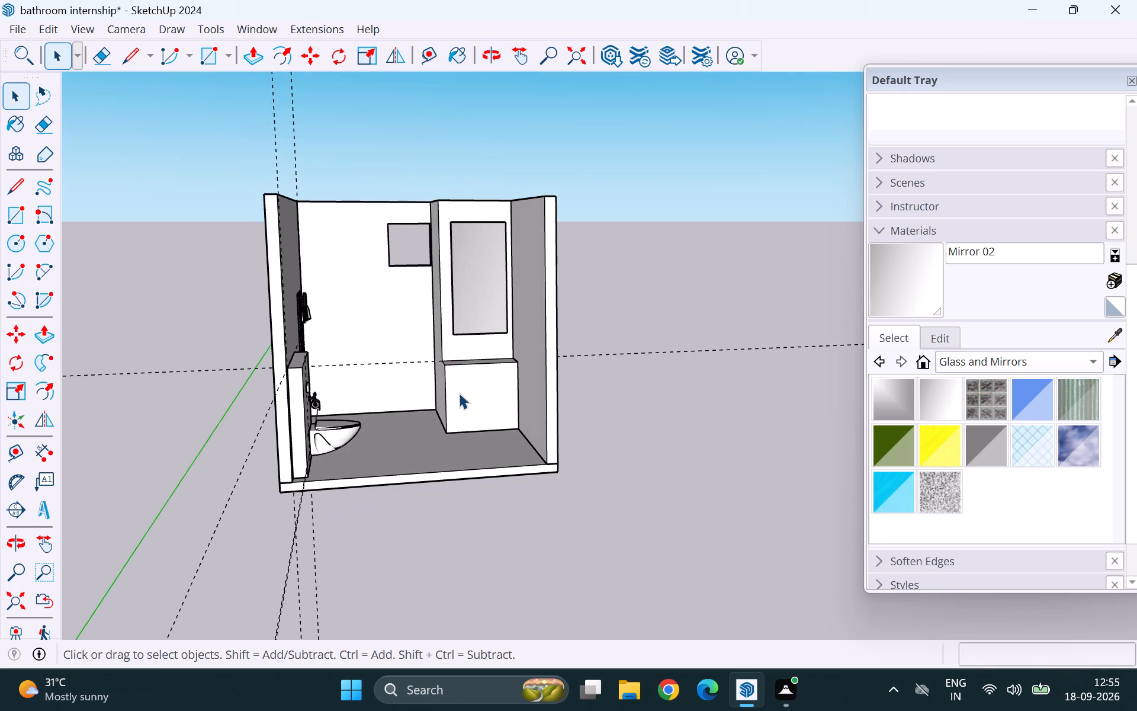
scroll(460, 393, "up", 5)
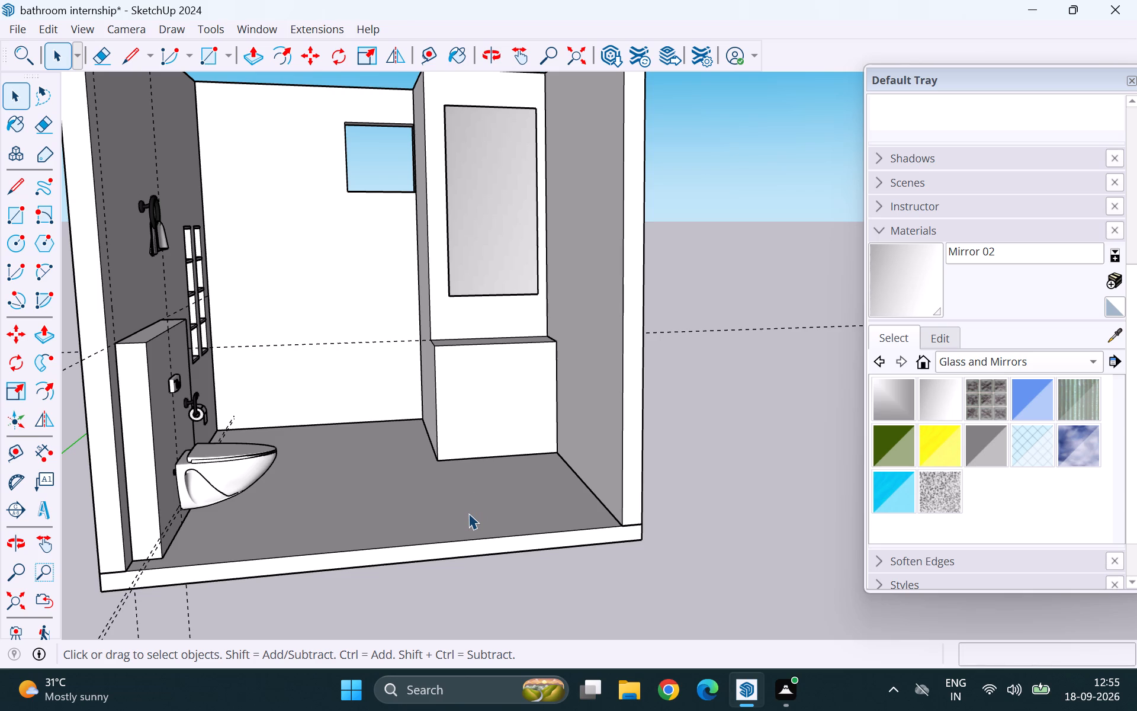
middle_click_drag(499, 373, 496, 419)
middle_click(496, 419)
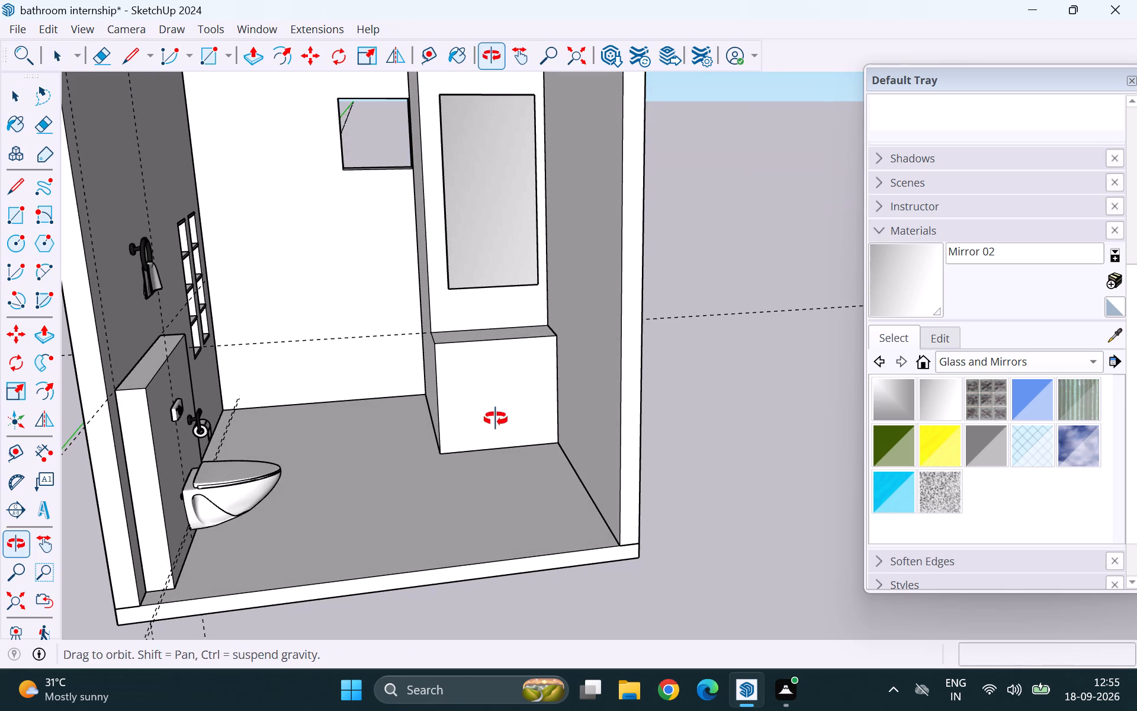
double_click(485, 404)
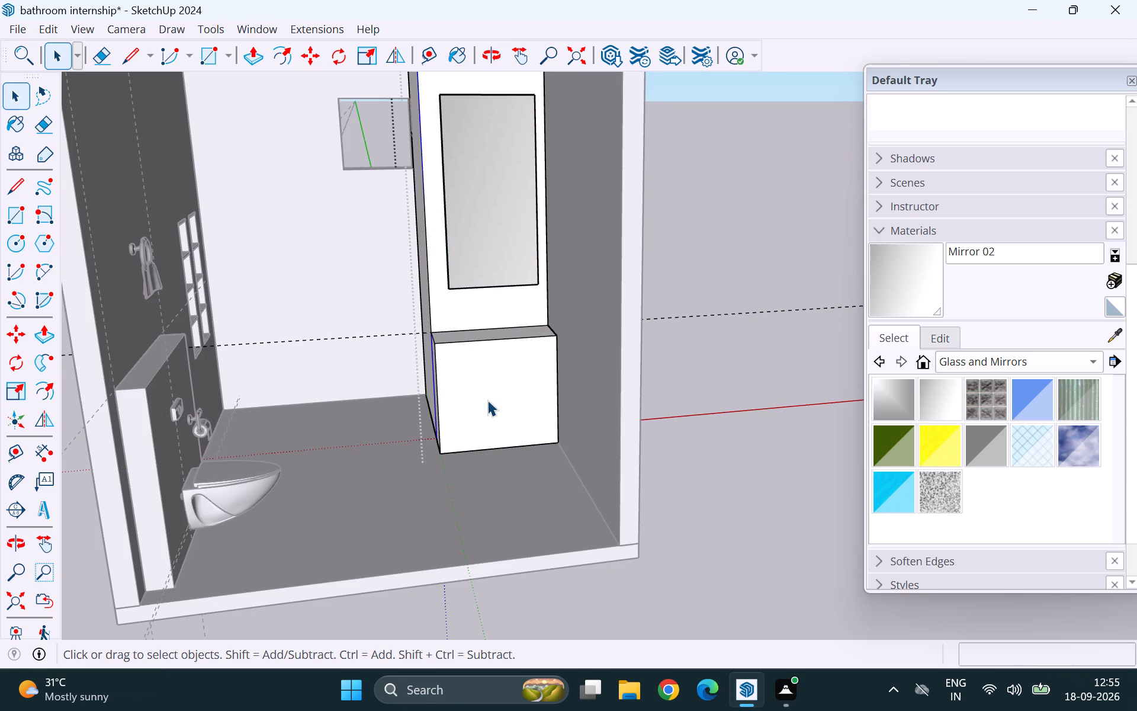
left_click(487, 400)
middle_click(503, 419)
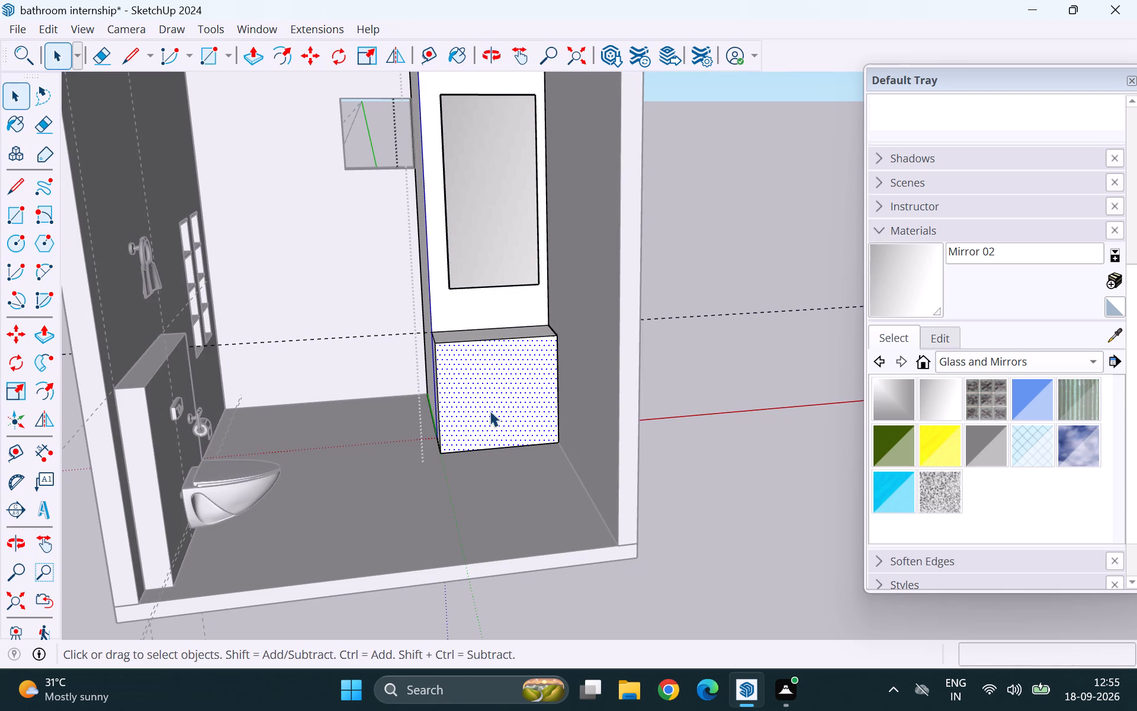
middle_click_drag(503, 418, 478, 372)
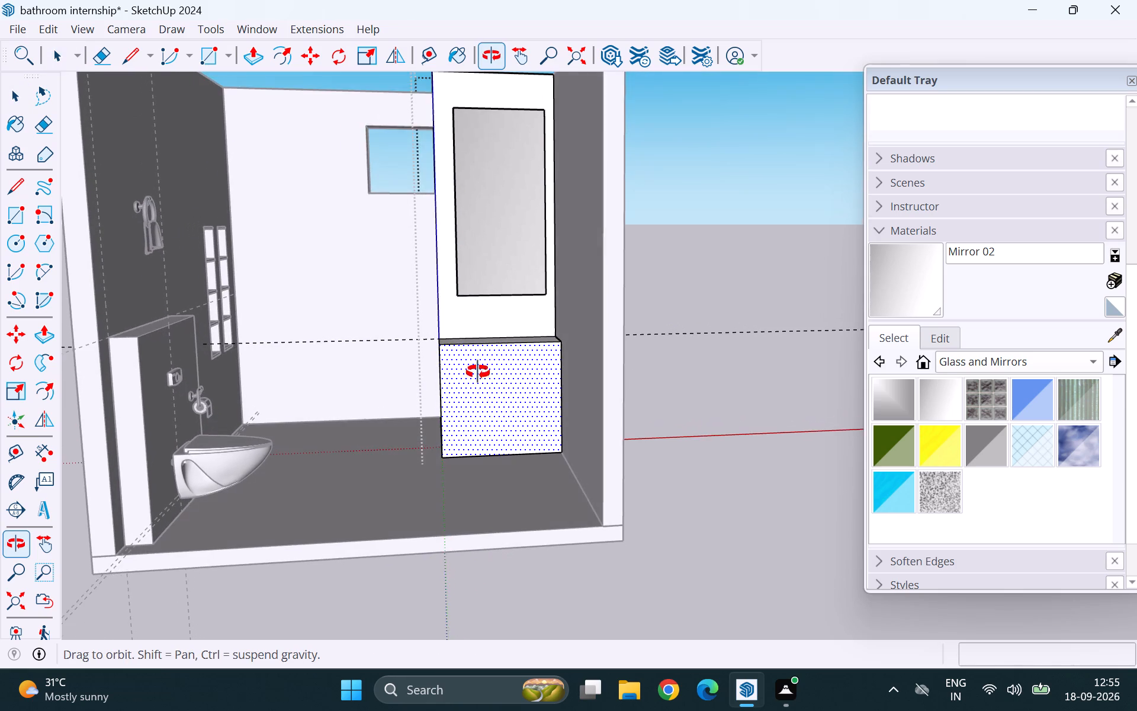
middle_click_drag(478, 372, 480, 385)
left_click(484, 384)
left_click(484, 384, "shift")
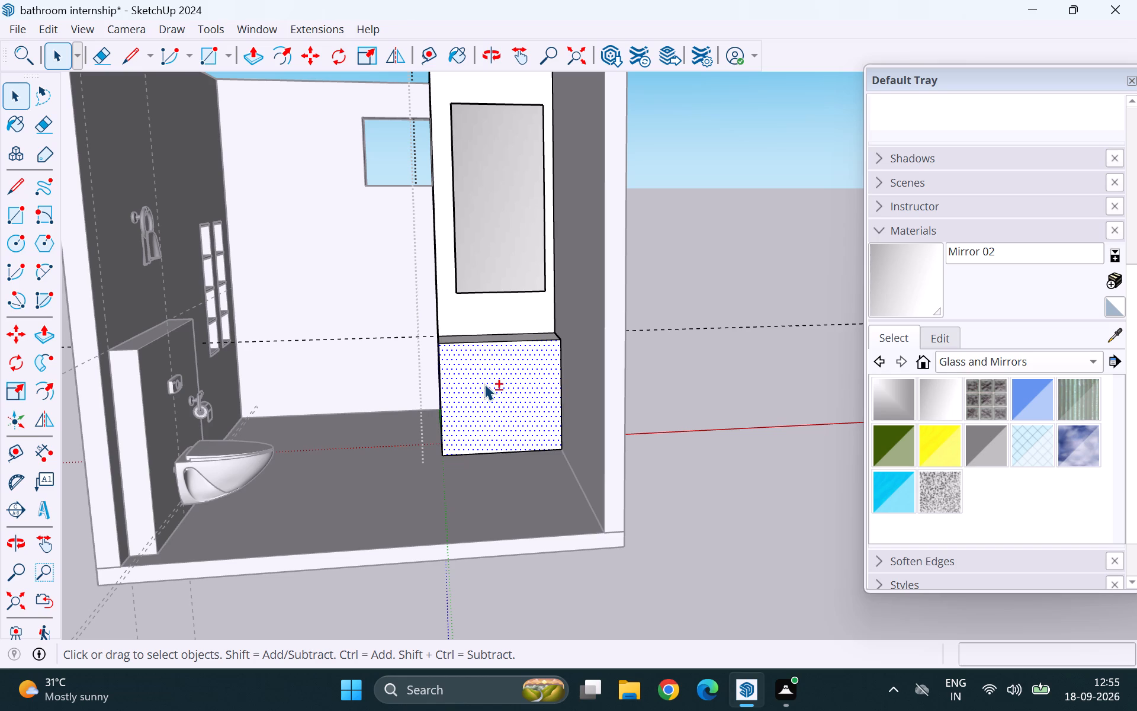
Measure the height of the low box's front face from its bottom edge to its top edge.
scroll(506, 453, "up", 4)
key("t")
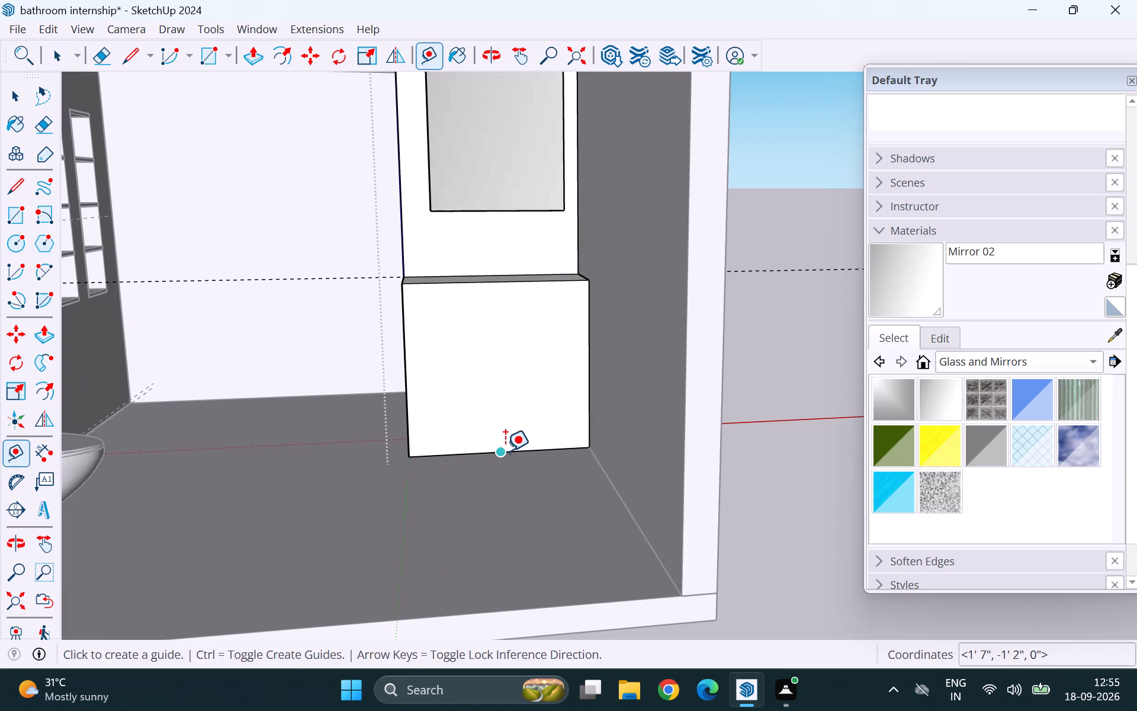
left_click(505, 451)
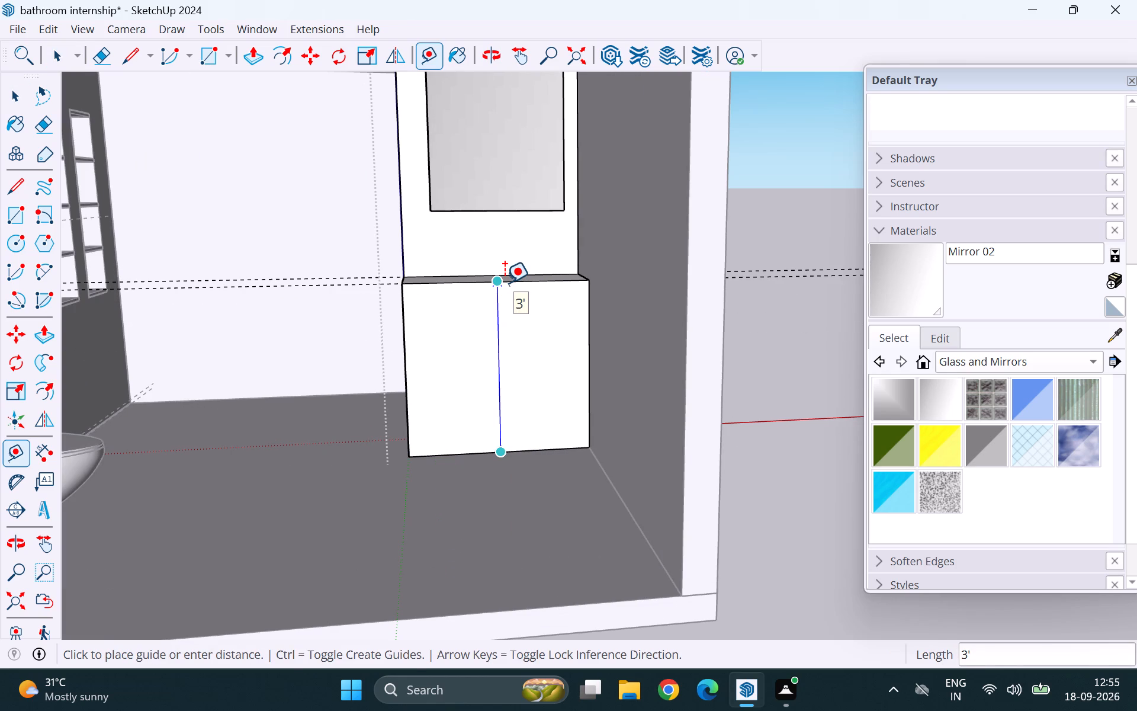
key("Escape")
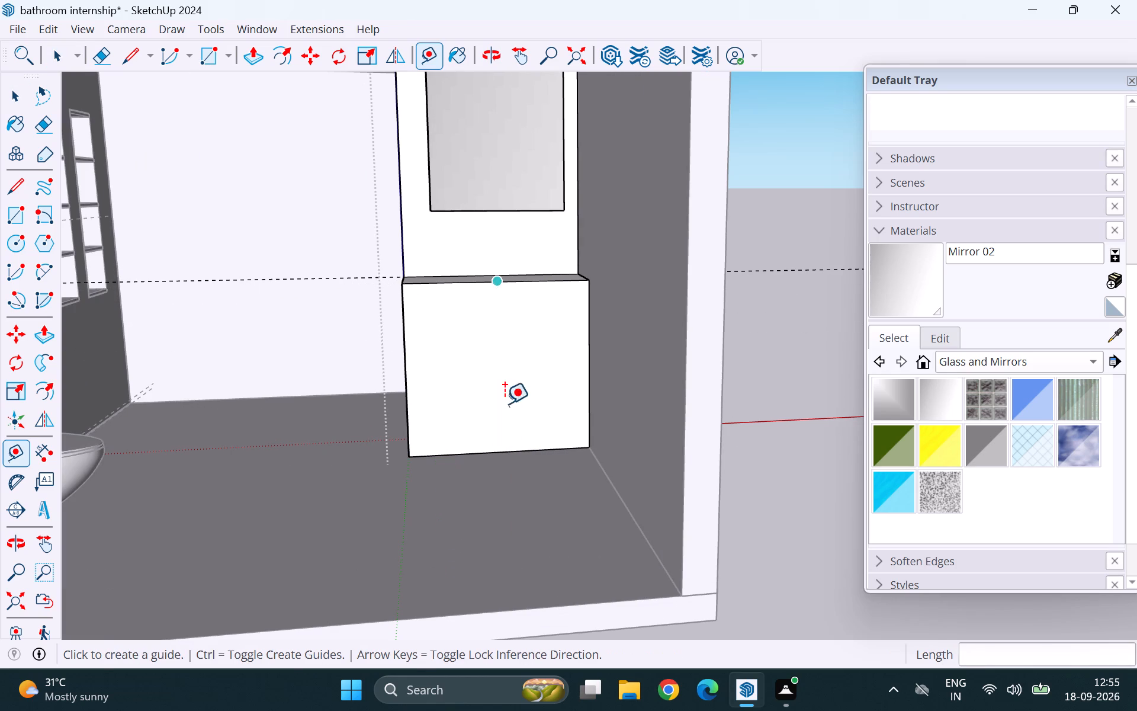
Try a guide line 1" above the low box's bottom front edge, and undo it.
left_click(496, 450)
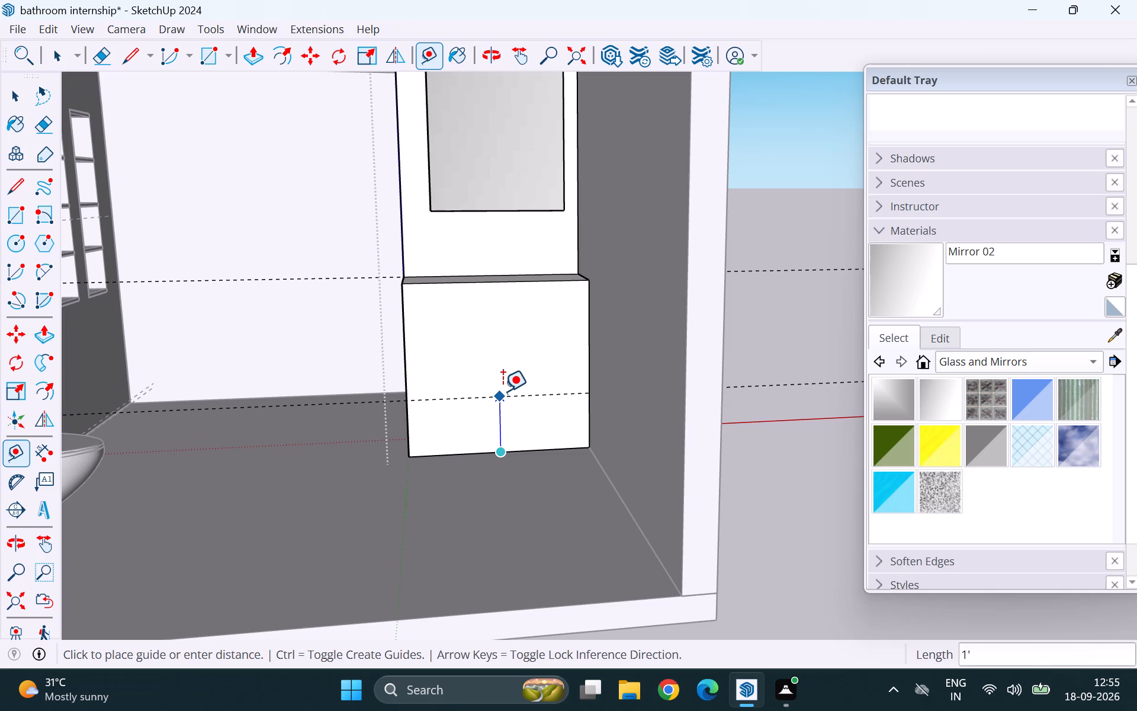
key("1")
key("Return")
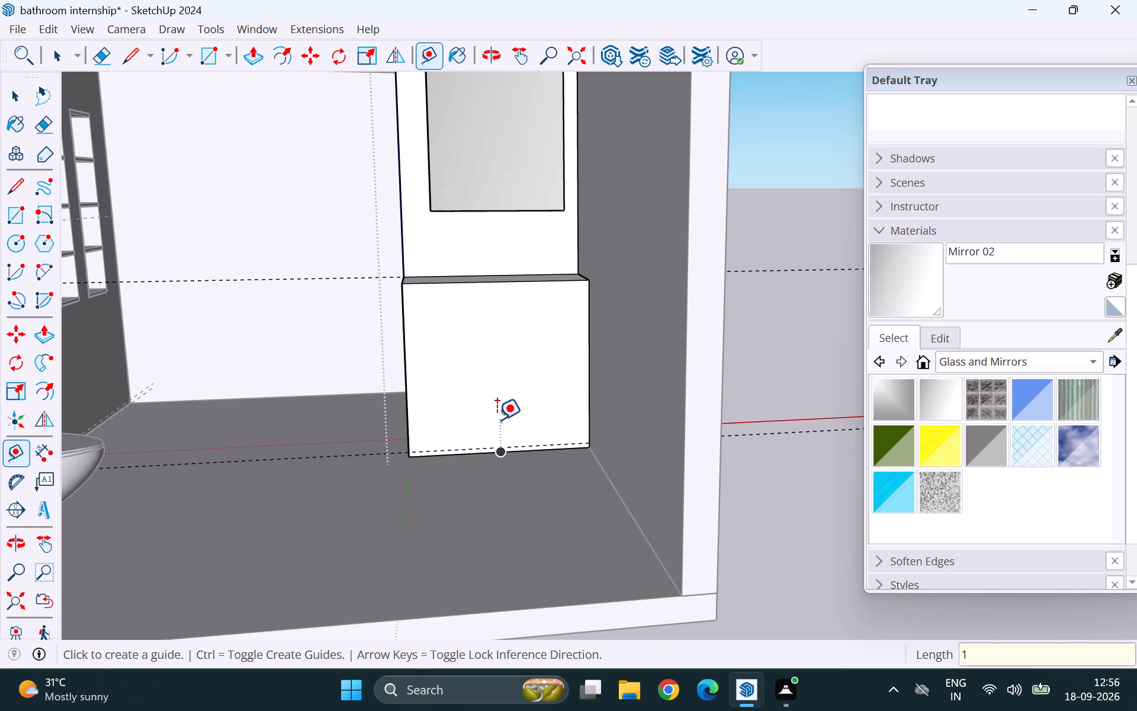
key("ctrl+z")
Place a horizontal guide line 1' above the low box's bottom front edge.
left_click(495, 454)
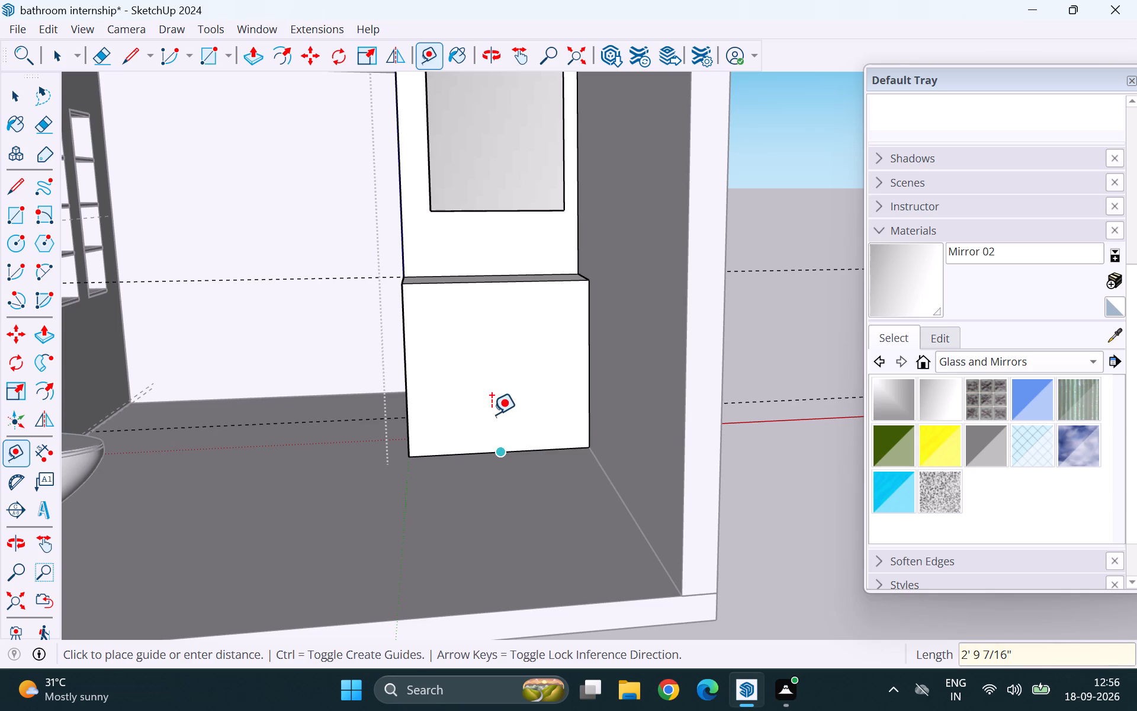
type("12")
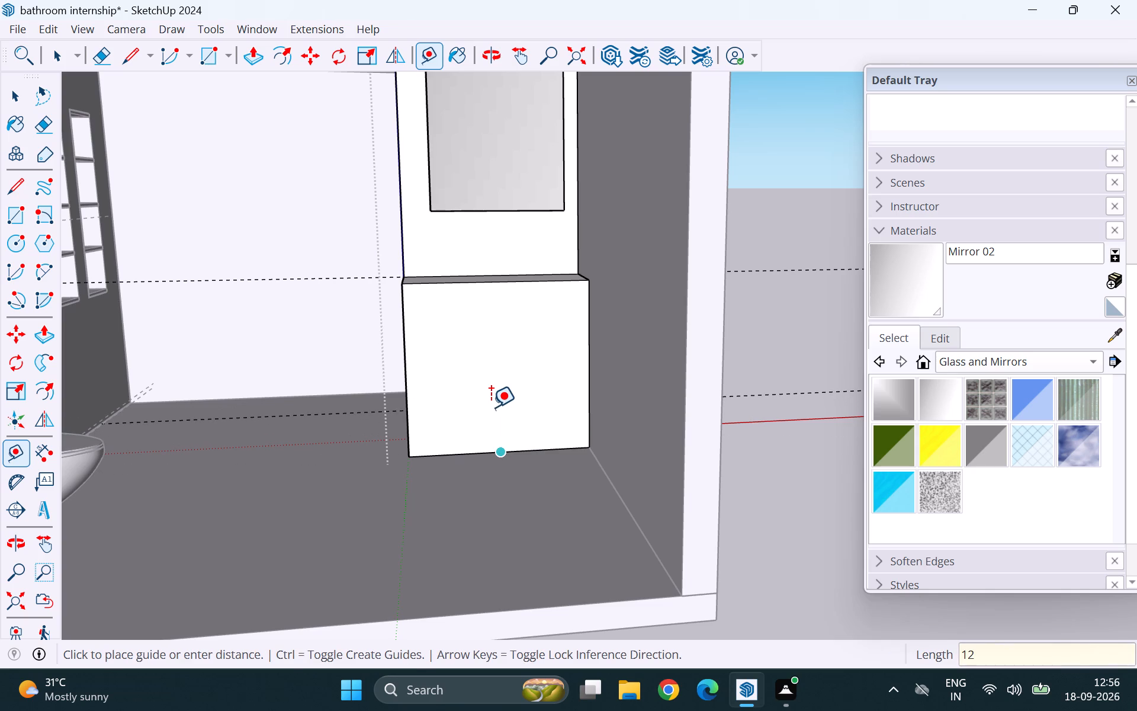
key("Up")
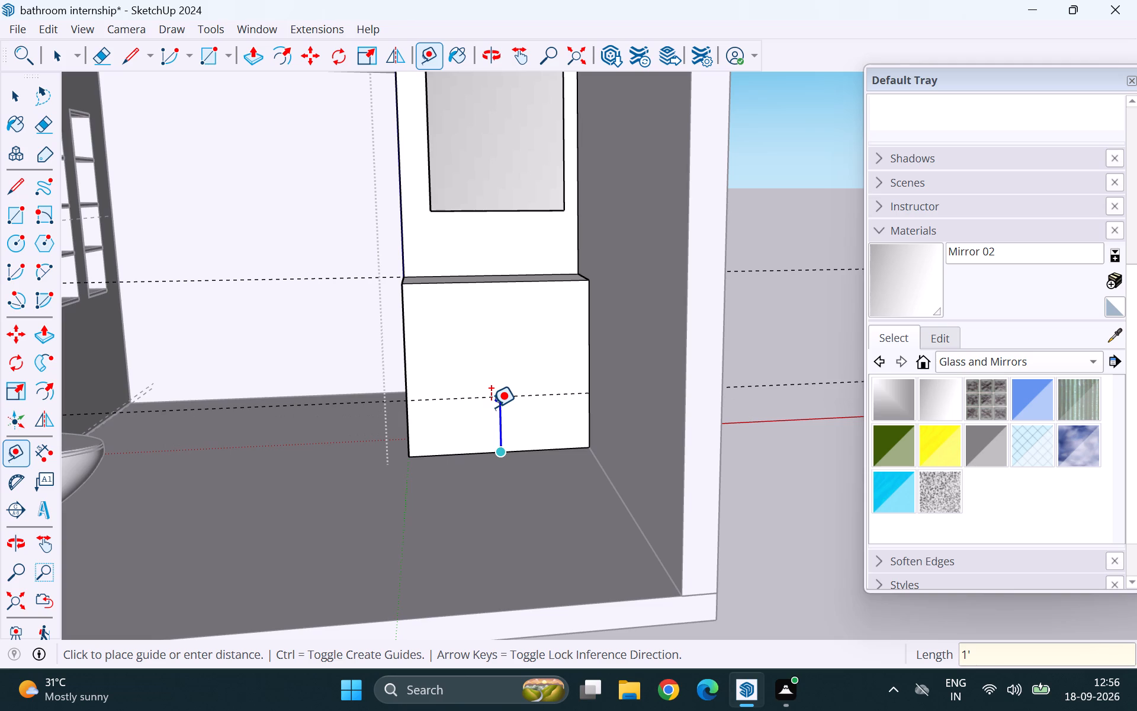
key("Return")
key("Return")
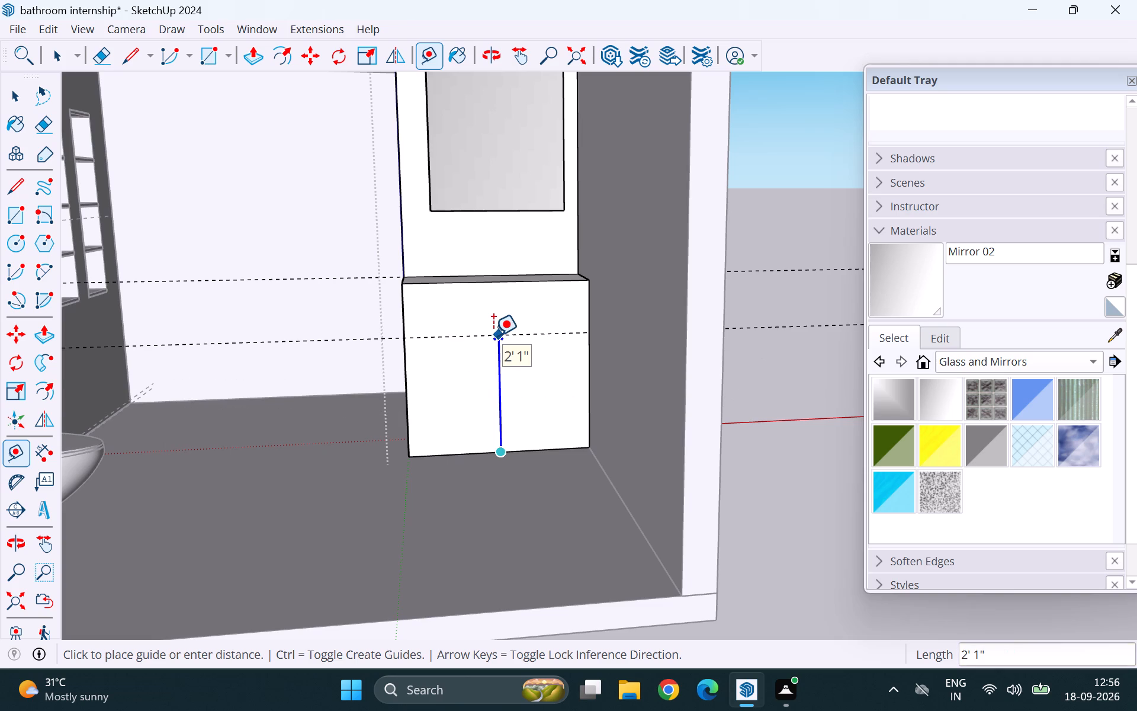
type("1'")
key("Return")
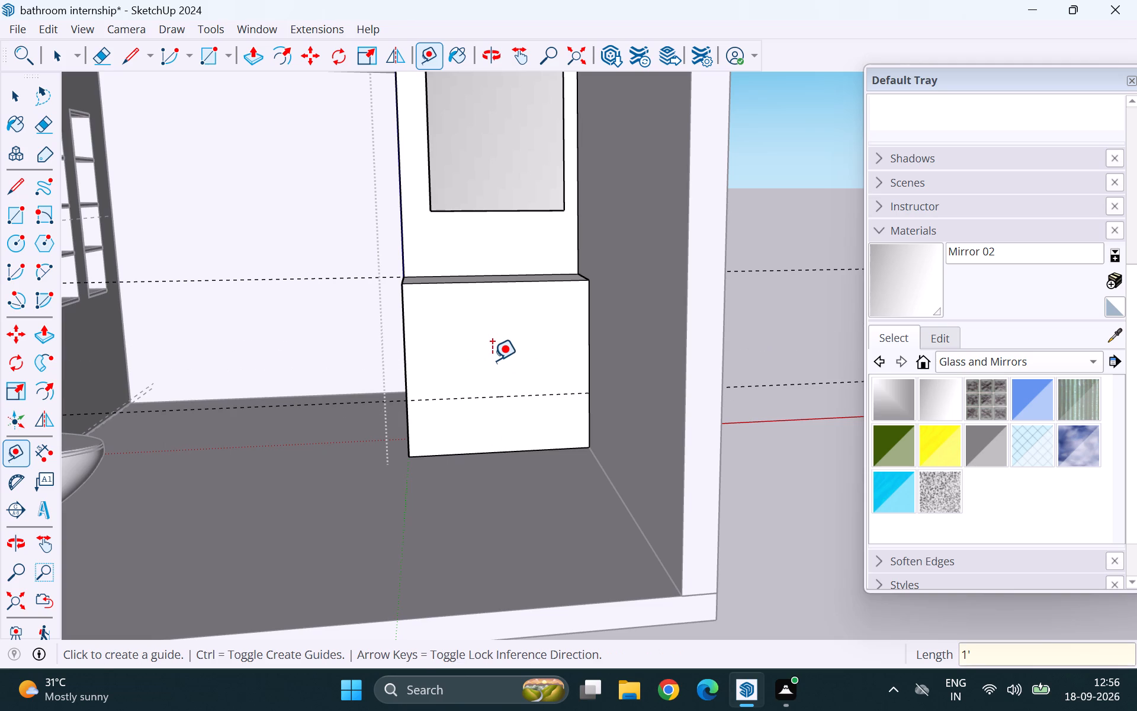
key("space")
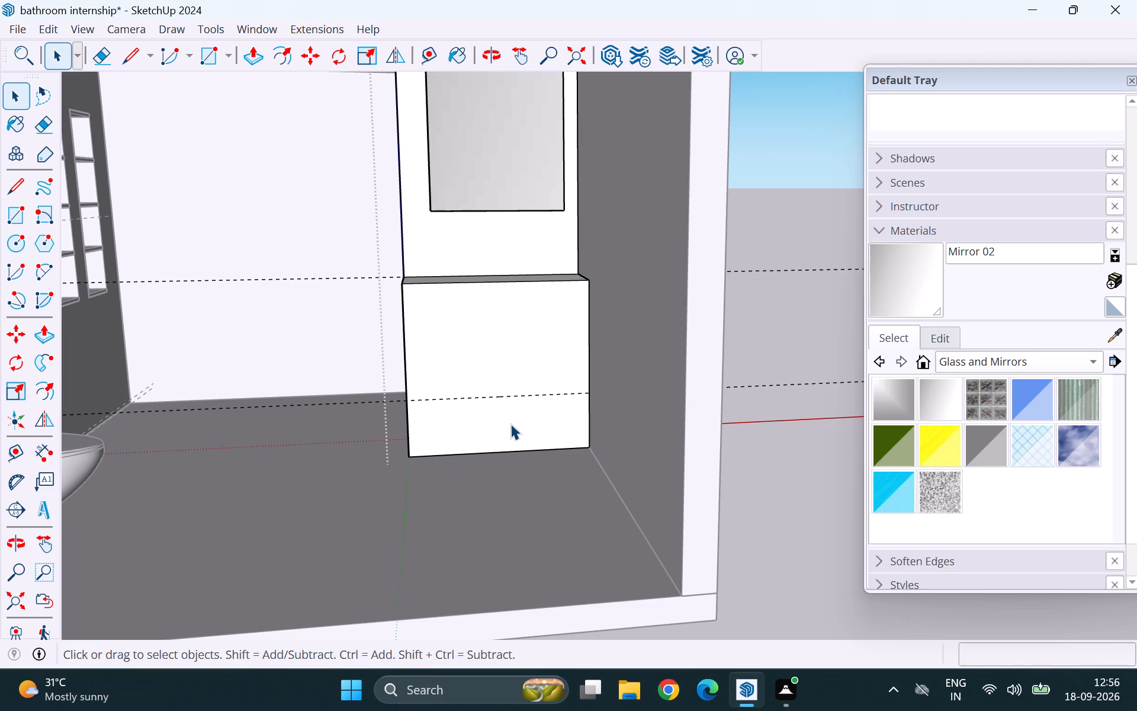
Leave the corner block's group and hide the bathroom's floor slab.
scroll(447, 454, "down", 1)
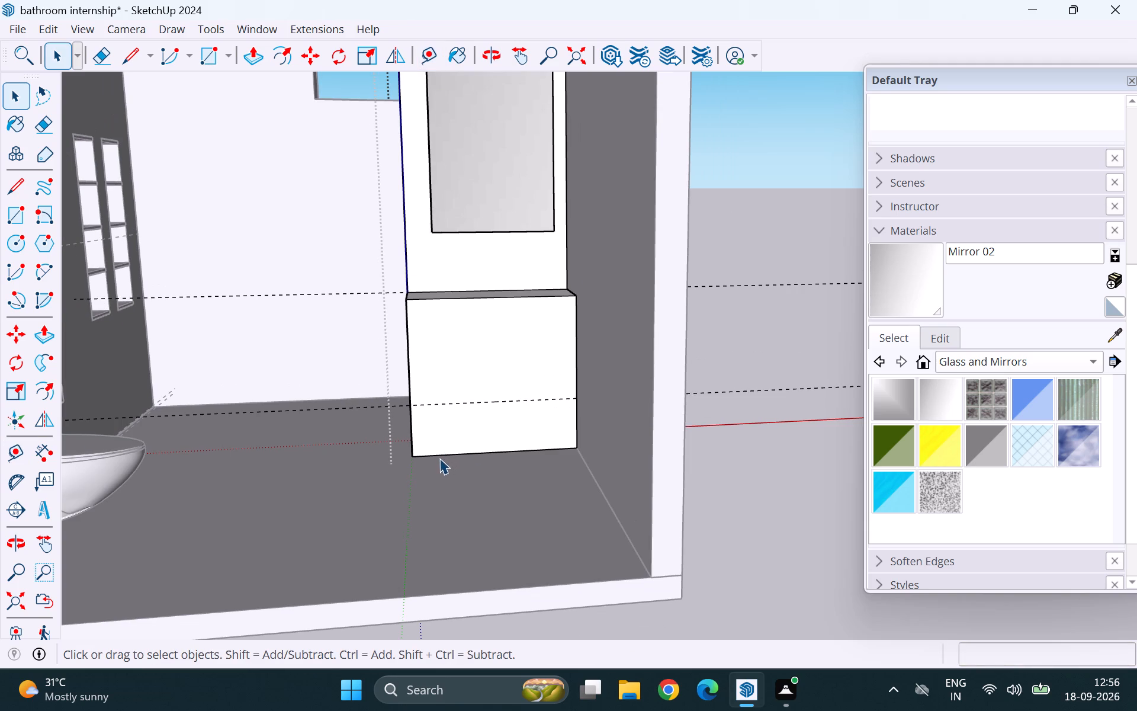
scroll(451, 453, "down", 2)
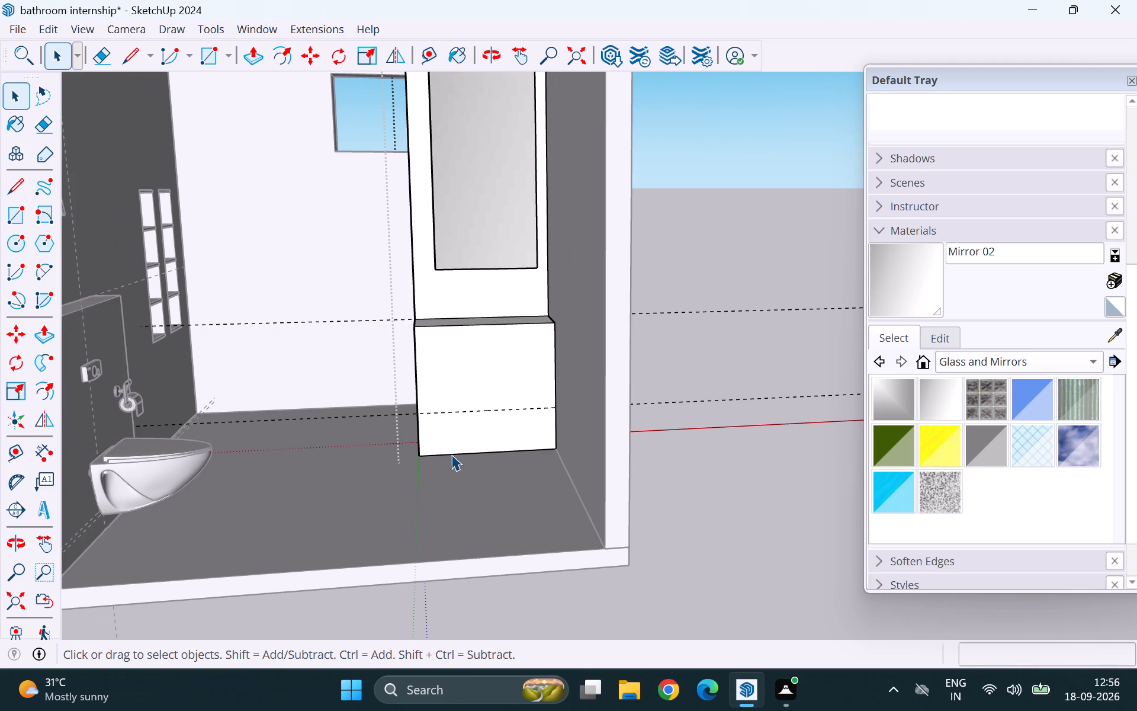
scroll(449, 456, "down", 4)
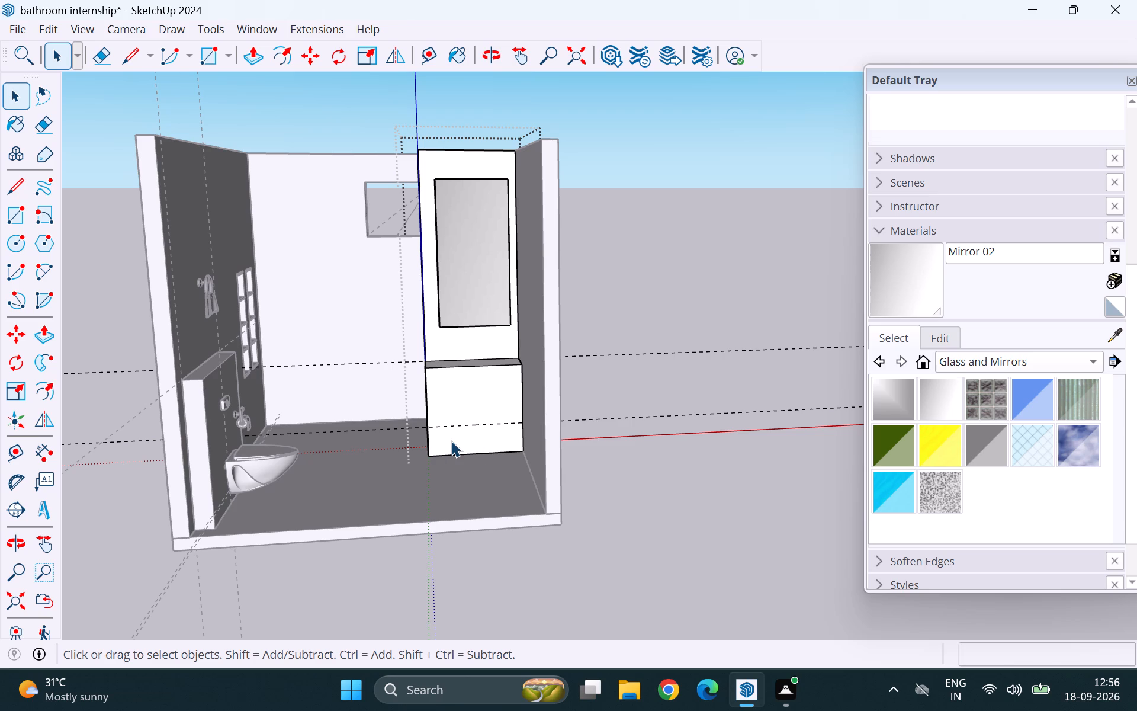
middle_click_drag(444, 448, 509, 439)
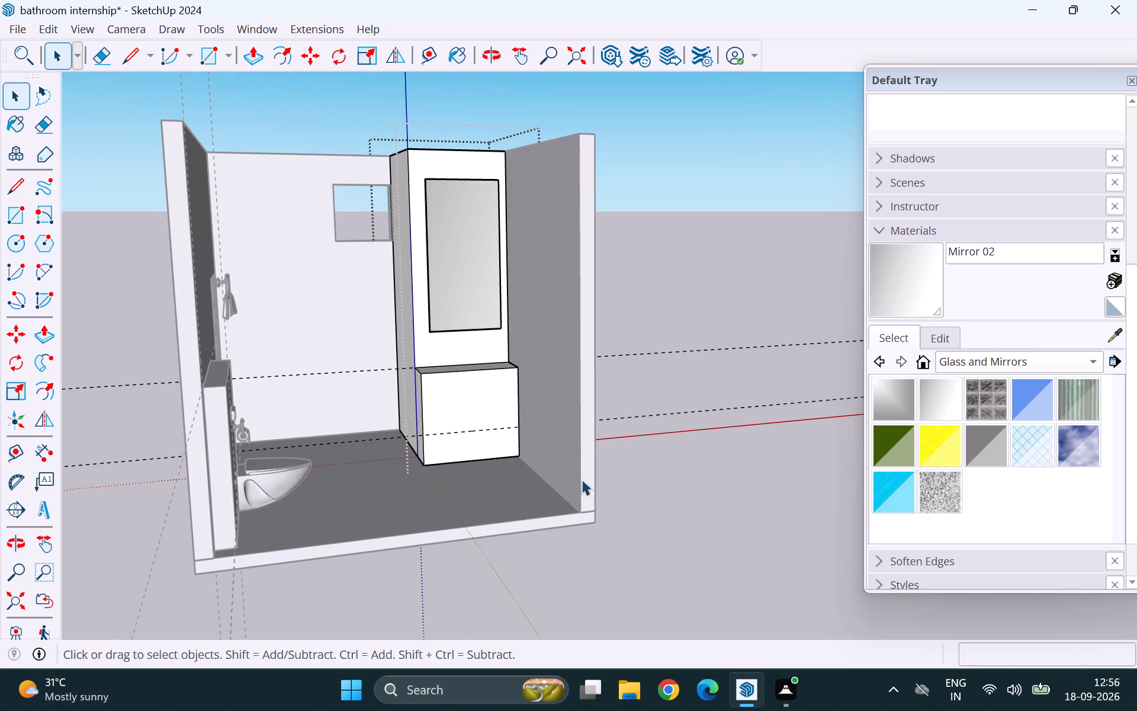
middle_click_drag(499, 515, 497, 447)
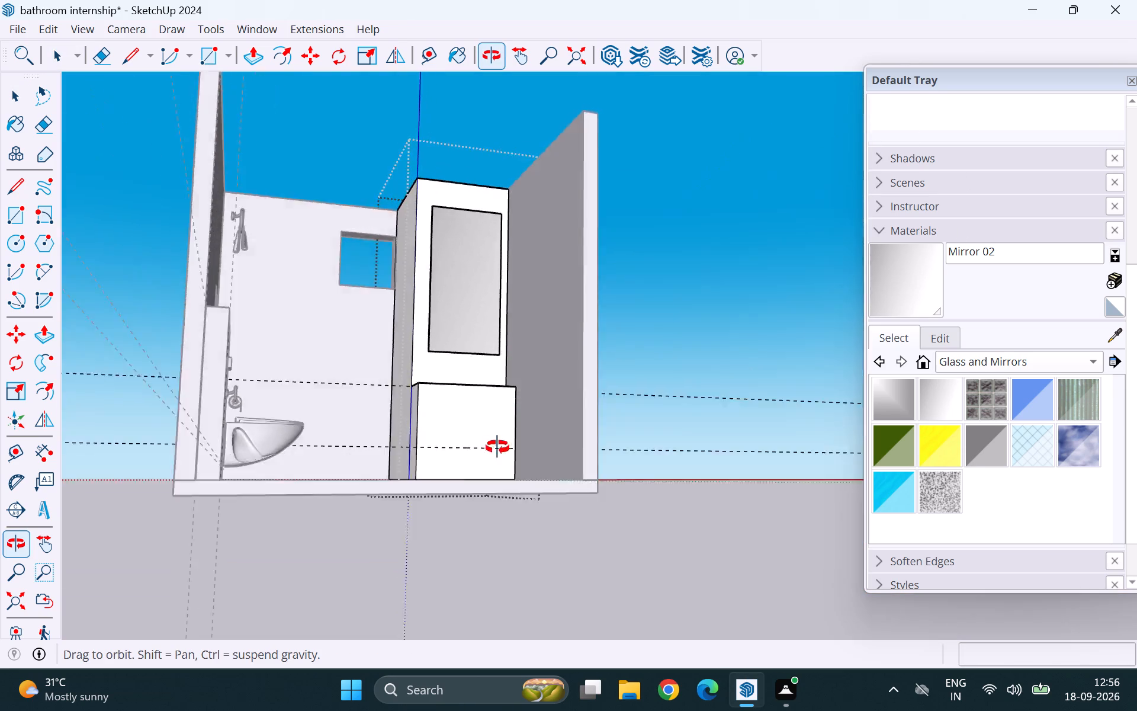
middle_click_drag(497, 447, 480, 597)
left_click(461, 501)
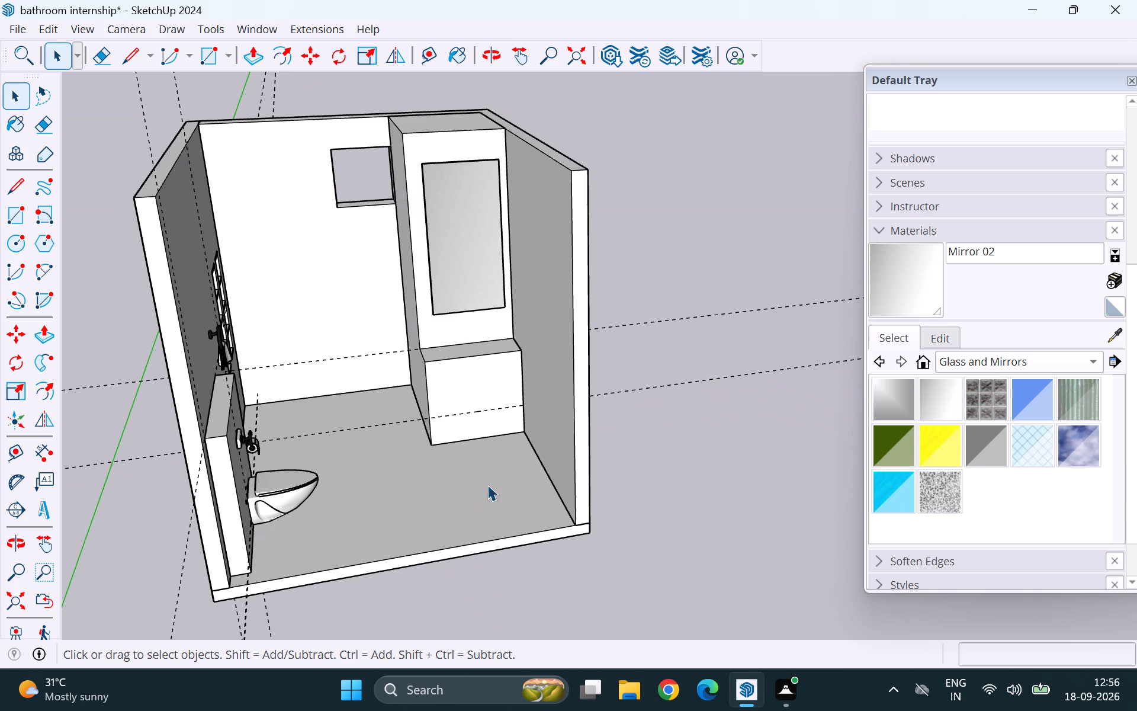
left_click(483, 485)
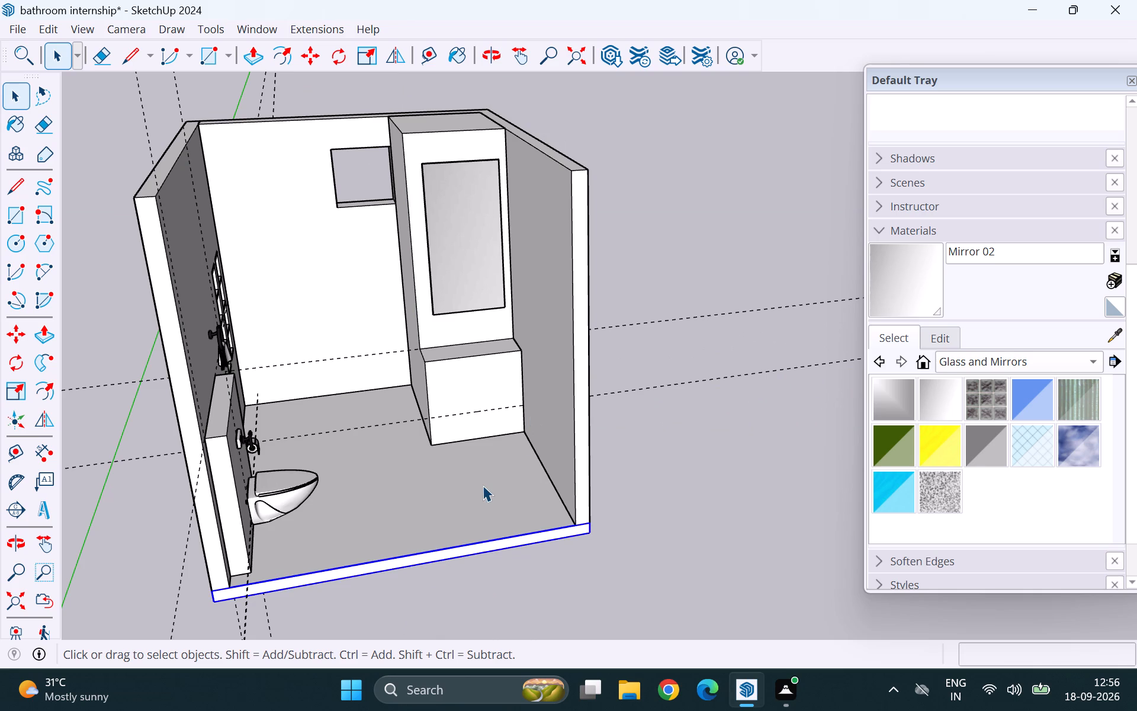
right_click(483, 485)
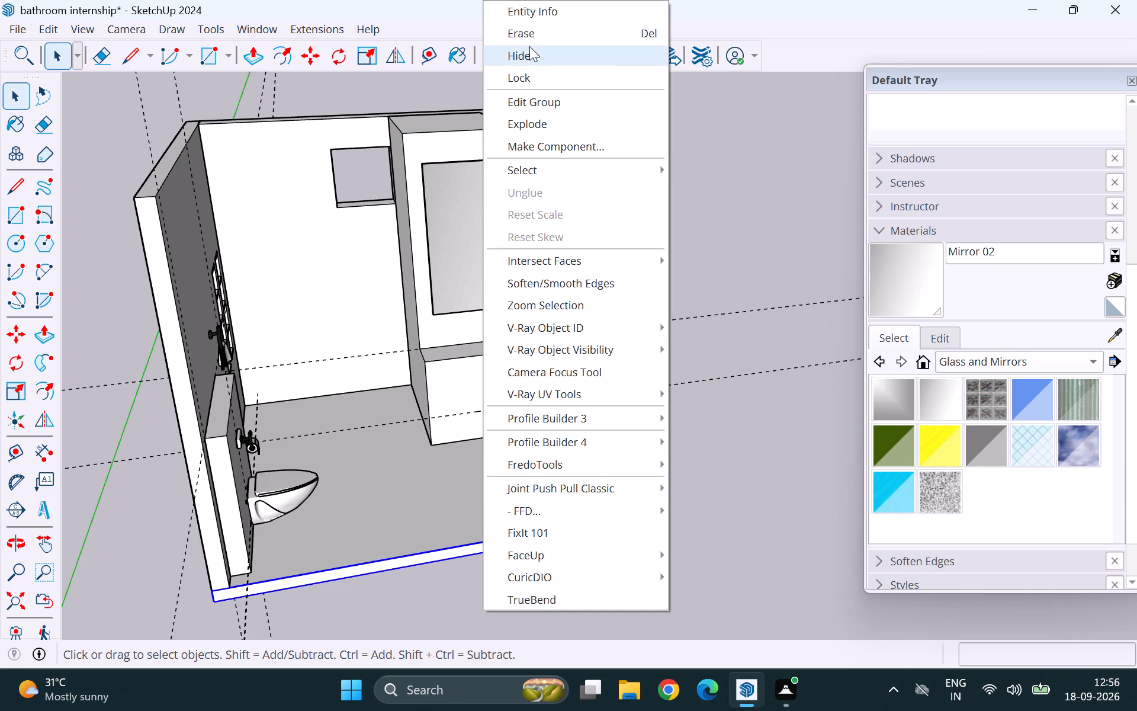
left_click(529, 57)
Open the corner block's group, push its underside face up 1' to the guide line, and leave the group.
middle_click_drag(495, 457, 513, 264)
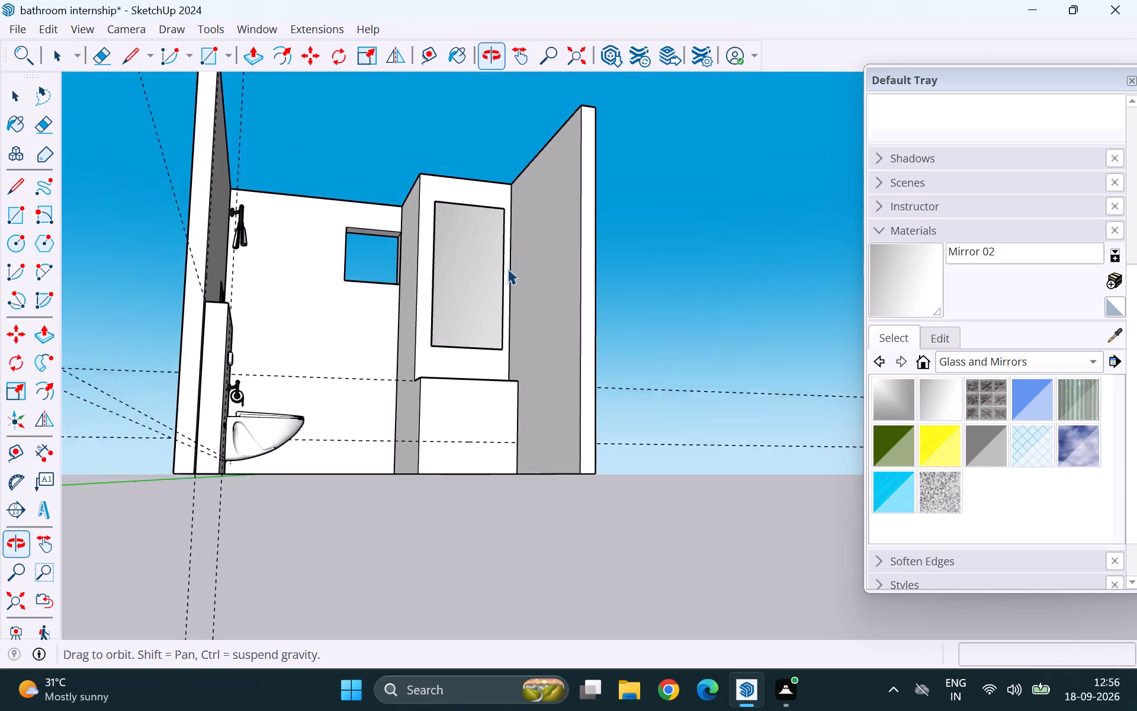
middle_click_drag(428, 556, 444, 426)
double_click(445, 496)
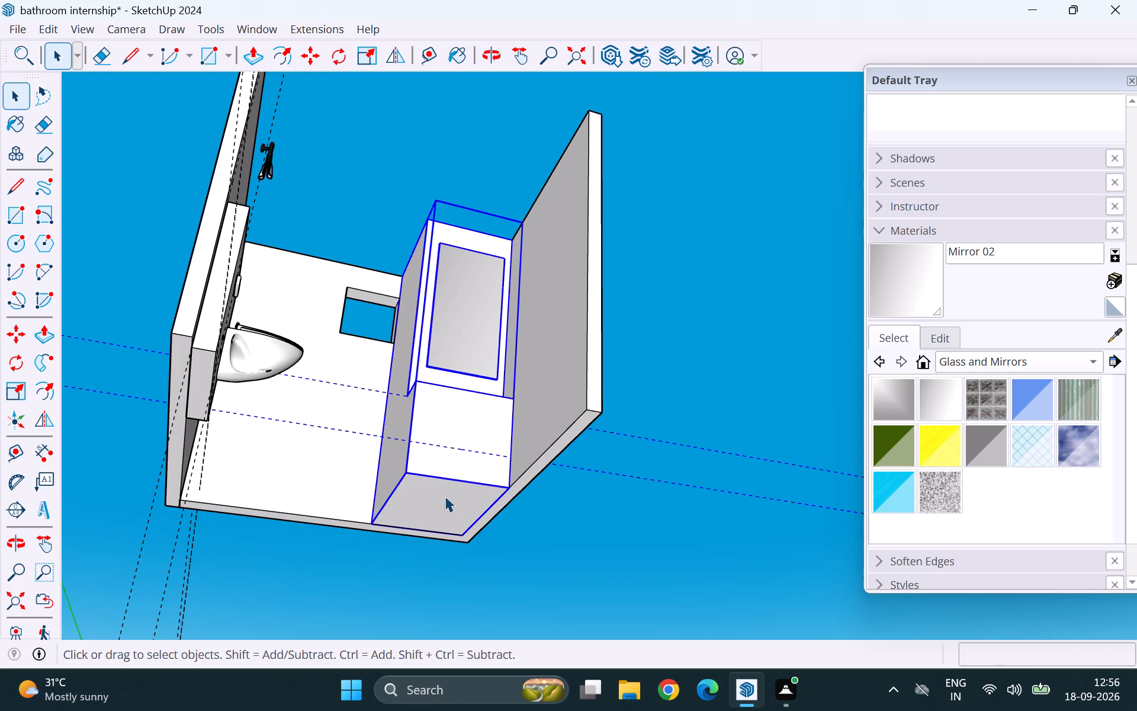
left_click(445, 496)
key("p")
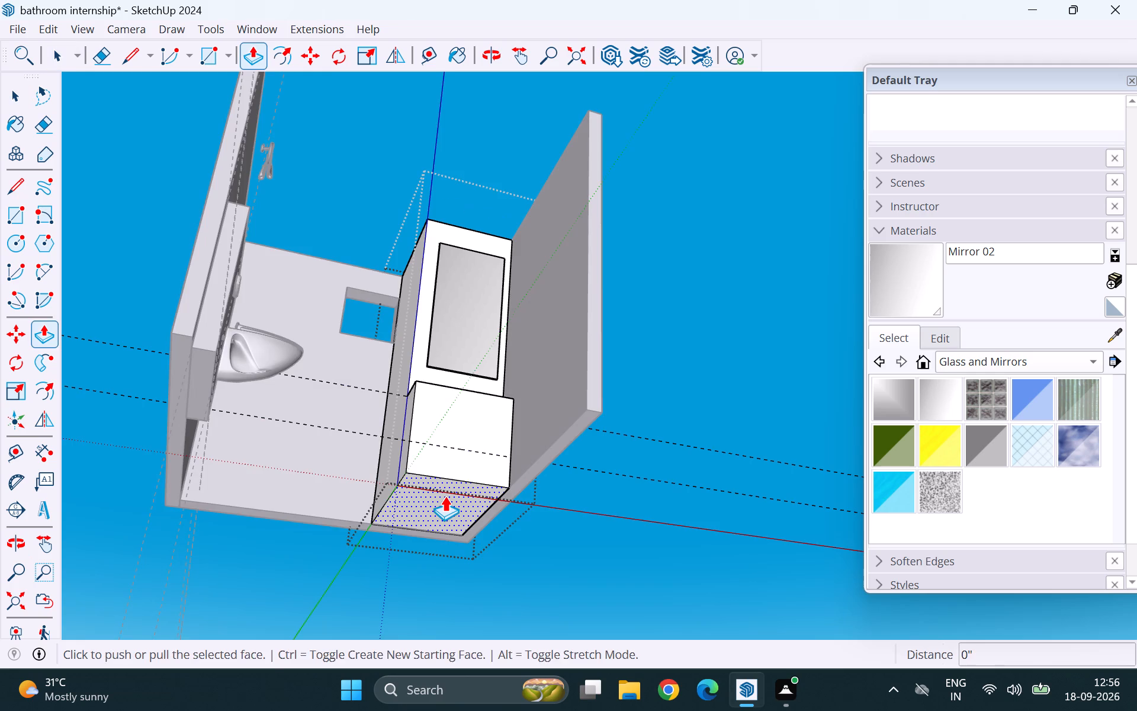
left_click(445, 496)
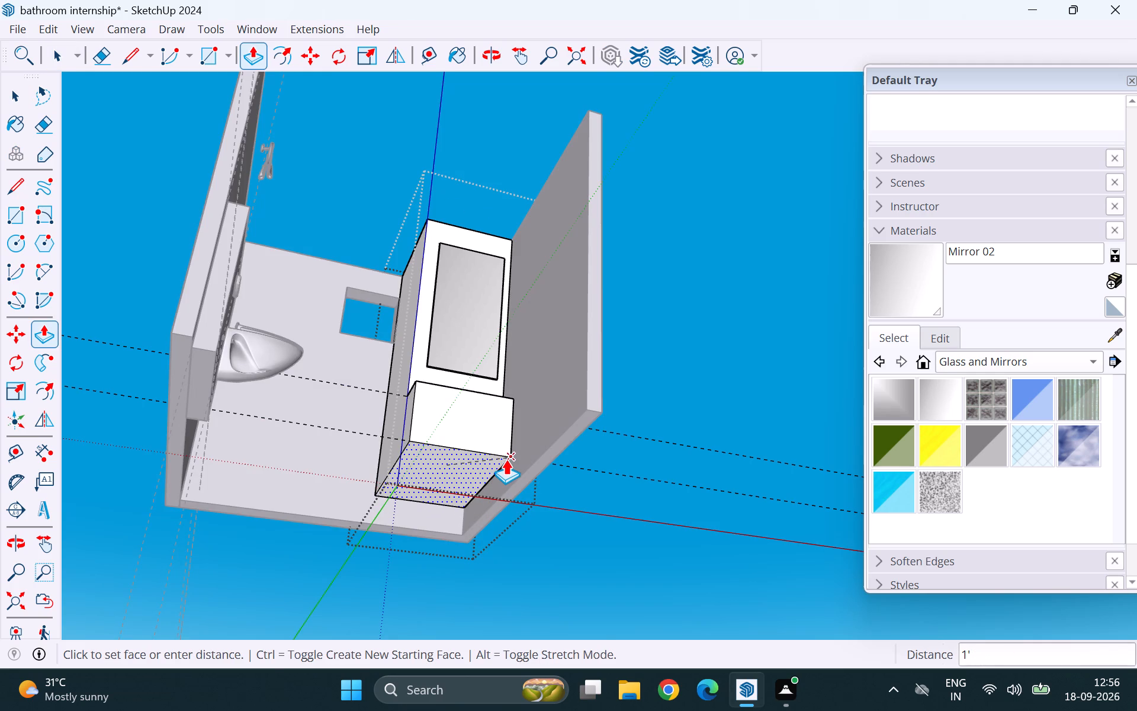
left_click(506, 459)
key("space")
left_click(675, 365)
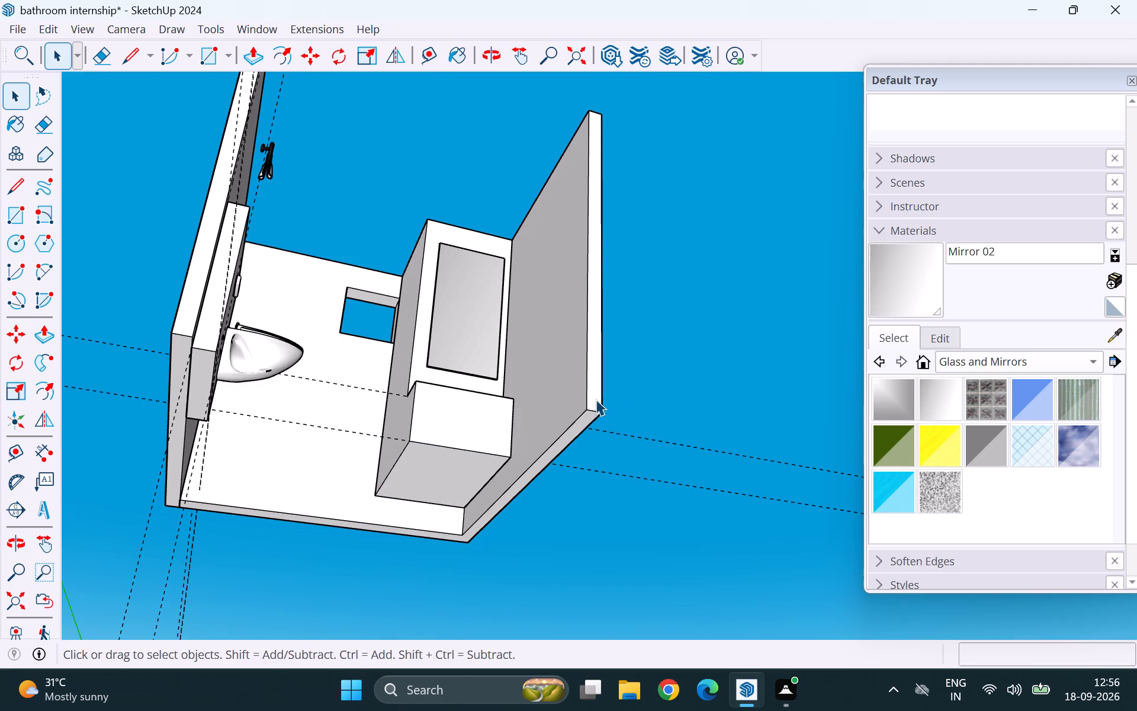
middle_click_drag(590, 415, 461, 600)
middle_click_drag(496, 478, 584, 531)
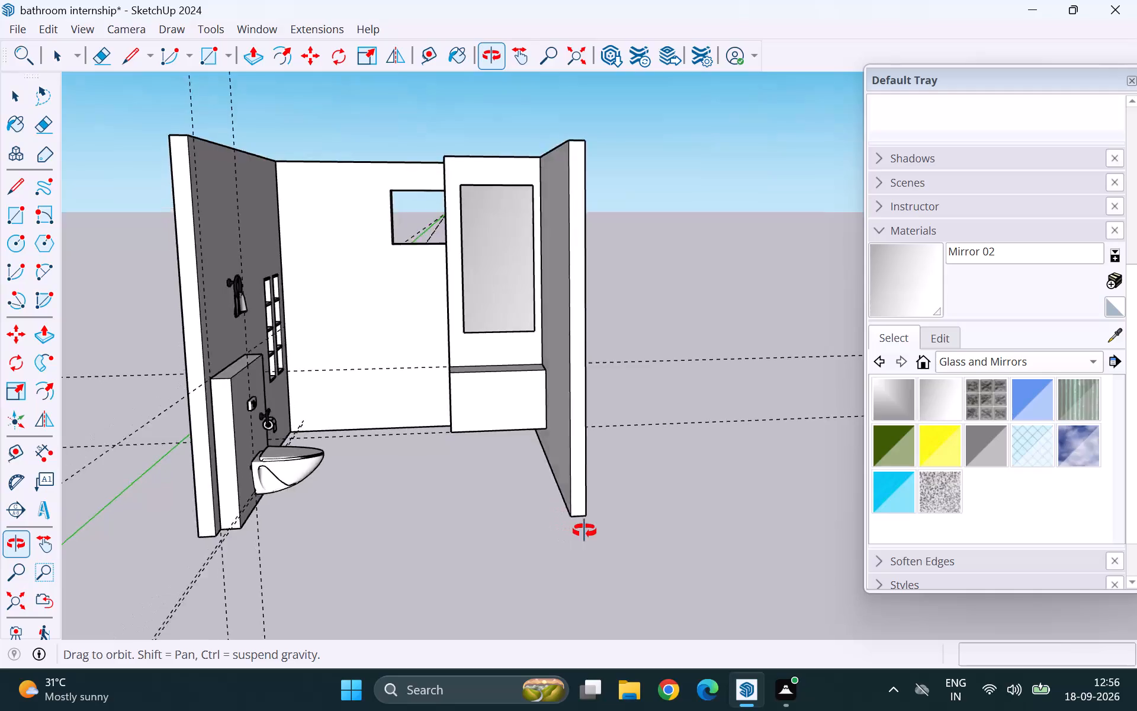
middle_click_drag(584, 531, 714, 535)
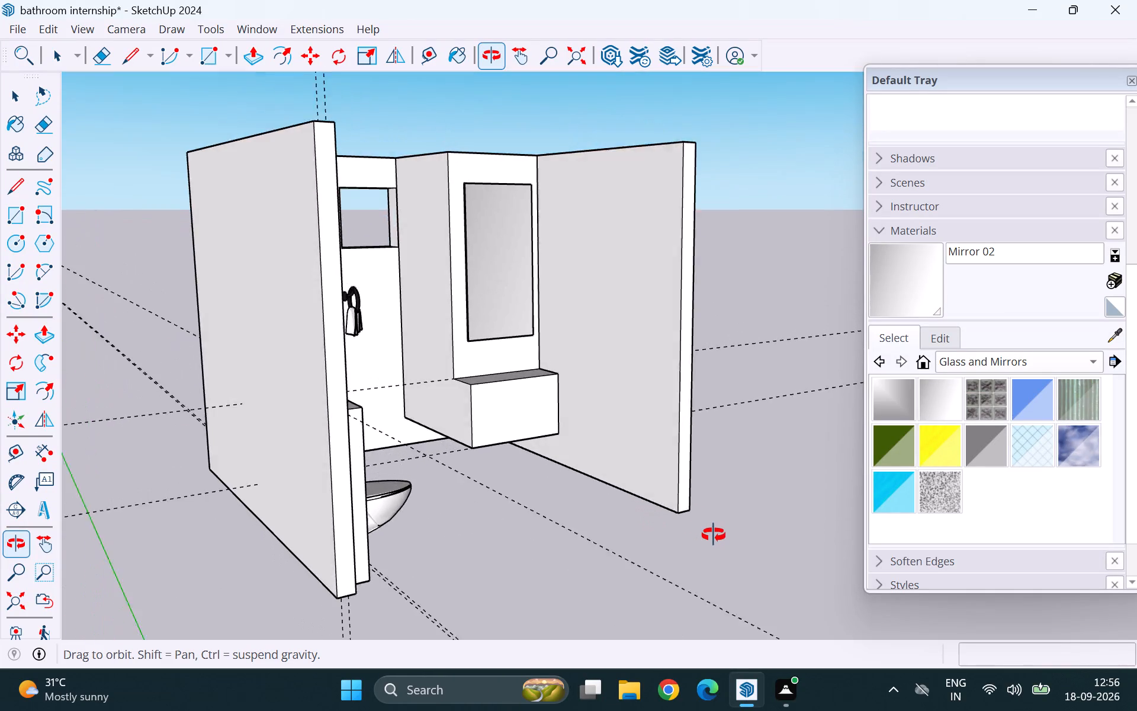
Undo the 1' raise of the corner block's underside and leave the block's group.
middle_click_drag(714, 535, 722, 536)
key("ctrl+z")
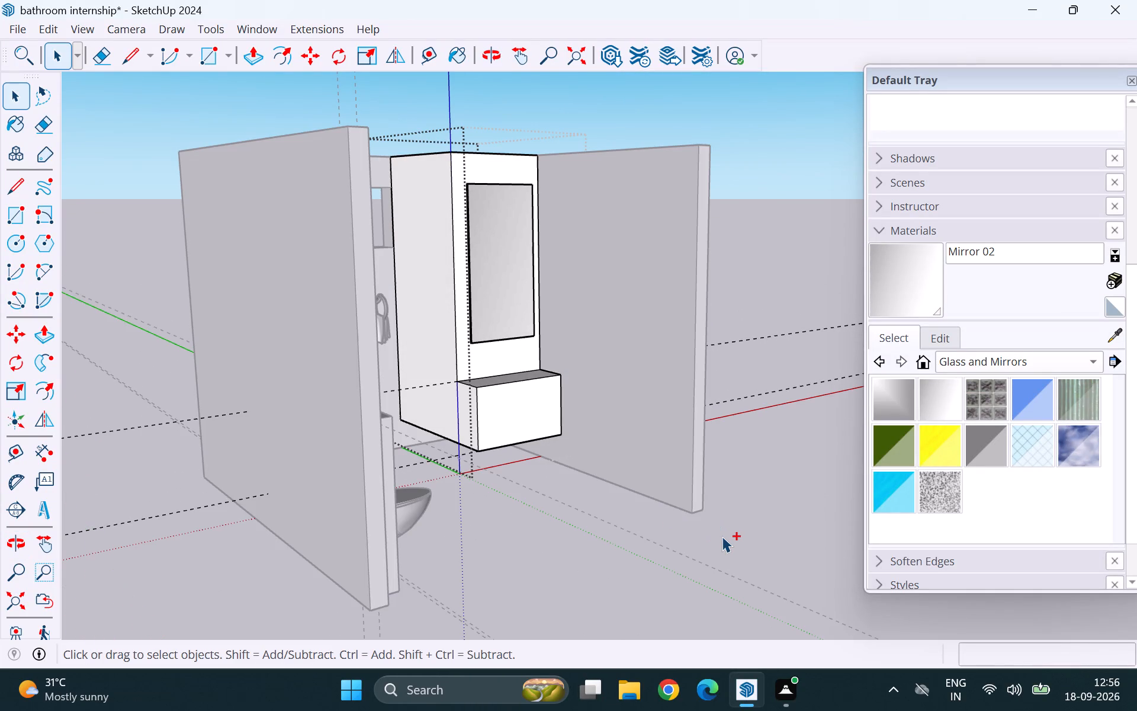
key("ctrl+z")
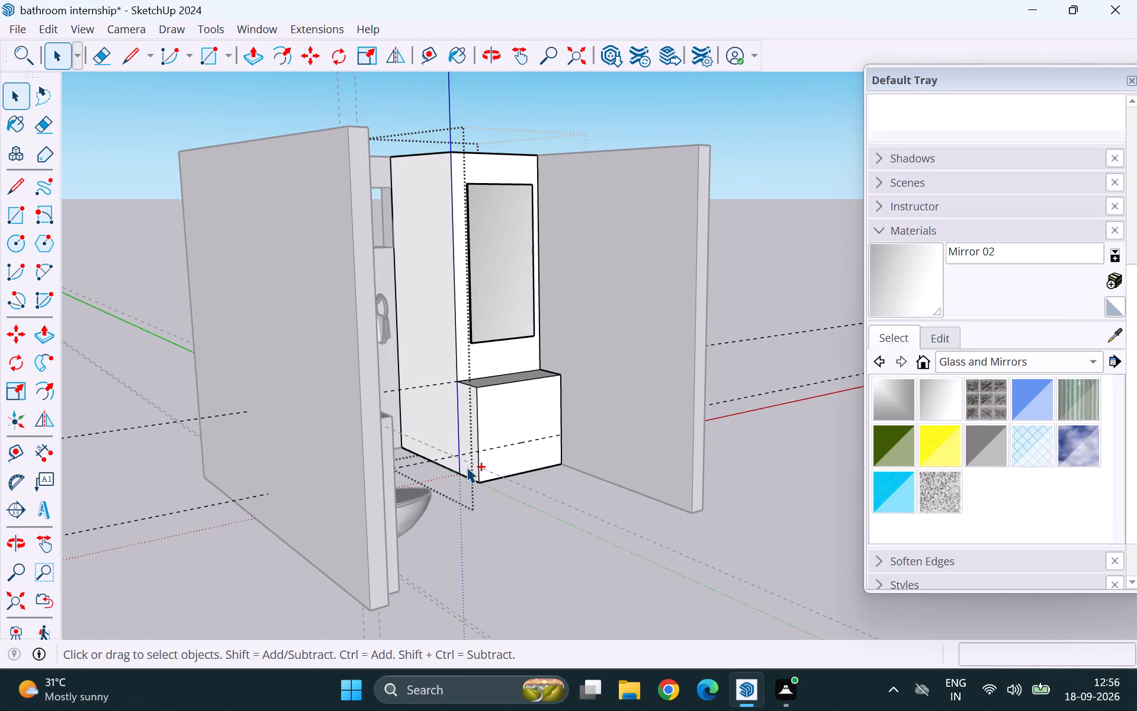
key("space")
left_click(754, 325)
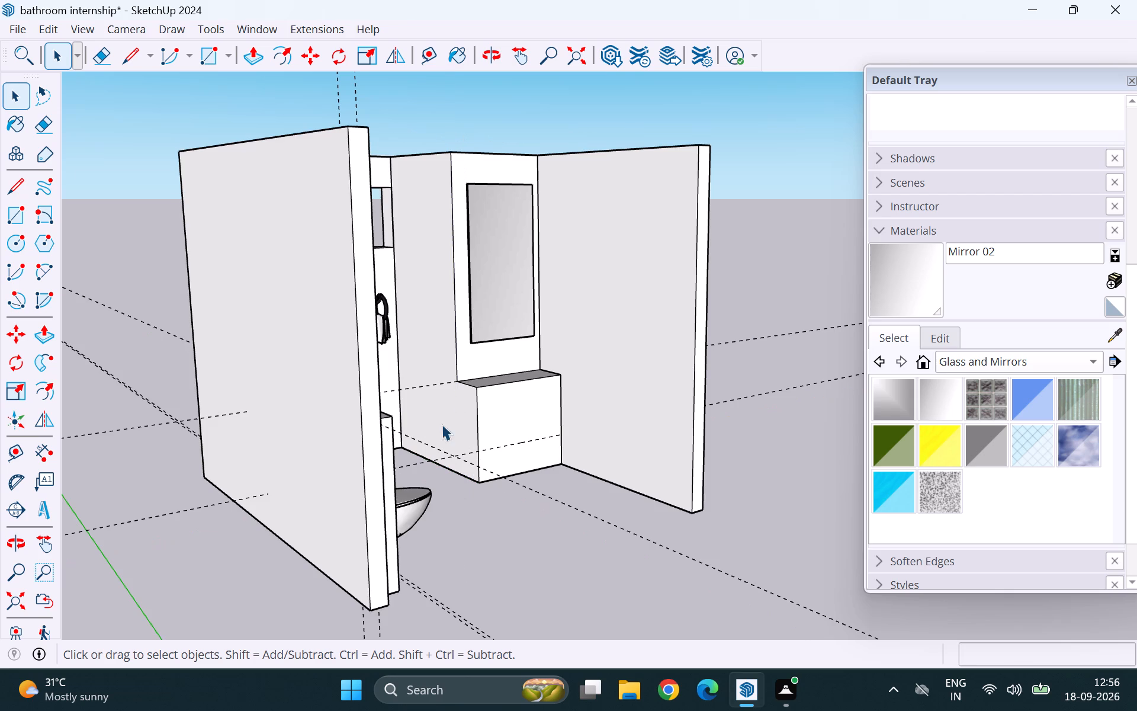
Draw a 3' vertical line outside the group, from the low box's top back corner down to the block's bottom edge.
scroll(452, 417, "up", 9)
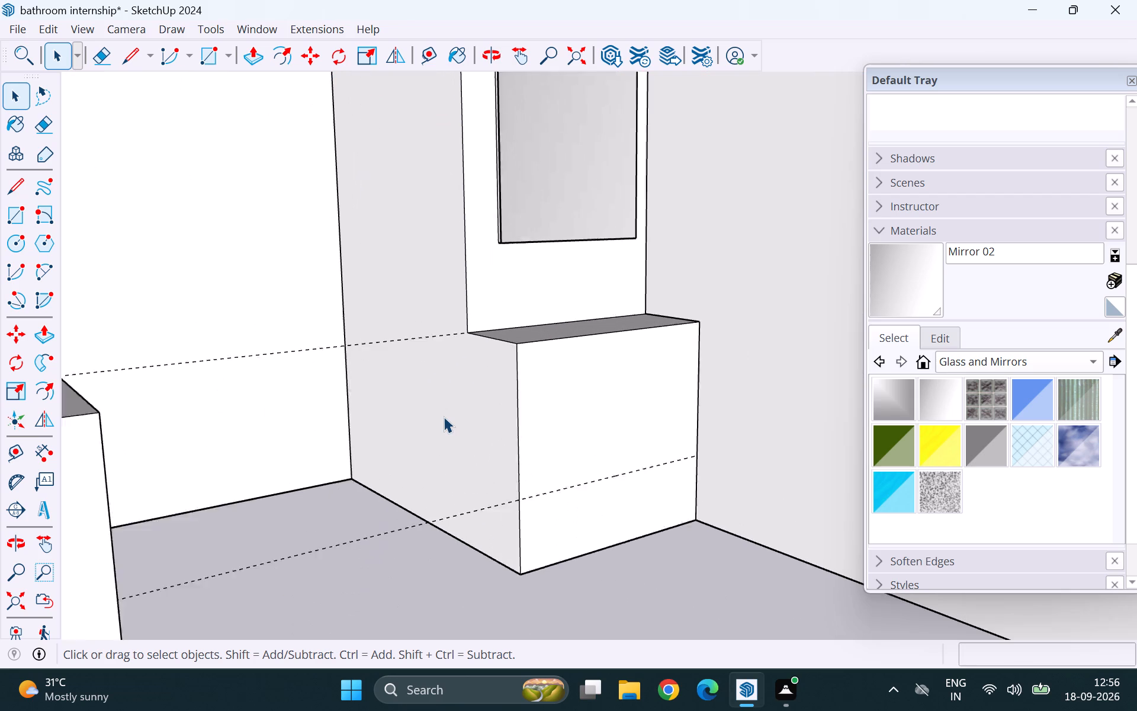
key("l")
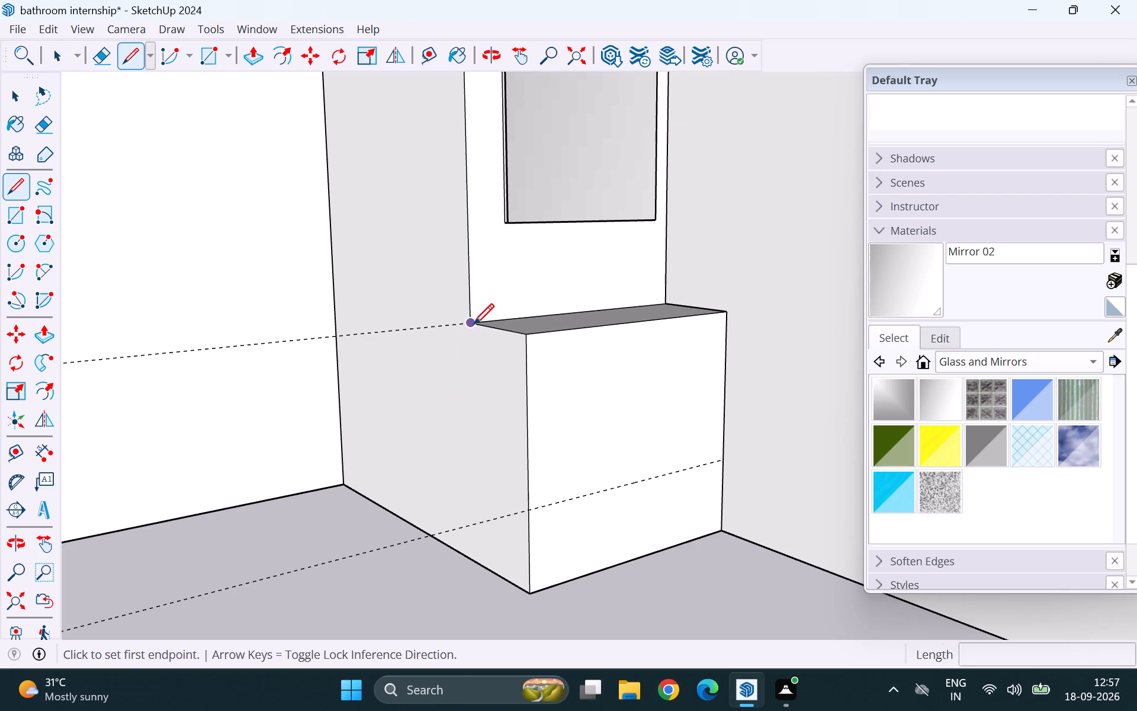
left_click(473, 324)
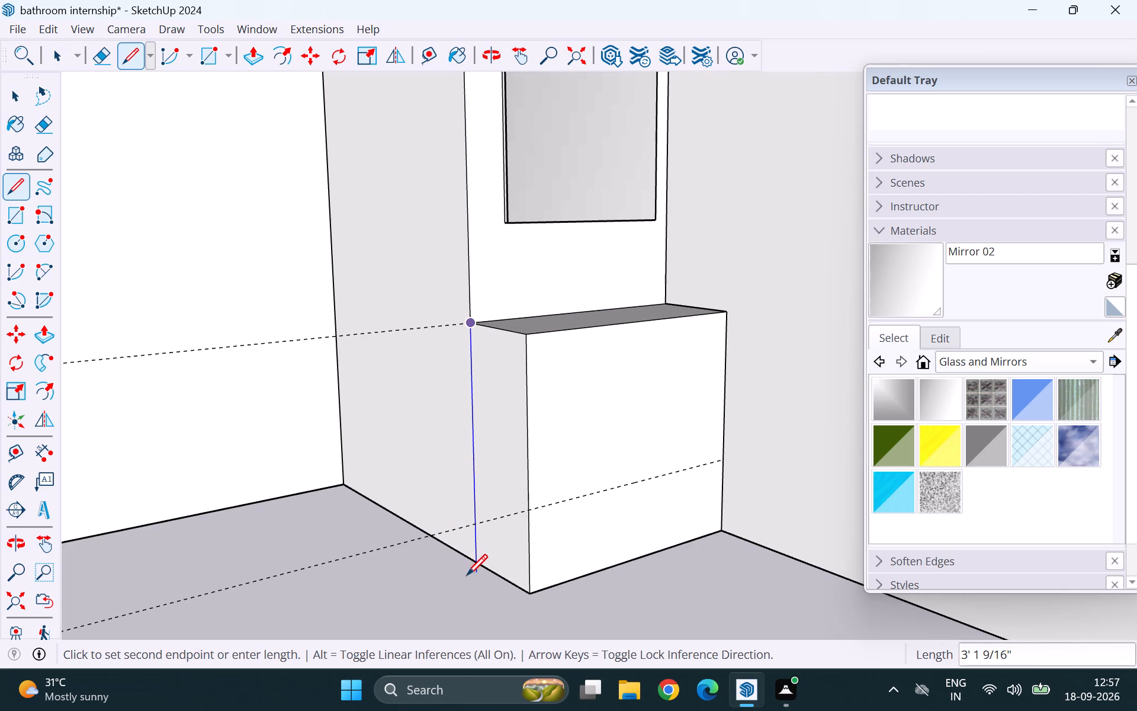
left_click(478, 565)
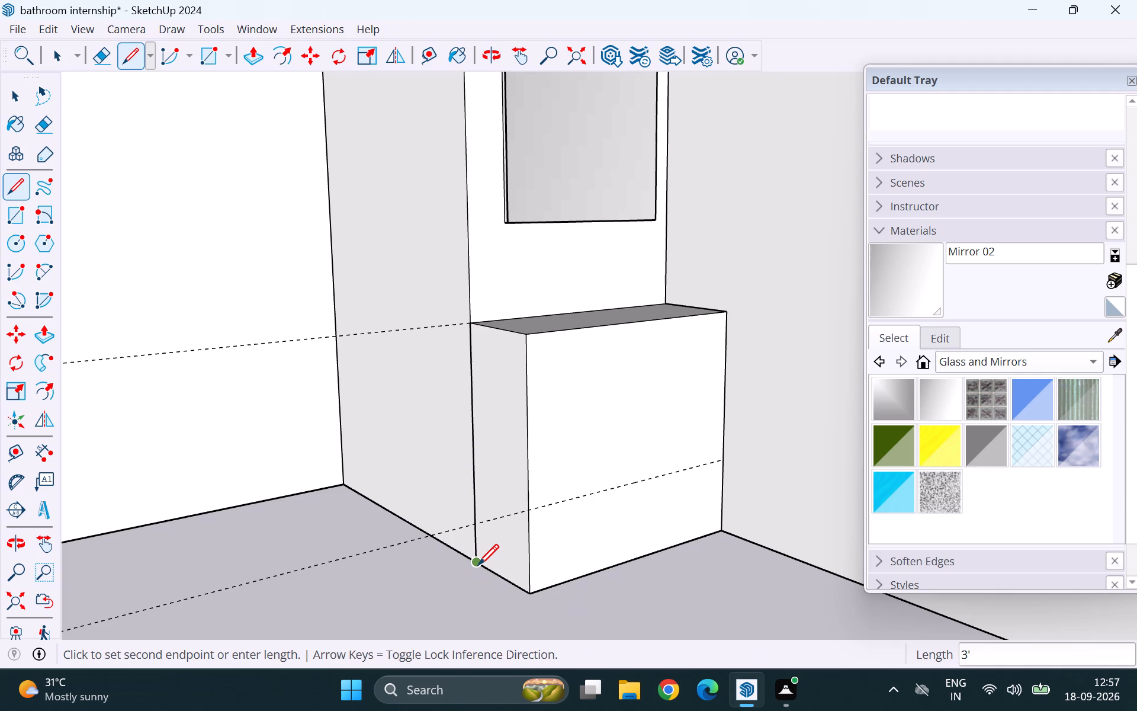
key("space")
scroll(426, 553, "down", 5)
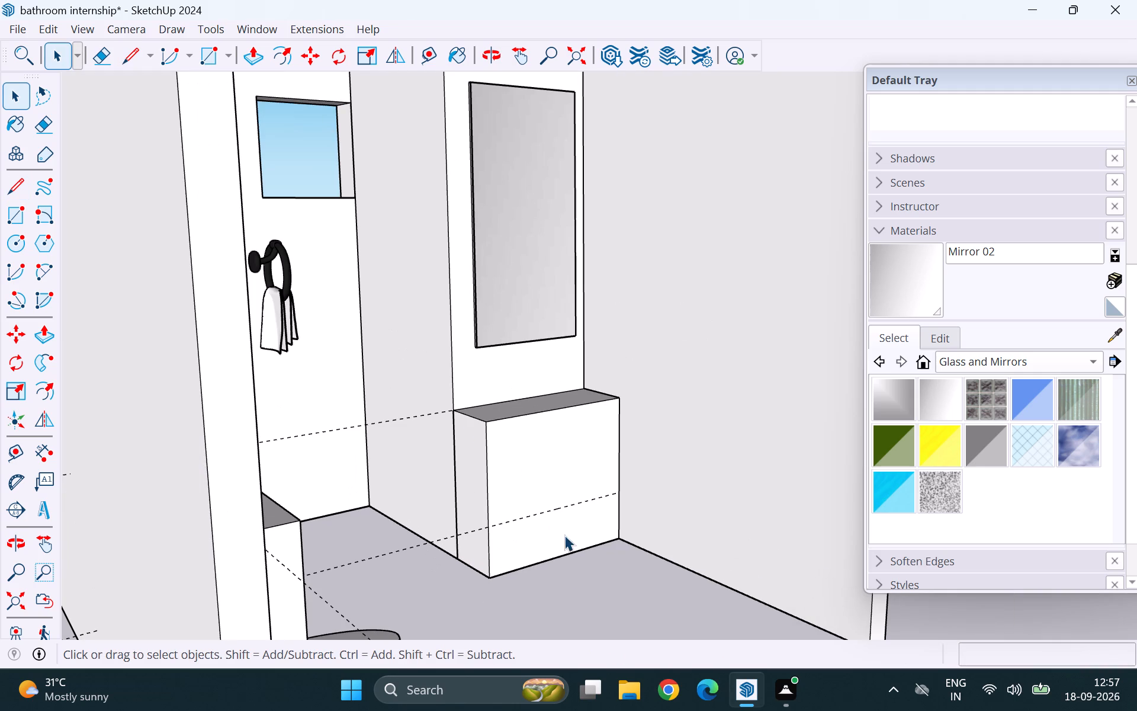
Open the corner block's group and draw a 3' vertical line from the low box's top back corner to the bottom edge.
left_click(534, 532)
left_click(474, 536)
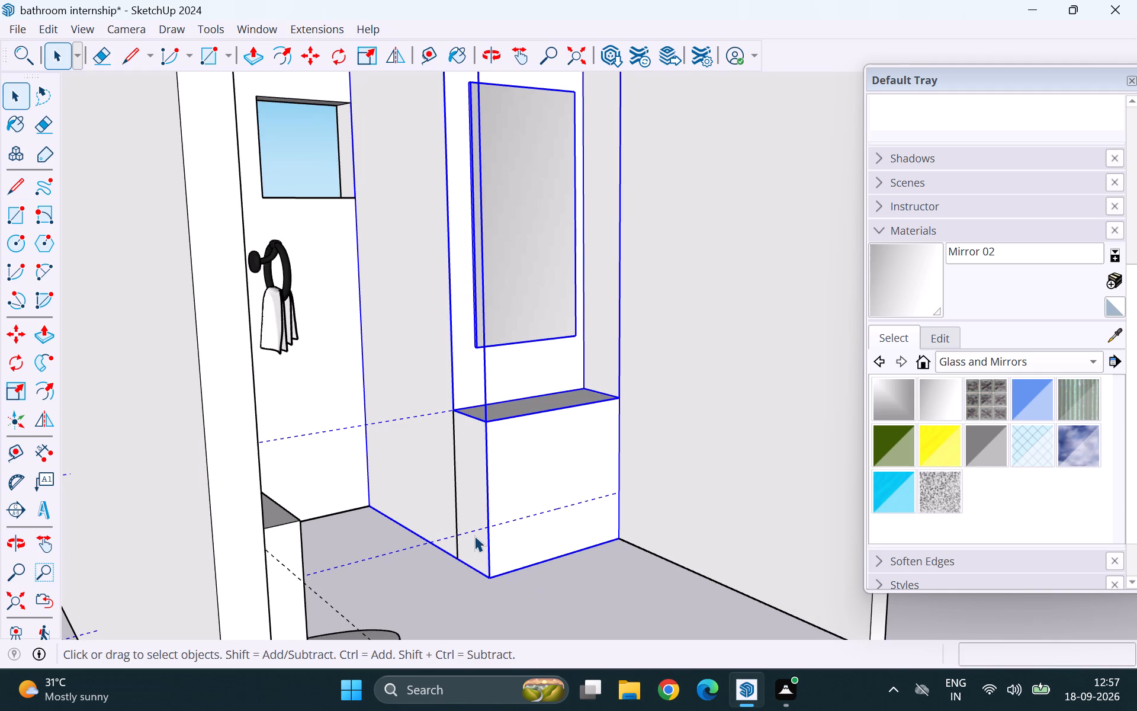
double_click(474, 536)
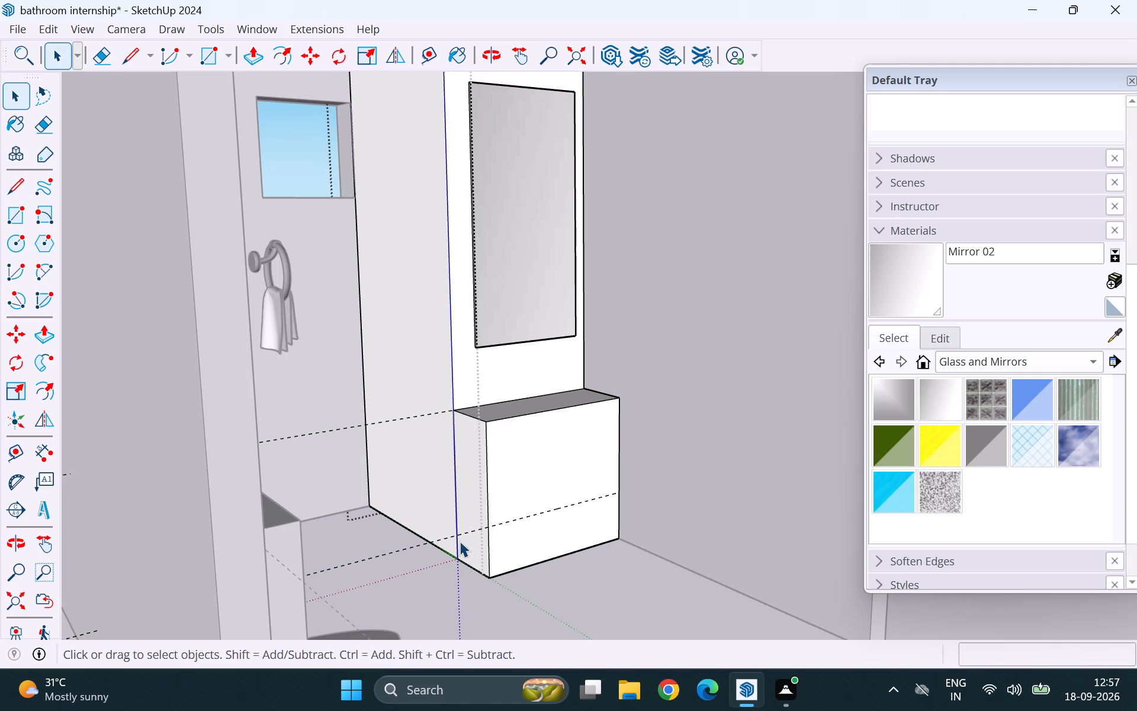
key("l")
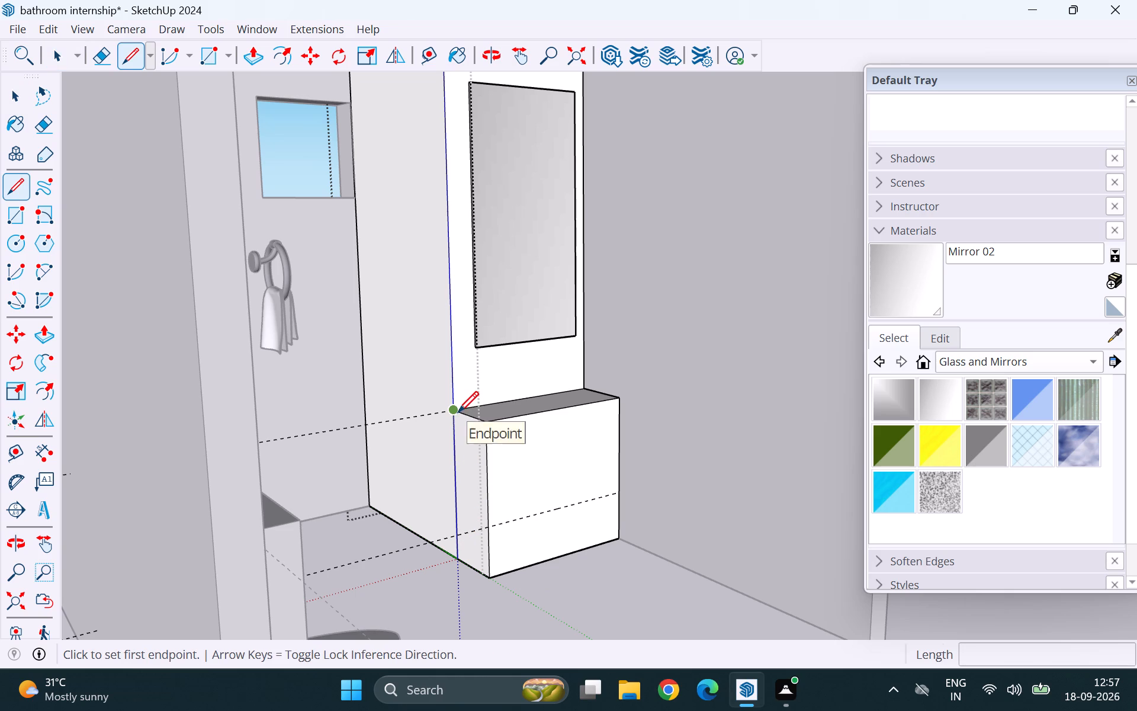
left_click(458, 412)
left_click(453, 560)
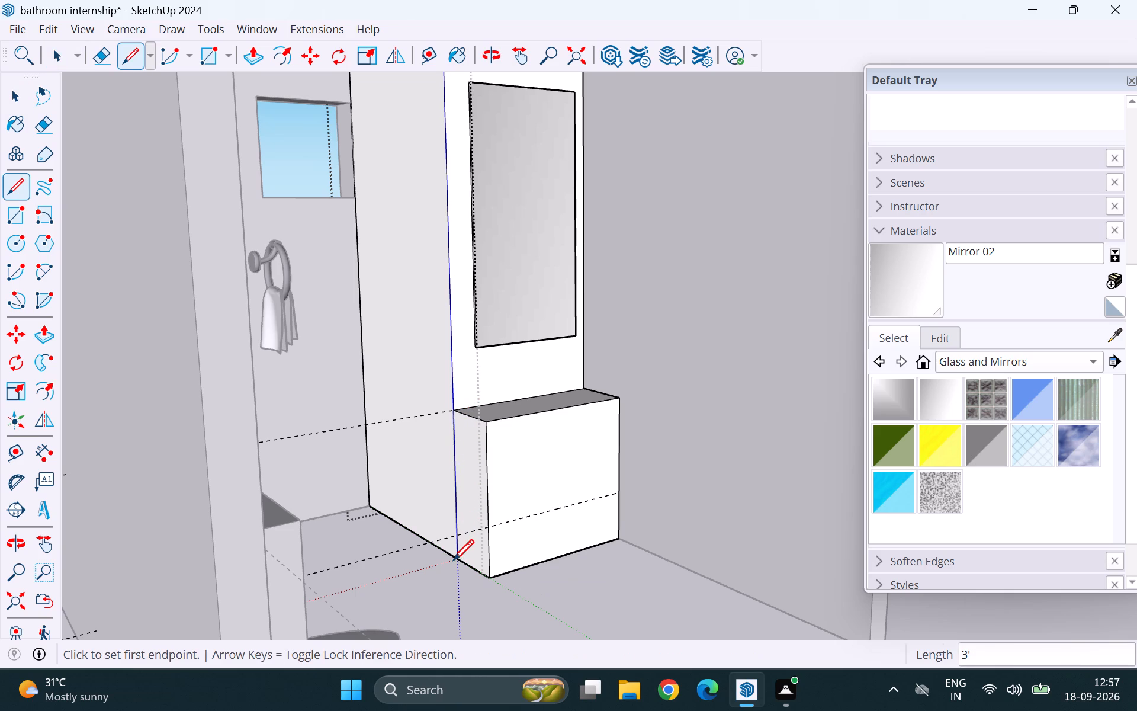
key("space")
Draw a line across the block's underside from that vertical line's foot to the opposite edge, separating the low box's strip.
scroll(476, 576, "down", 2)
middle_click_drag(515, 600, 477, 398)
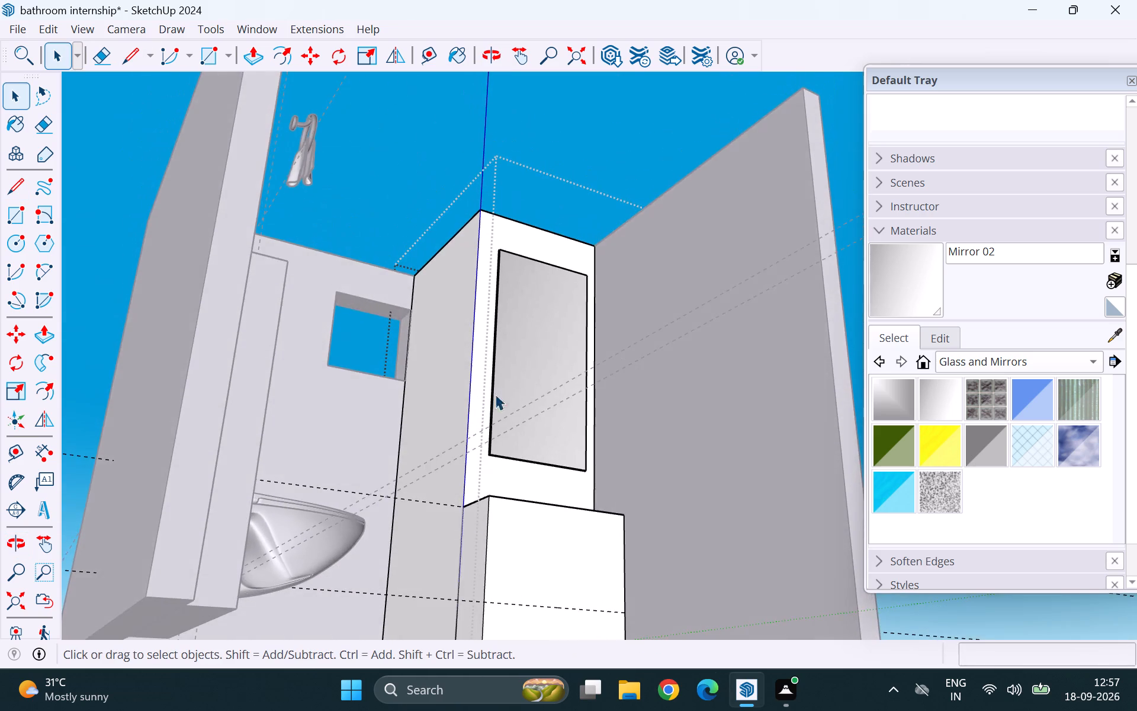
scroll(492, 414, "down", 9)
middle_click_drag(502, 508, 513, 409)
scroll(513, 410, "up", 1)
scroll(477, 585, "up", 6)
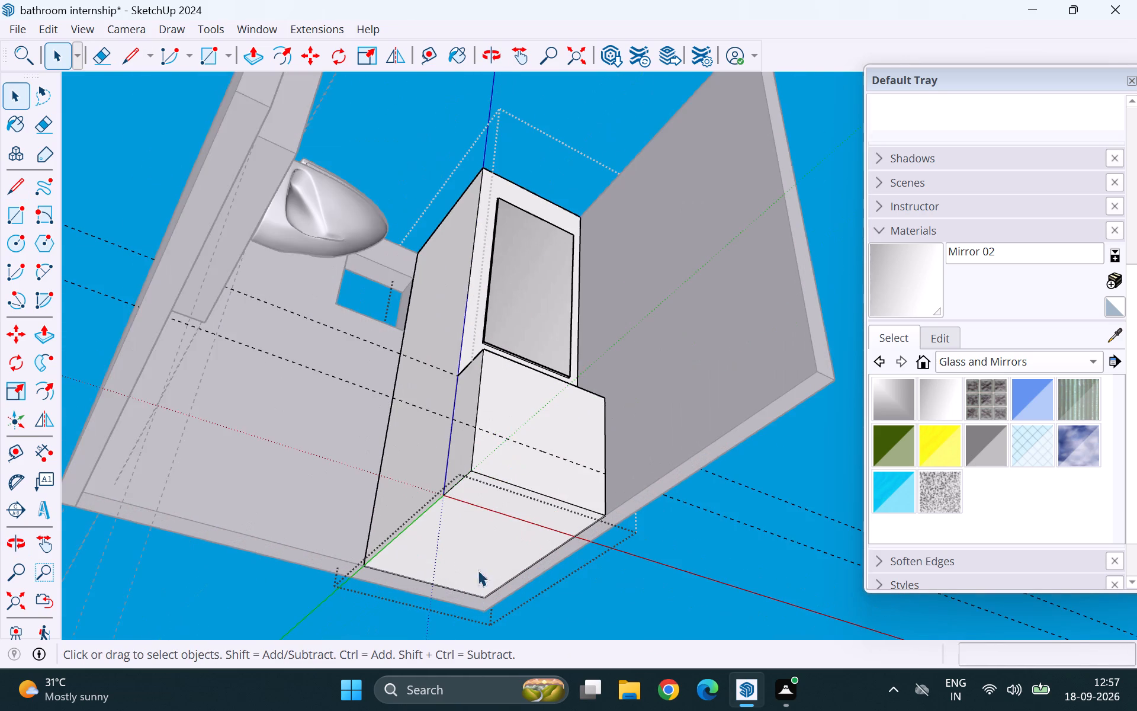
scroll(482, 538, "up", 1)
middle_click_drag(523, 582, 481, 521)
key("l")
left_click(447, 498)
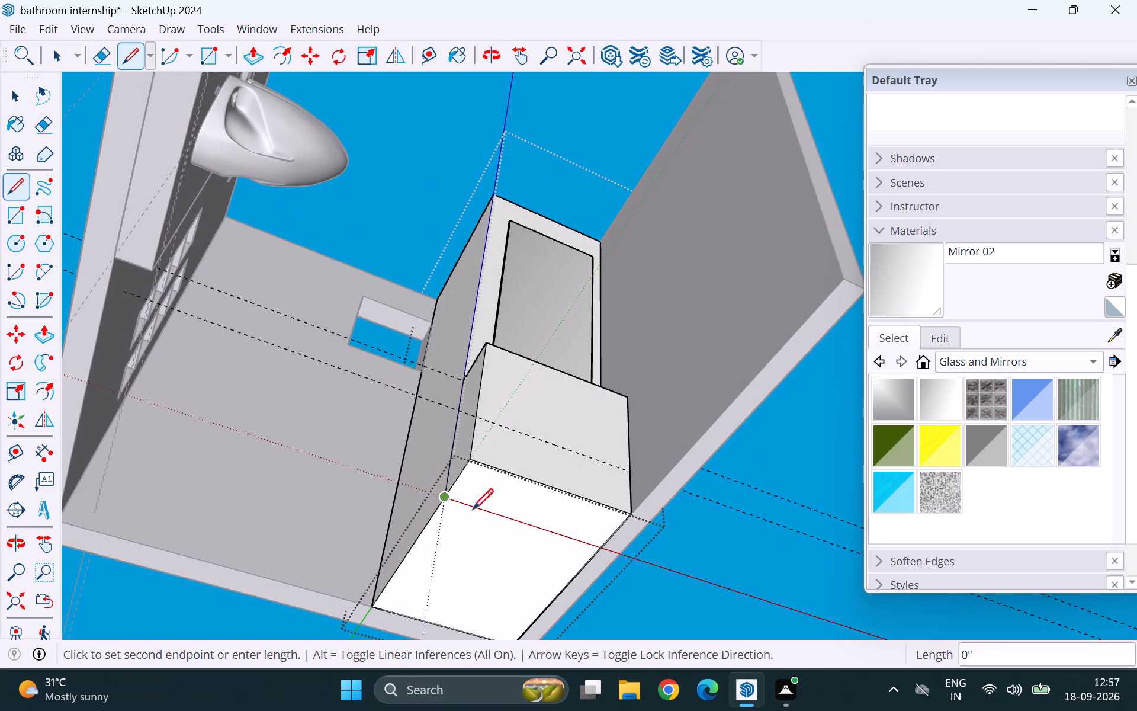
left_click(601, 545)
key("space")
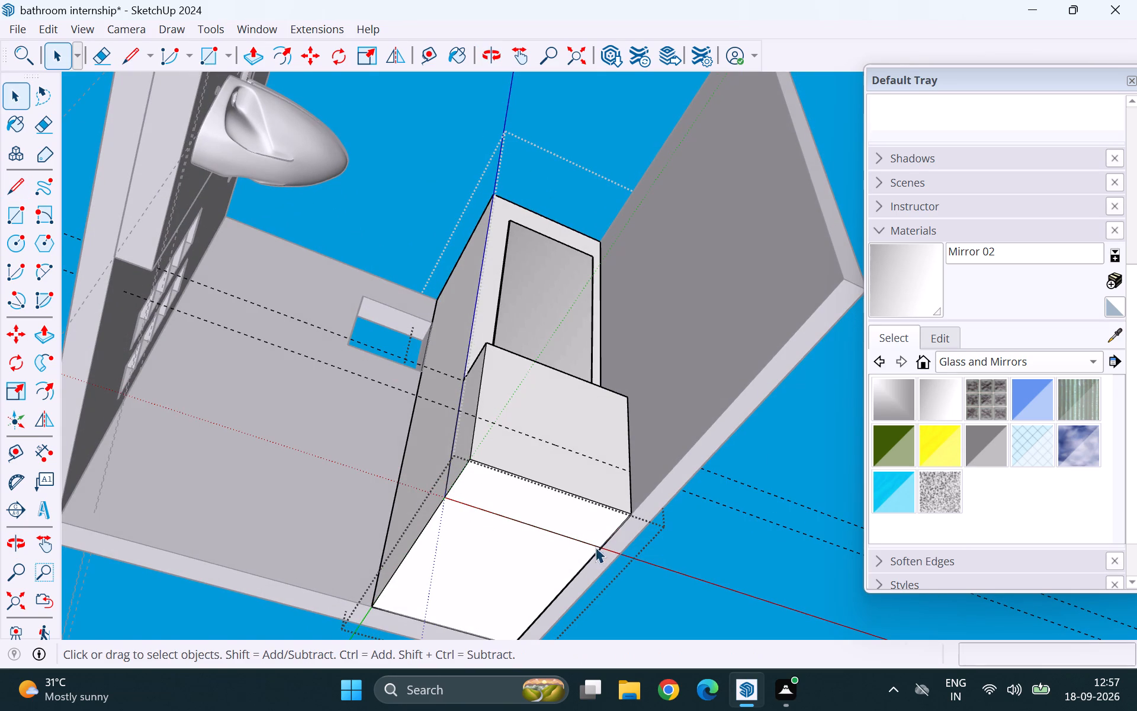
Push the low box's underside strip up 1' to the guide line and leave the group.
left_click(540, 508)
key("p")
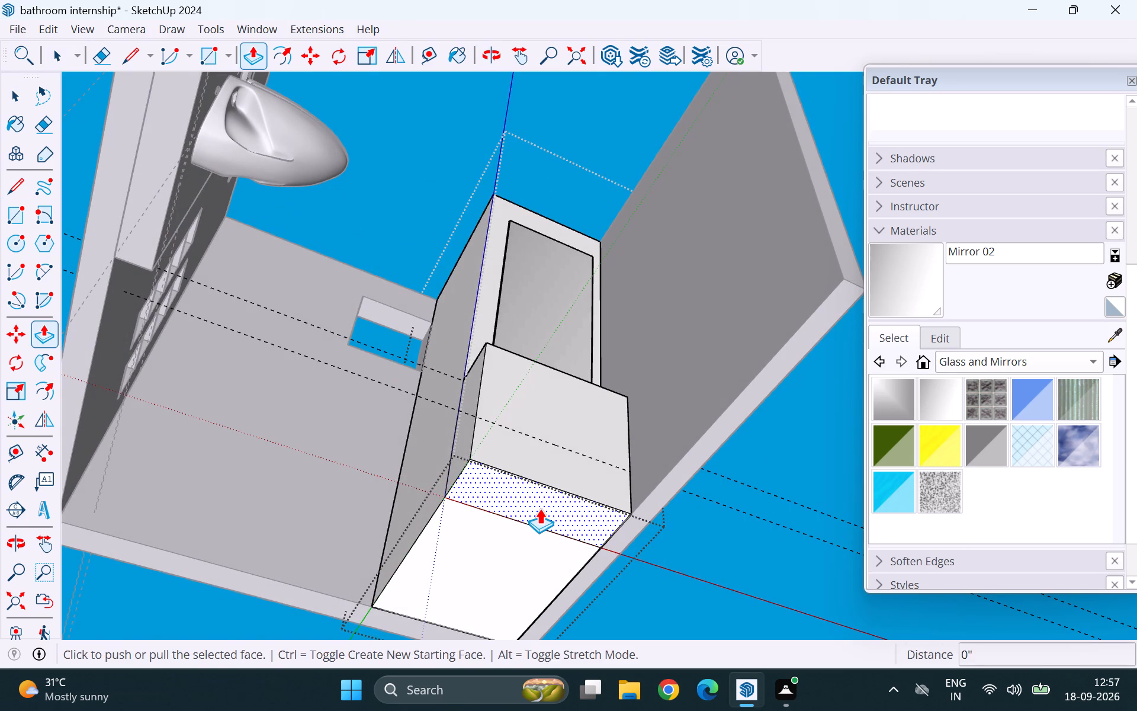
left_click(539, 508)
double_click(626, 470)
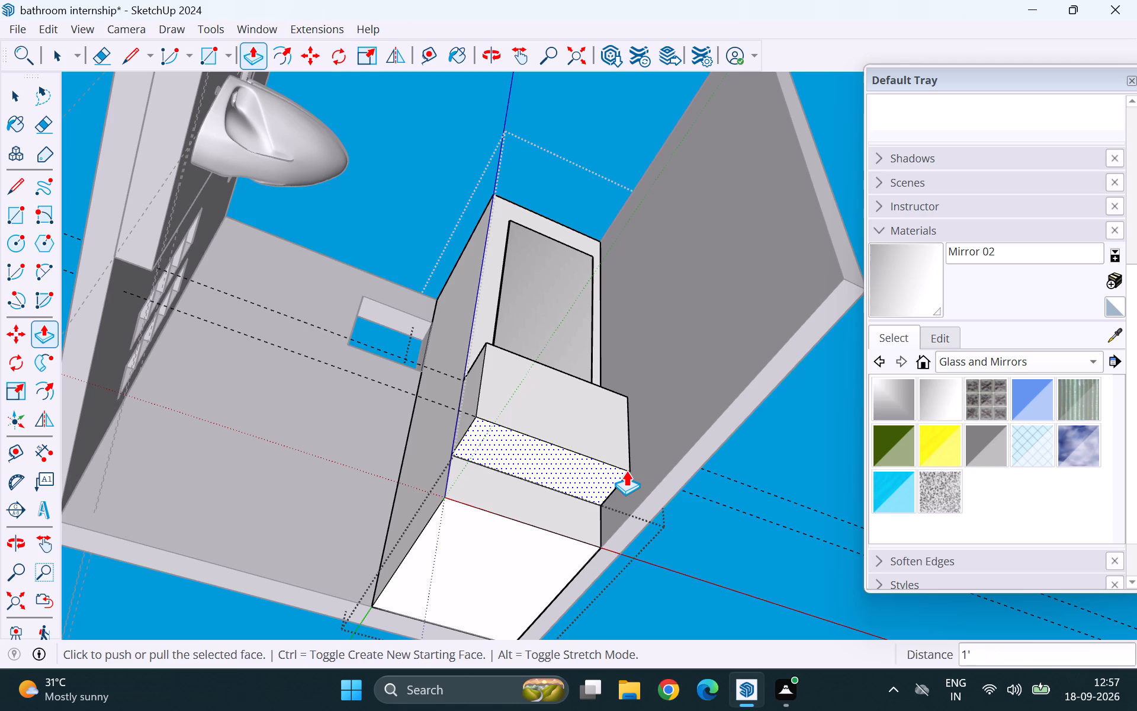
key("space")
scroll(566, 512, "down", 10)
middle_click_drag(599, 459, 542, 630)
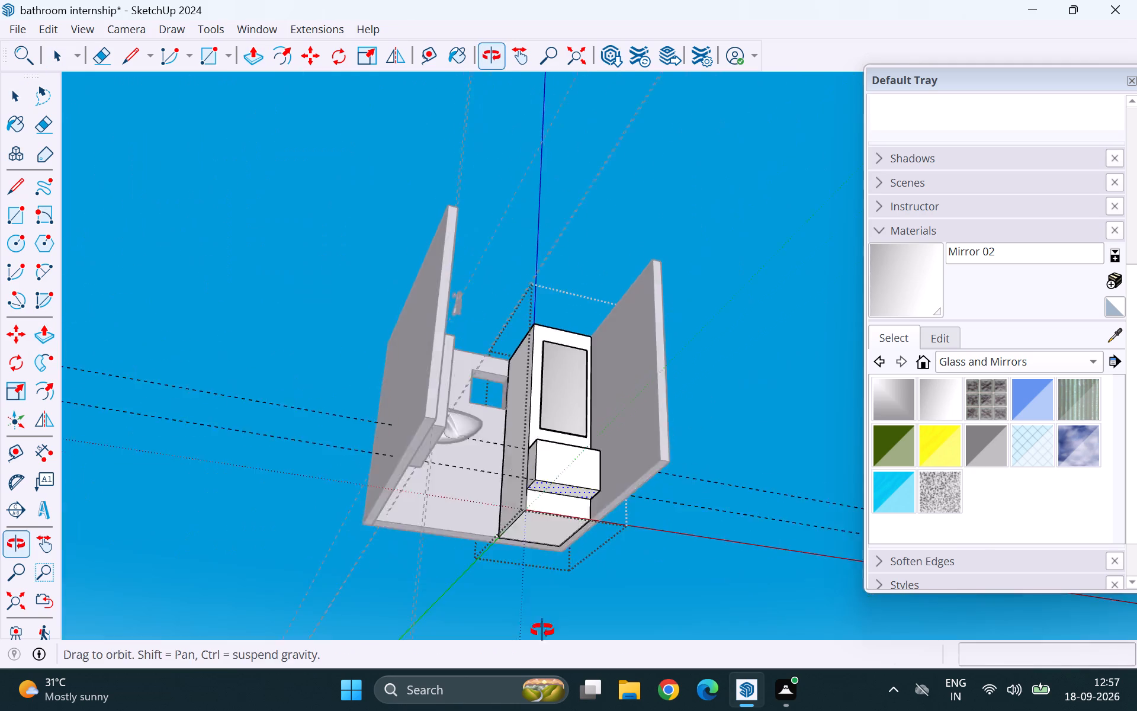
middle_click_drag(542, 630, 541, 634)
middle_click_drag(579, 486, 559, 598)
left_click(723, 370)
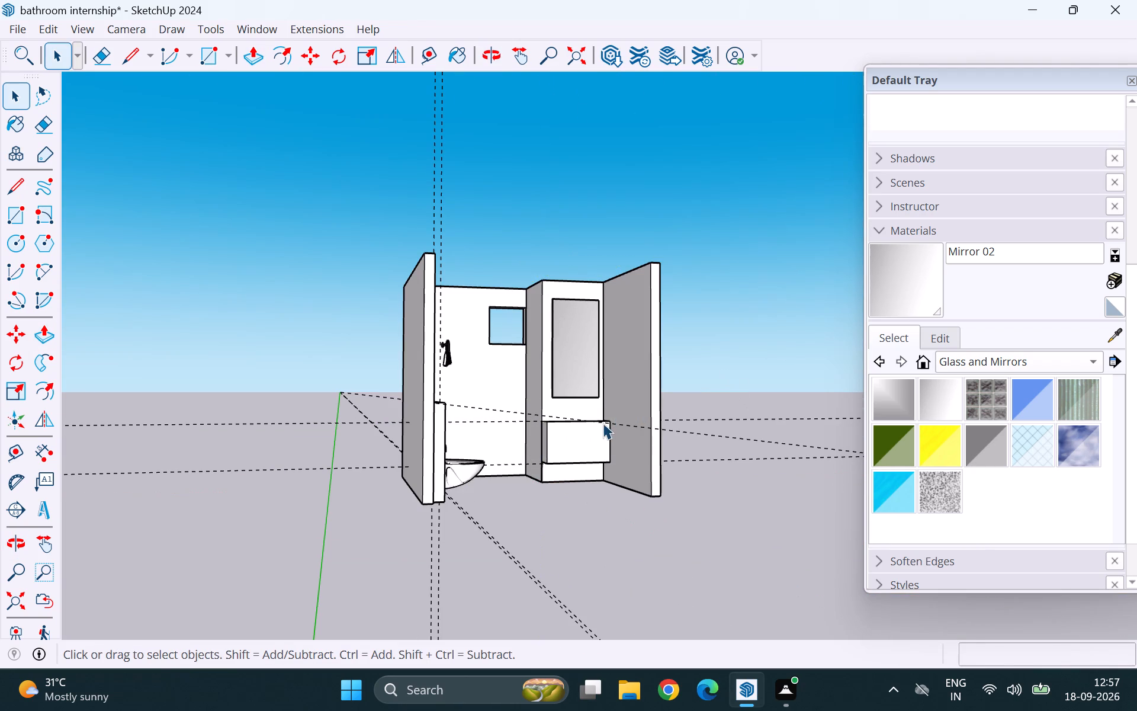
Unhide all hidden objects to bring back the bathroom's floor slab.
middle_click_drag(603, 423, 538, 460)
scroll(583, 430, "up", 8)
scroll(600, 443, "down", 5)
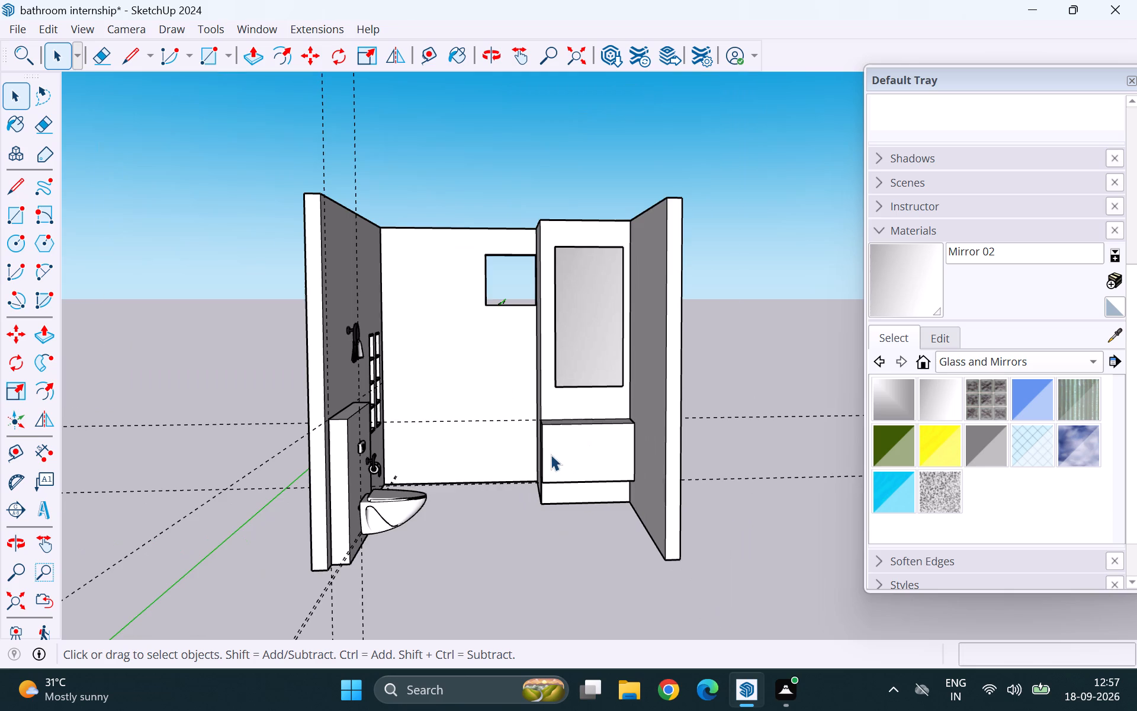
left_click(56, 27)
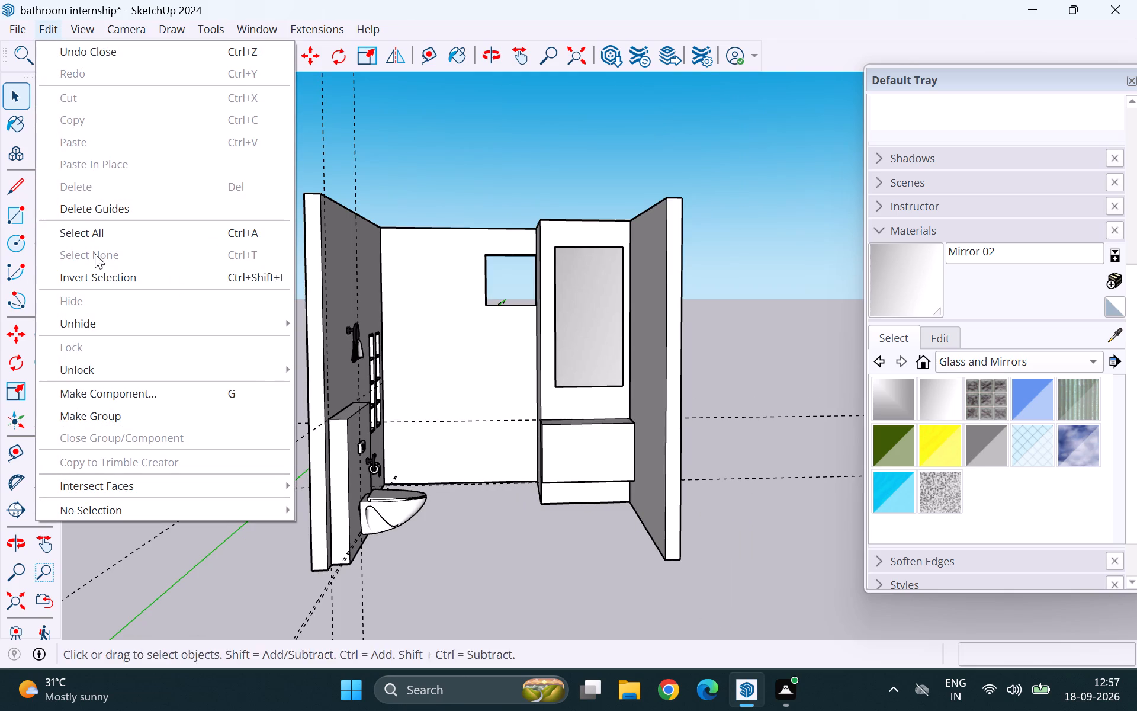
left_click(98, 332)
left_click(335, 367)
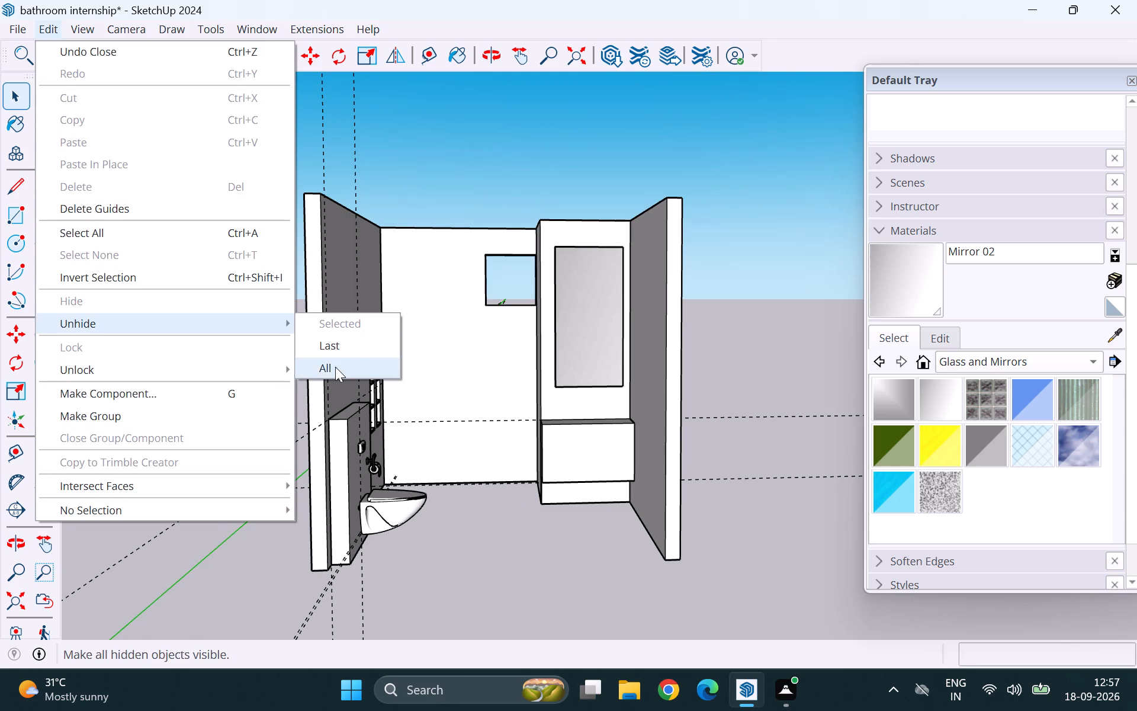
Open the corner block's group and draw a 2' vertical line down the middle of the low box's front face.
scroll(485, 435, "down", 3)
middle_click_drag(484, 477, 556, 503)
scroll(561, 451, "up", 9)
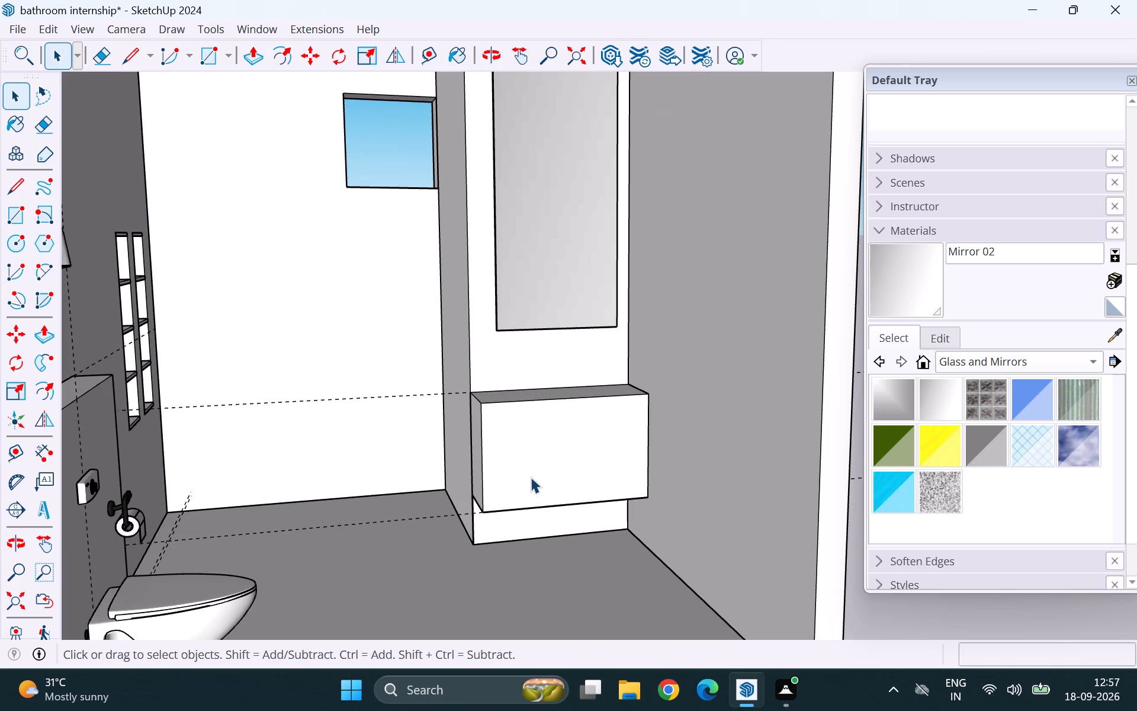
scroll(516, 490, "down", 4)
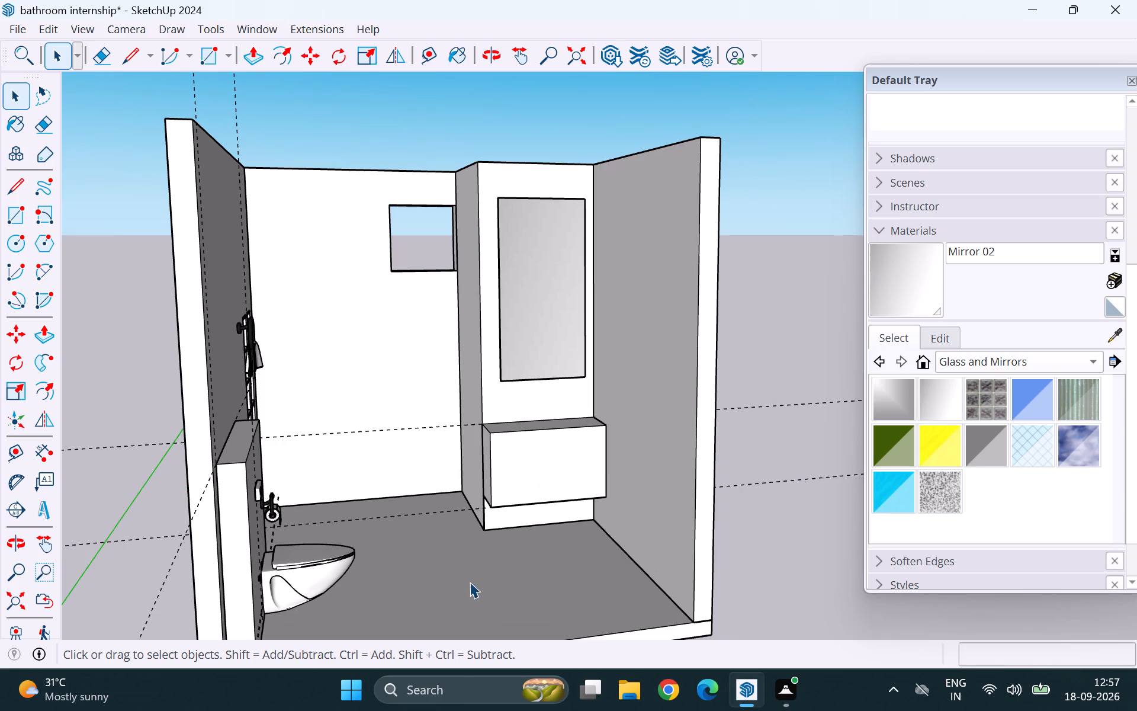
middle_click_drag(548, 497, 492, 499)
scroll(541, 469, "up", 2)
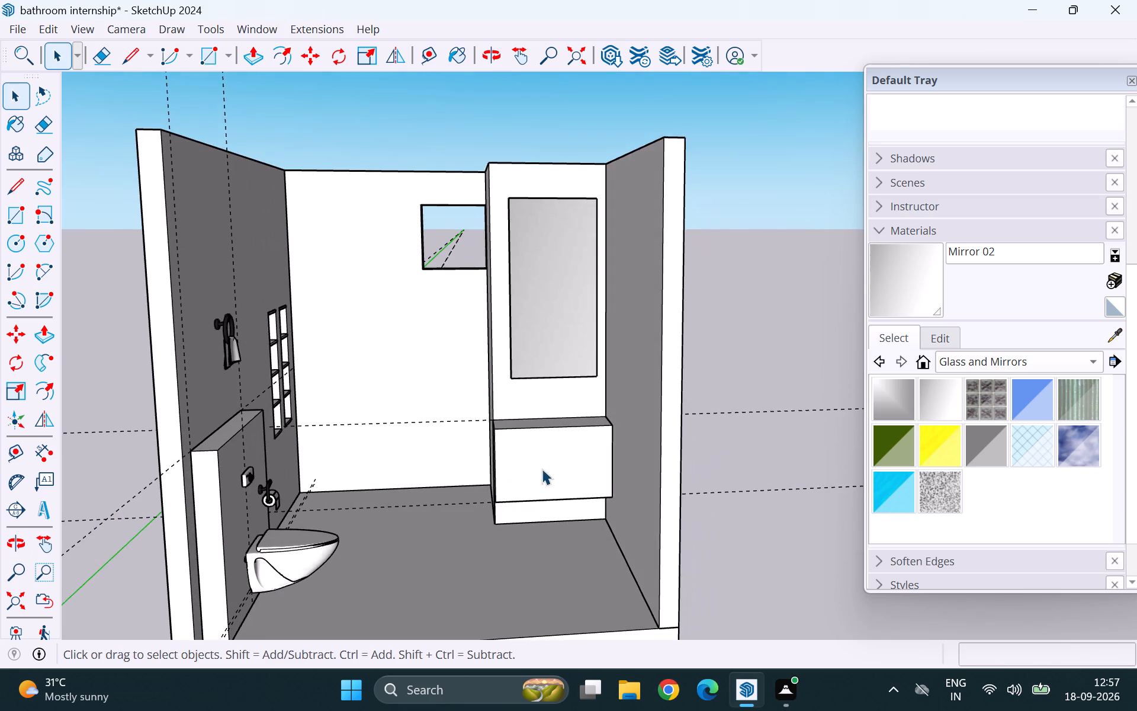
scroll(542, 469, "up", 2)
double_click(554, 483)
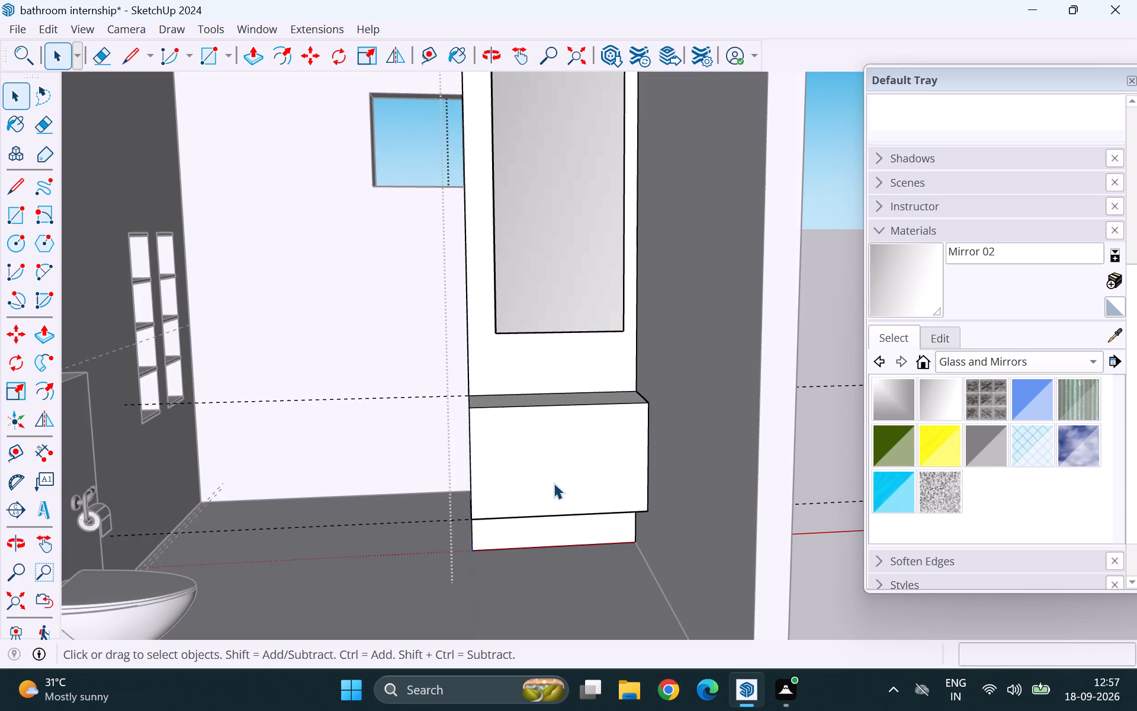
key("l")
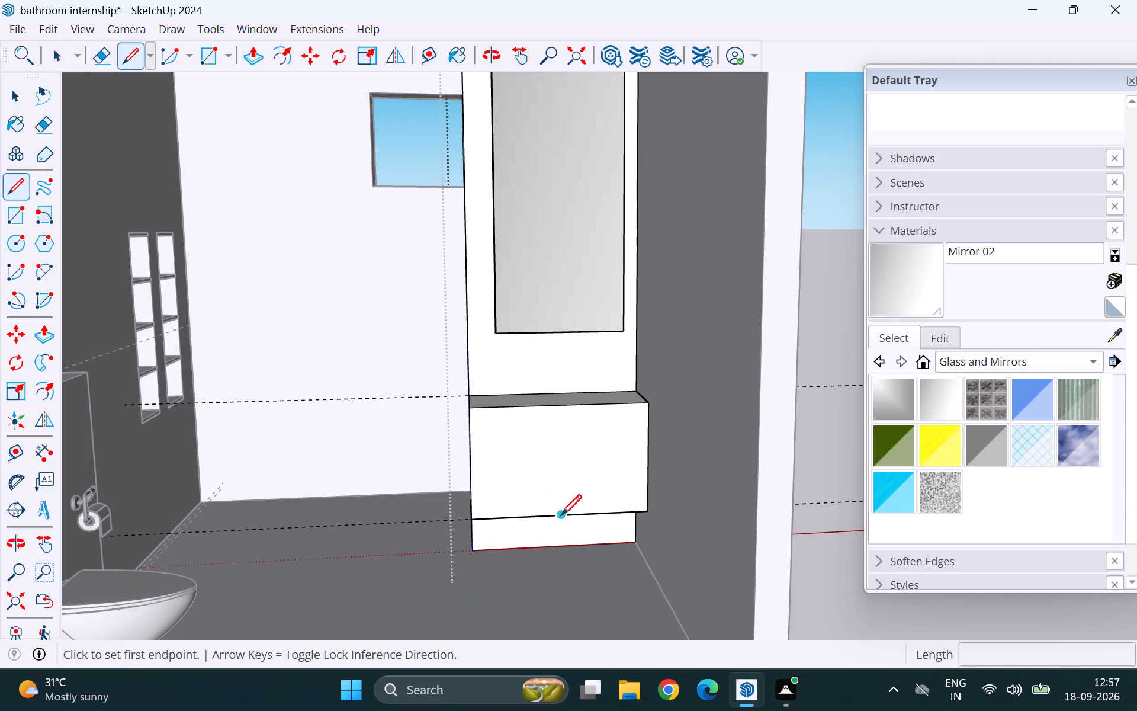
left_click(561, 515)
left_click(558, 406)
key("space")
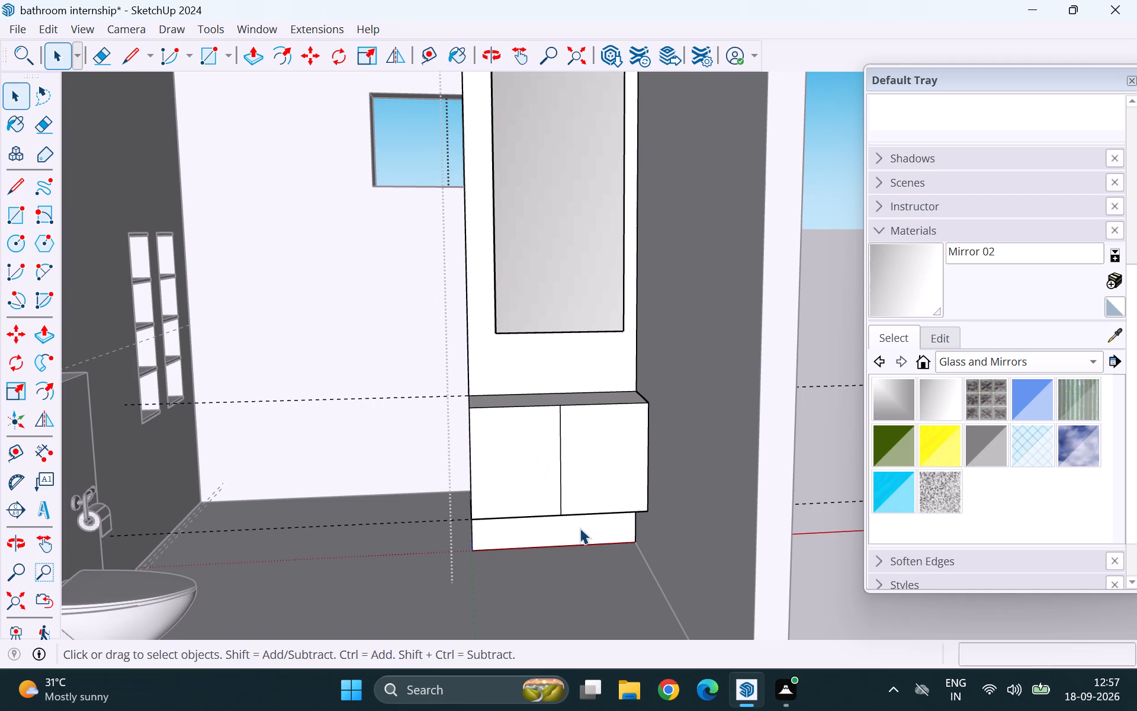
Copy the front face's central vertical line 1" toward the toilet side.
middle_click_drag(582, 535, 566, 522)
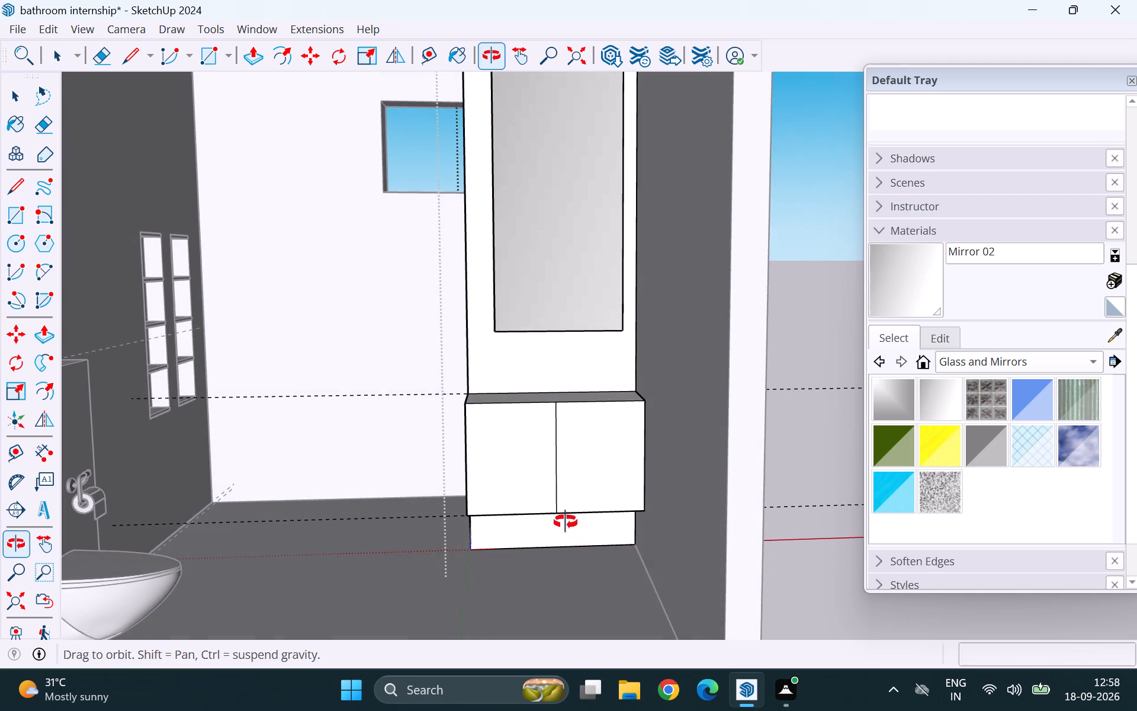
middle_click_drag(566, 522, 567, 520)
scroll(566, 462, "up", 8)
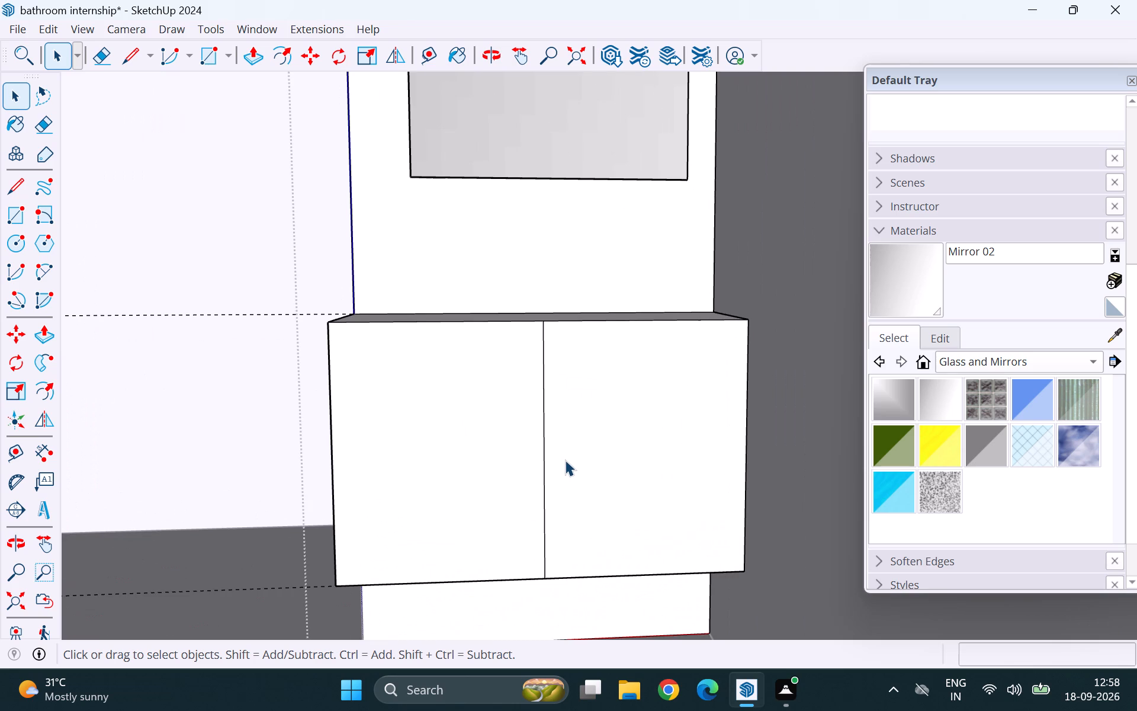
left_click(544, 492)
key("m")
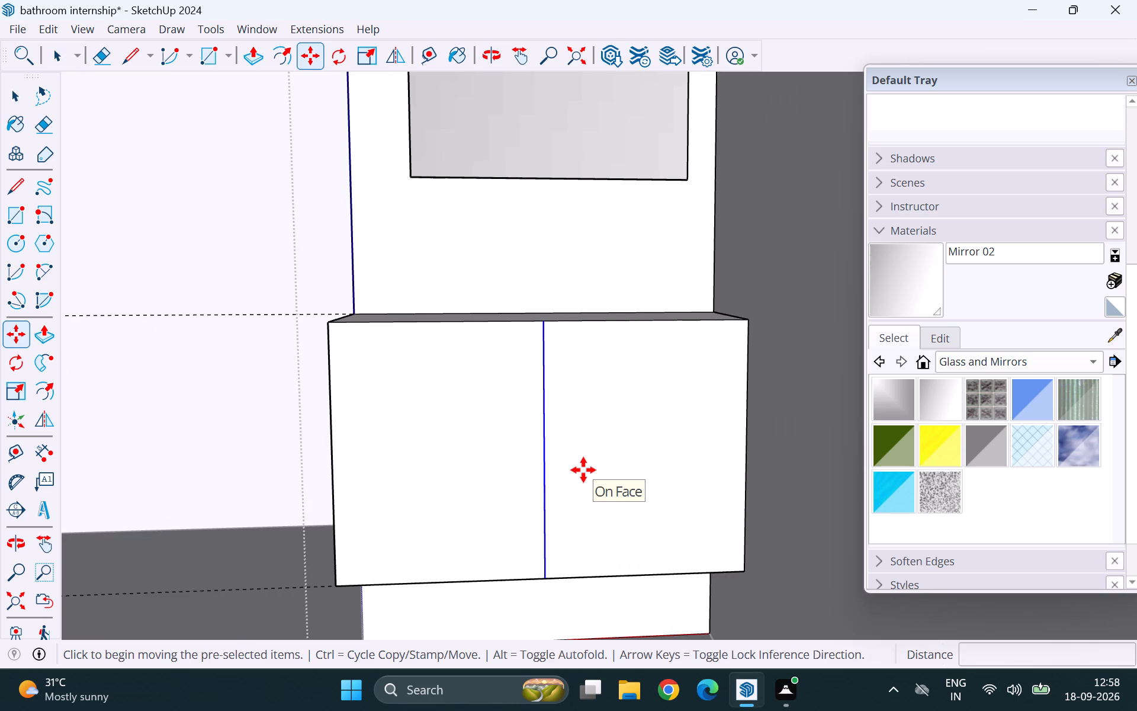
left_click(541, 578)
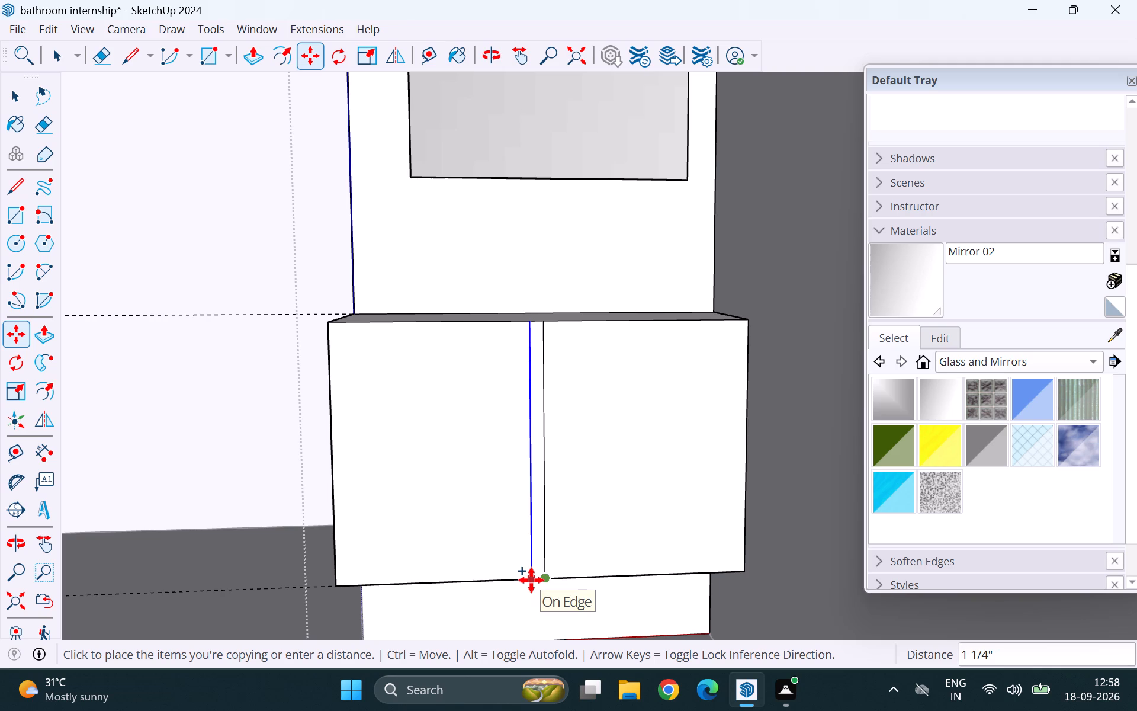
key("1")
key("Return")
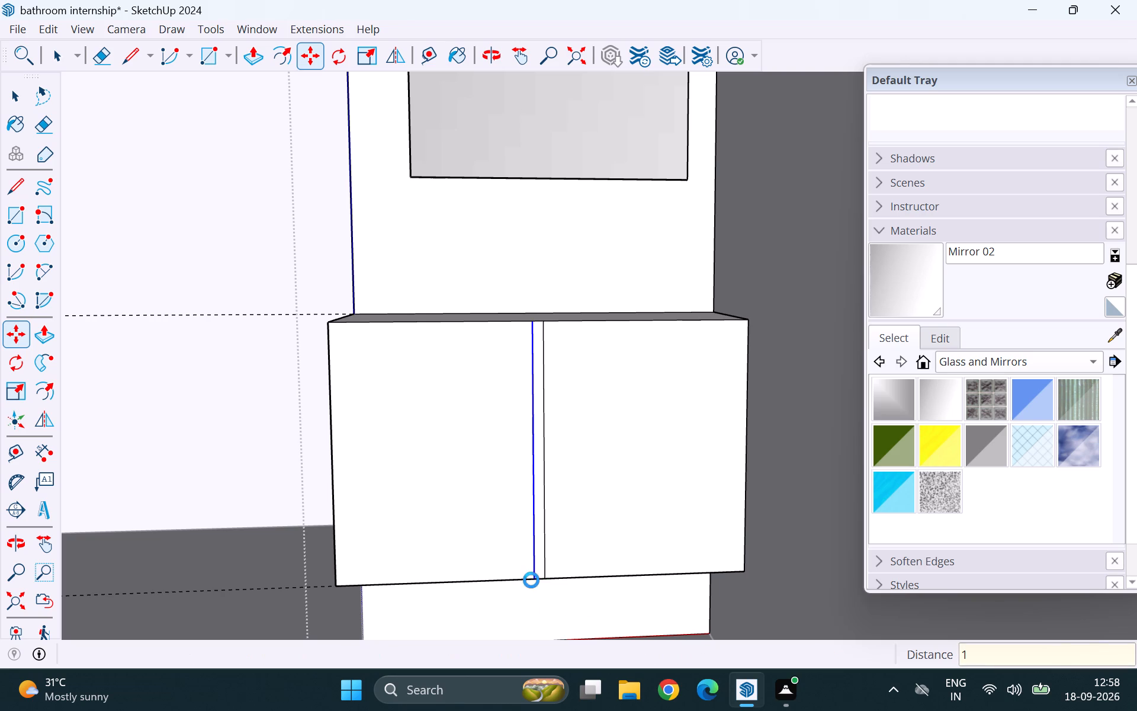
Copy the front face's toilet-side vertical line 2" away from the toilet, past the centre line.
scroll(542, 577, "up", 8)
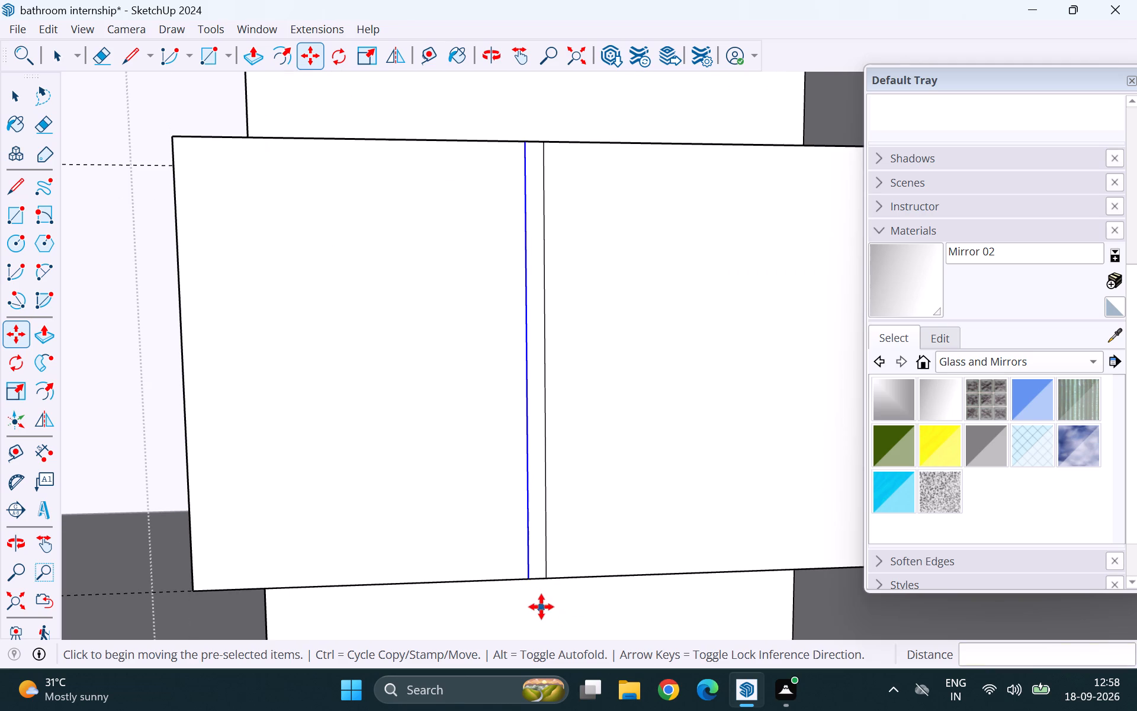
left_click(525, 577)
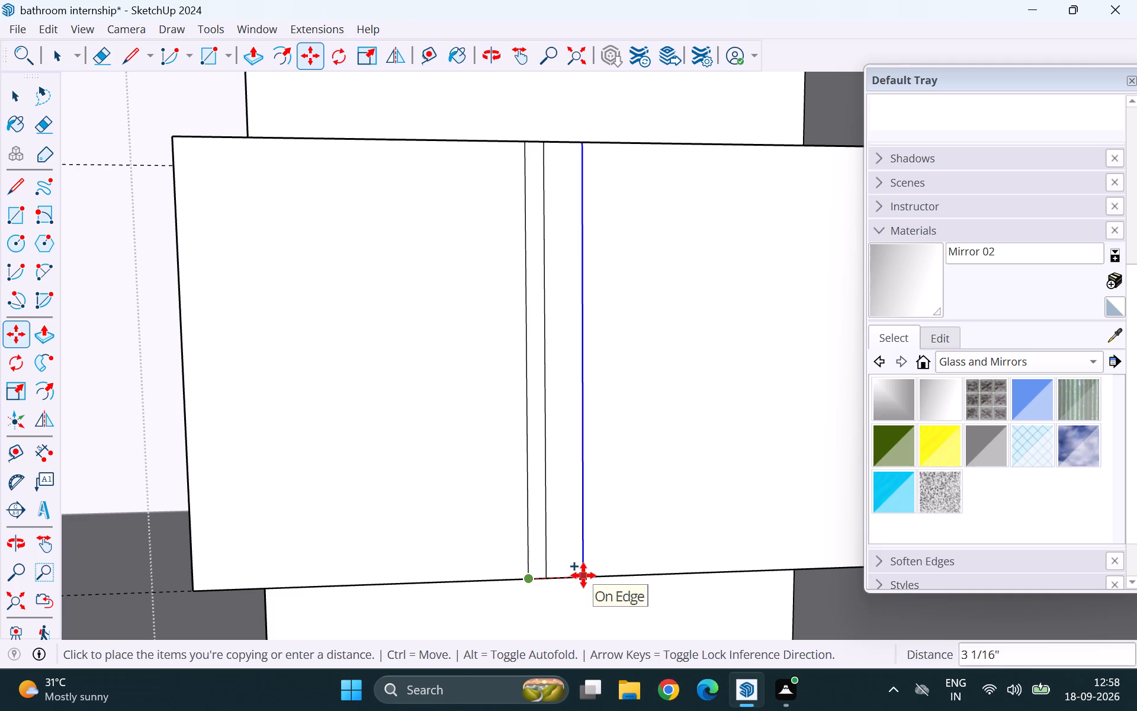
key("2")
key("Return")
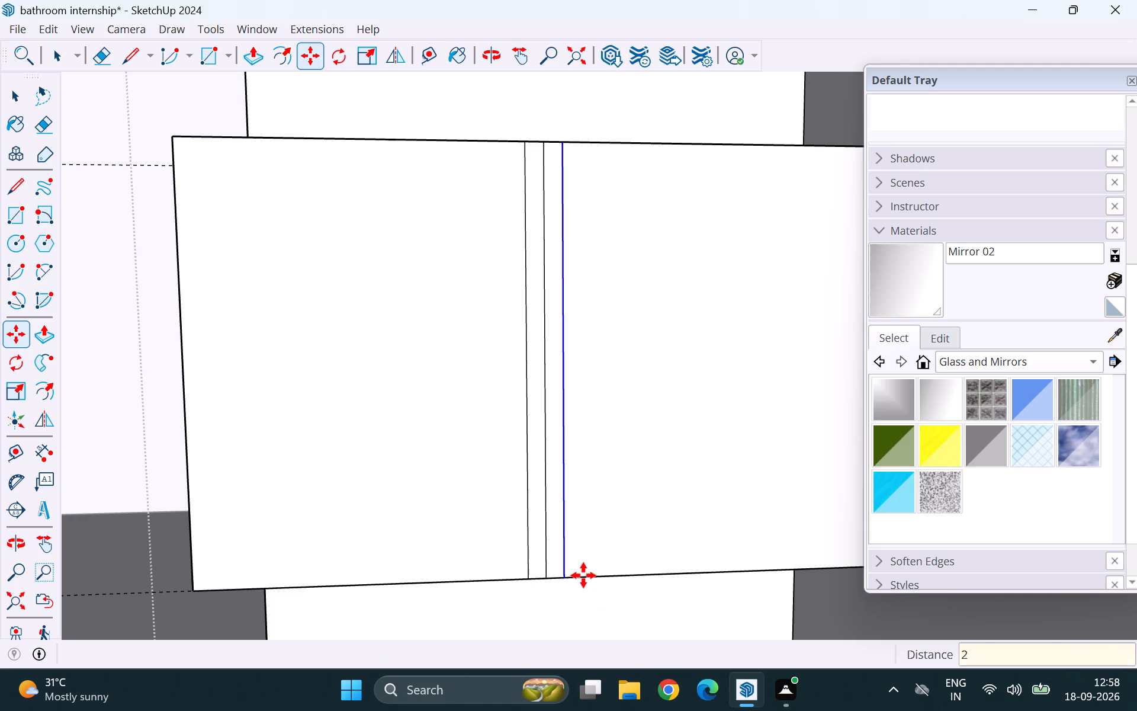
key("space")
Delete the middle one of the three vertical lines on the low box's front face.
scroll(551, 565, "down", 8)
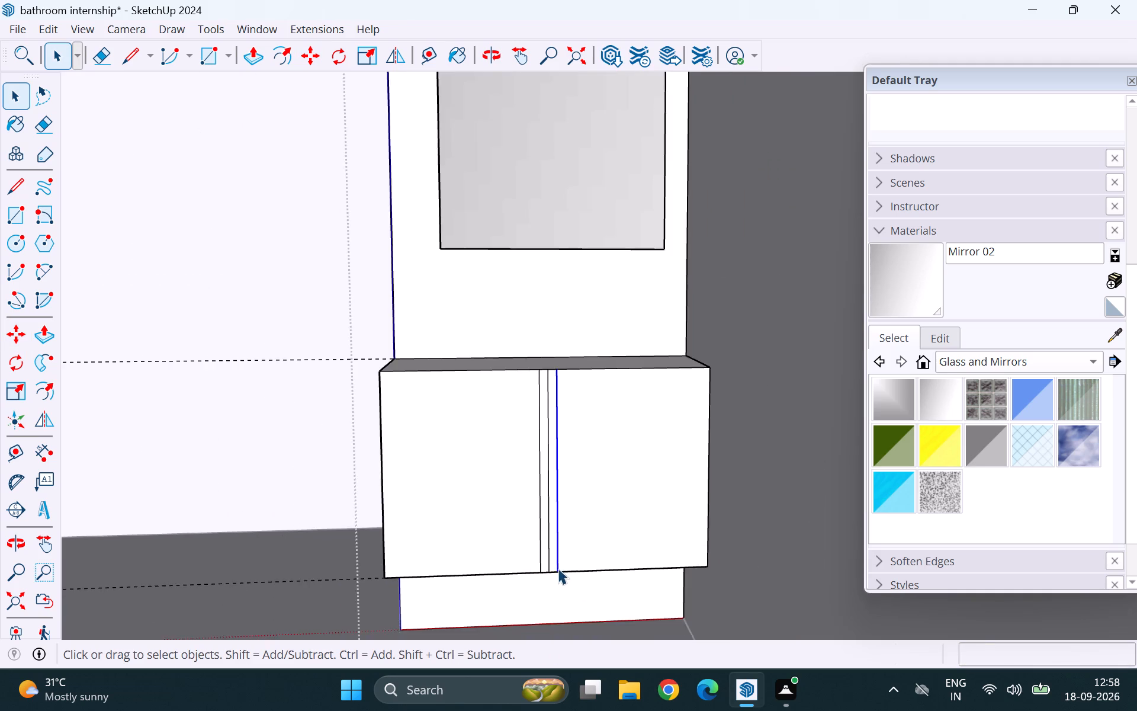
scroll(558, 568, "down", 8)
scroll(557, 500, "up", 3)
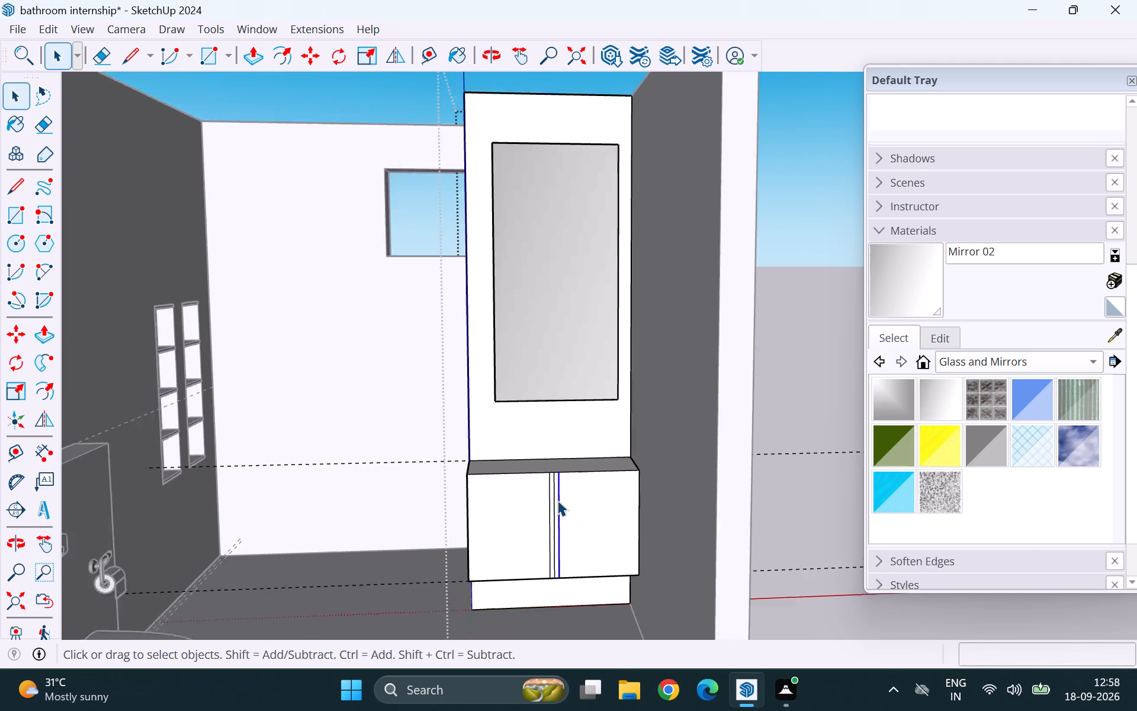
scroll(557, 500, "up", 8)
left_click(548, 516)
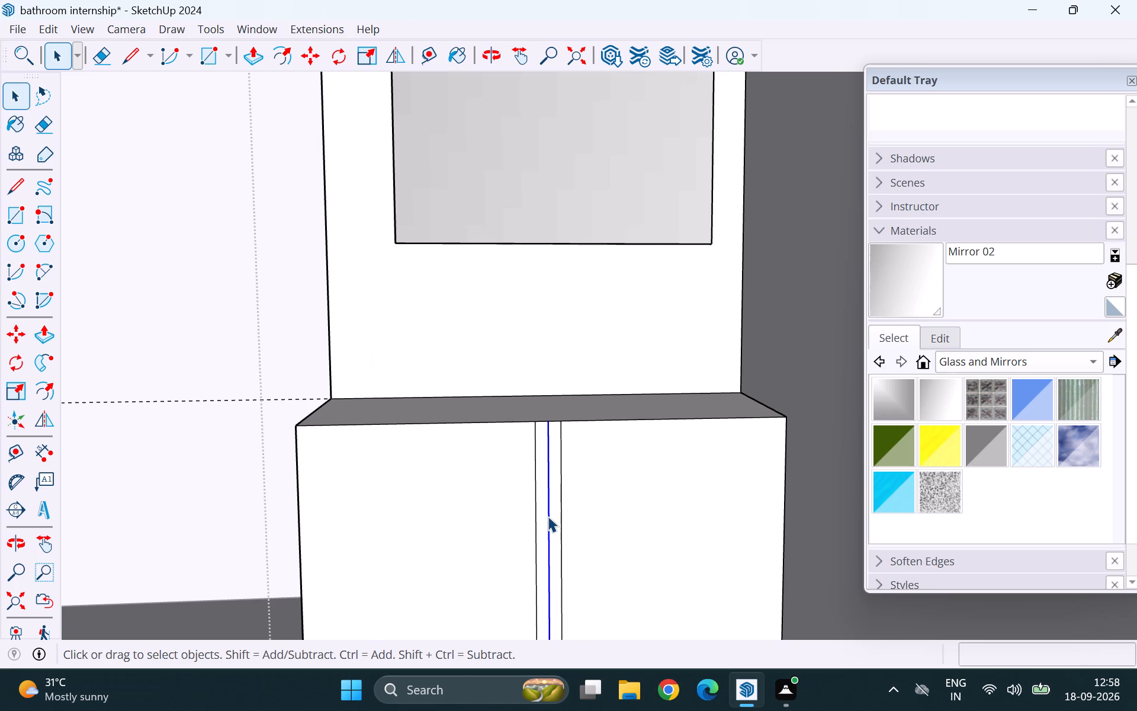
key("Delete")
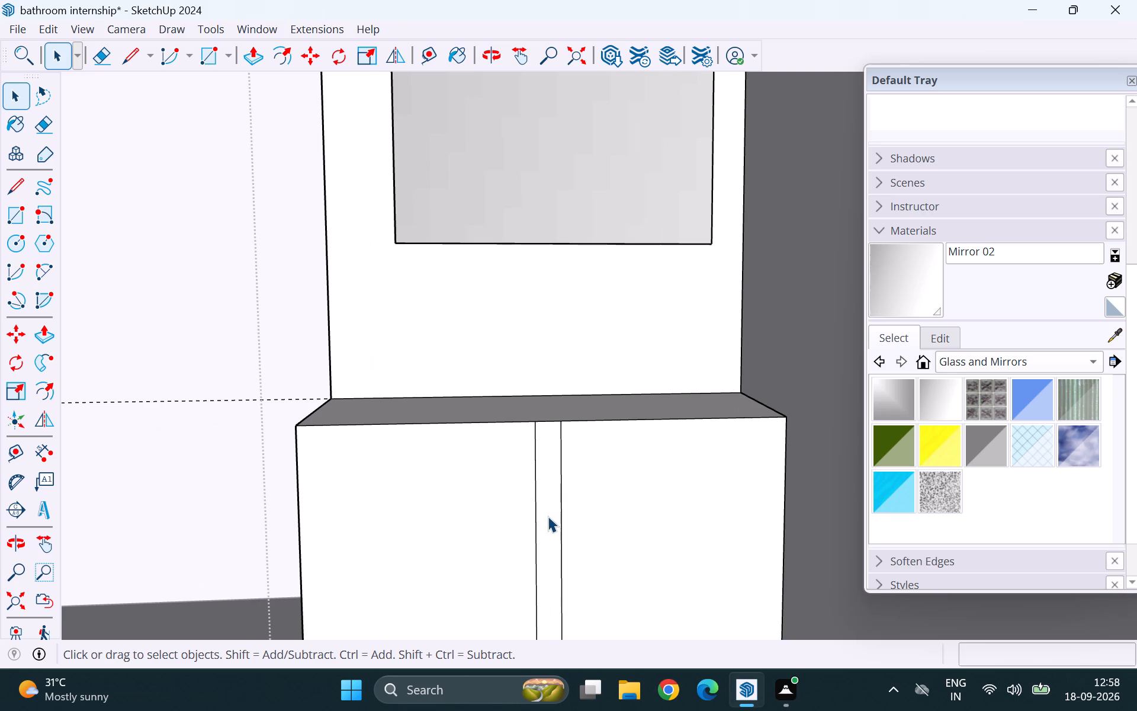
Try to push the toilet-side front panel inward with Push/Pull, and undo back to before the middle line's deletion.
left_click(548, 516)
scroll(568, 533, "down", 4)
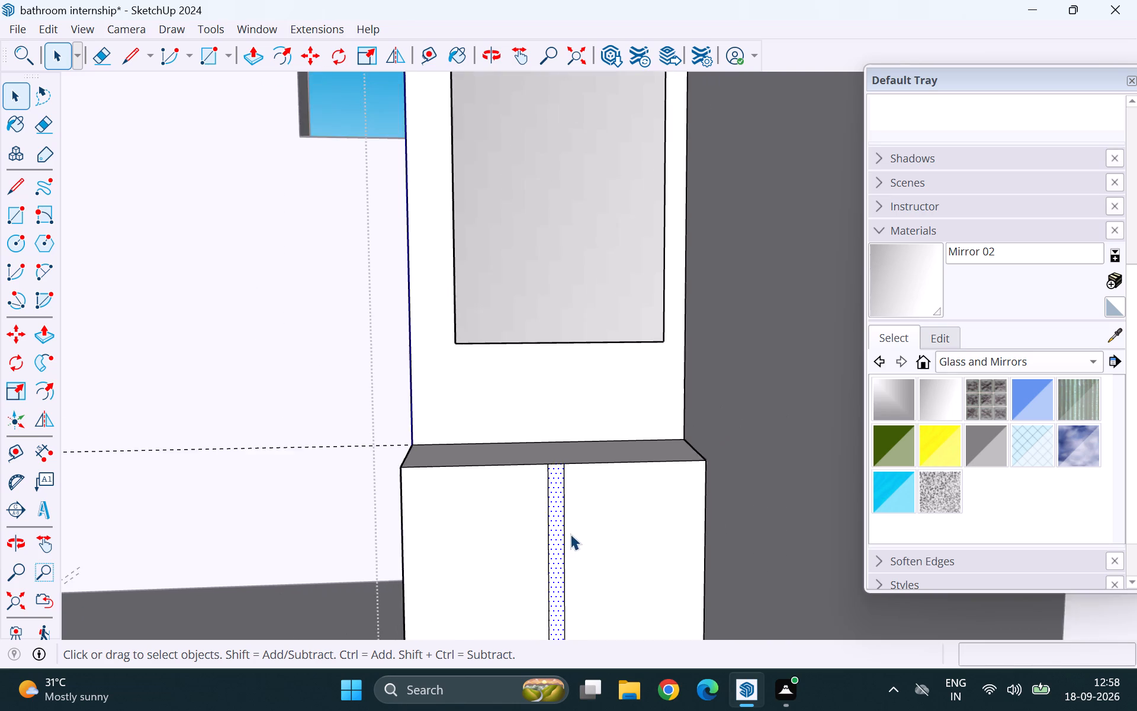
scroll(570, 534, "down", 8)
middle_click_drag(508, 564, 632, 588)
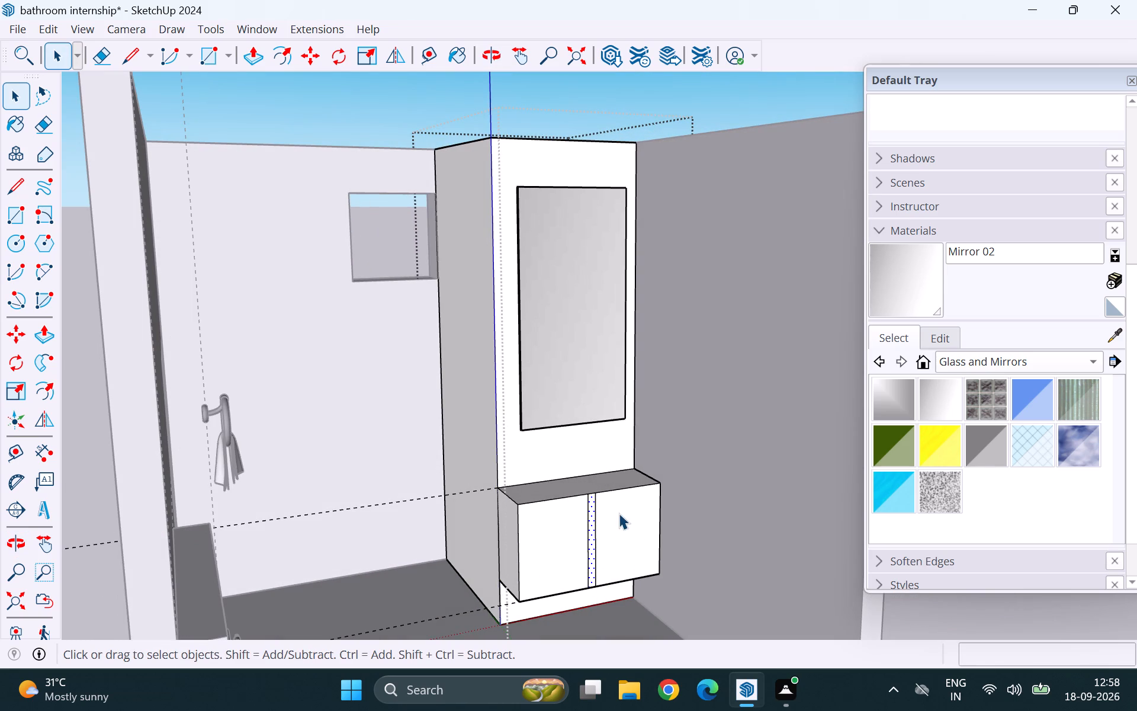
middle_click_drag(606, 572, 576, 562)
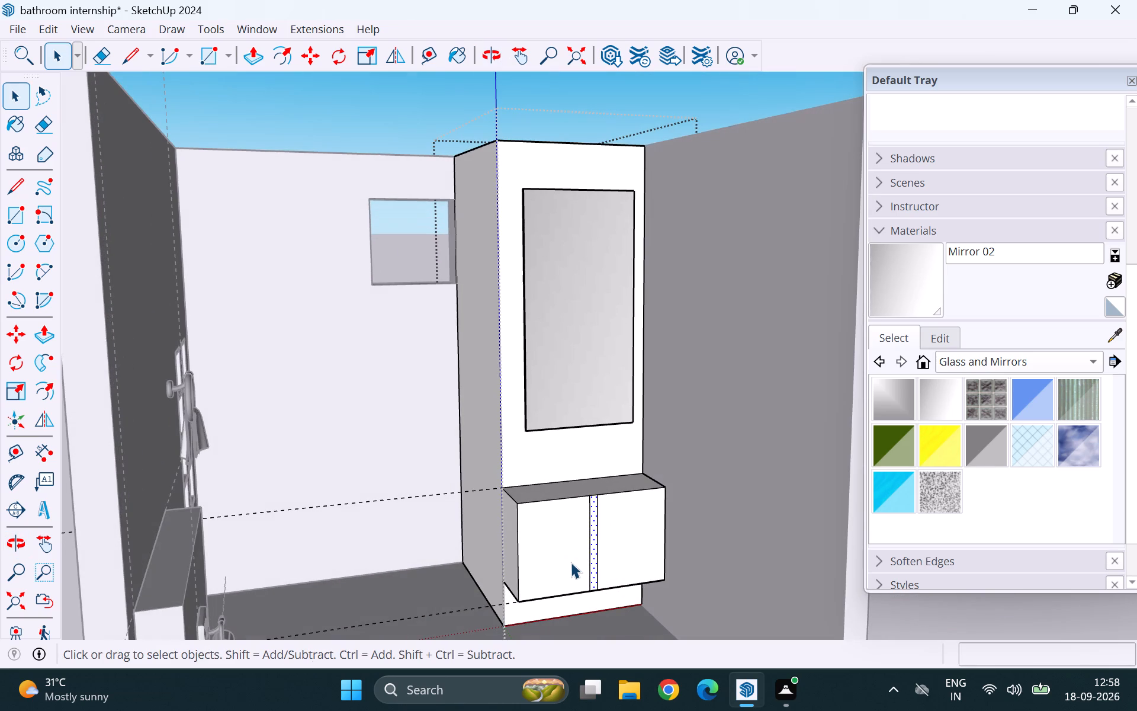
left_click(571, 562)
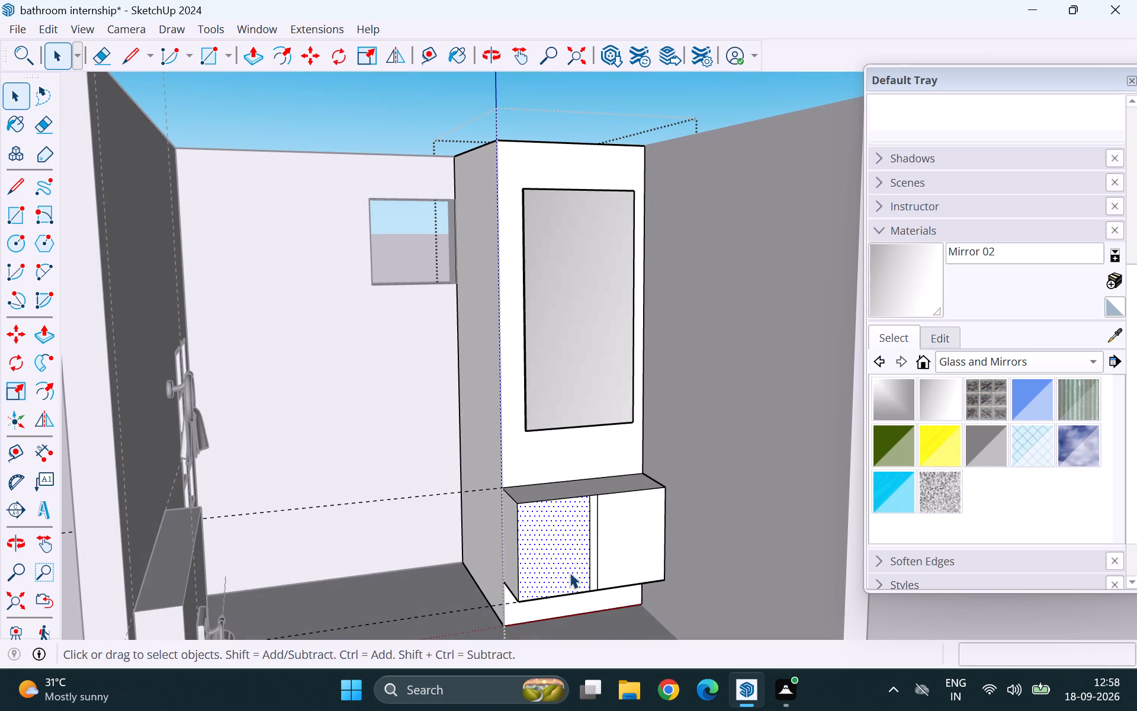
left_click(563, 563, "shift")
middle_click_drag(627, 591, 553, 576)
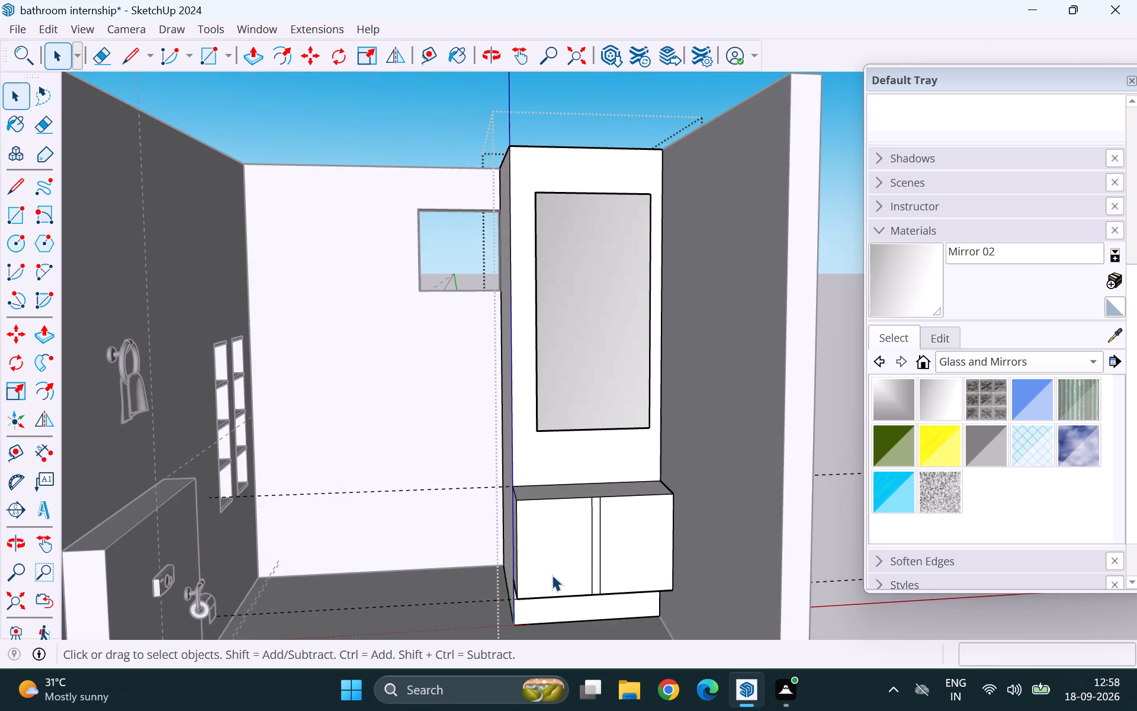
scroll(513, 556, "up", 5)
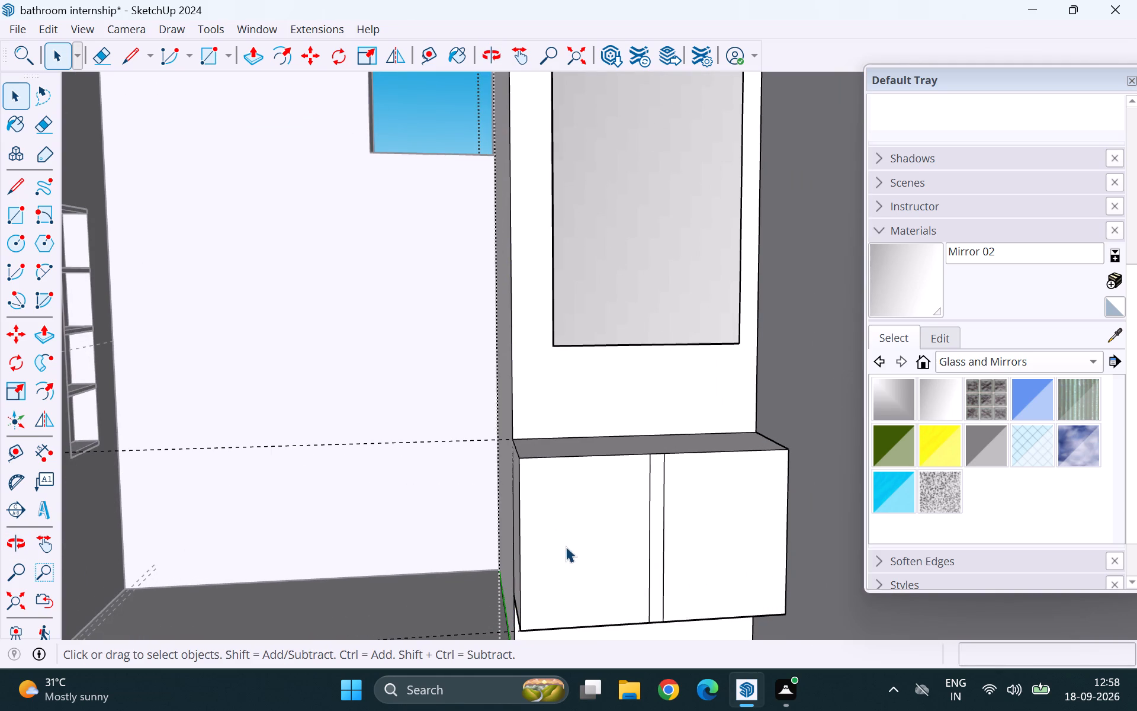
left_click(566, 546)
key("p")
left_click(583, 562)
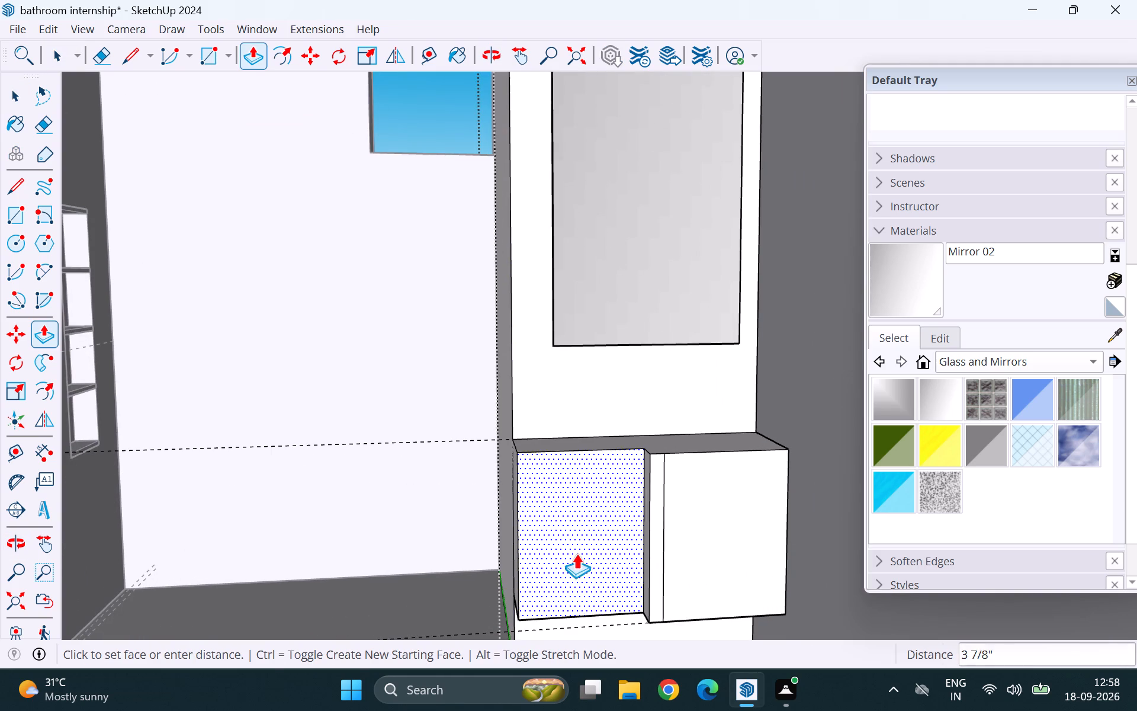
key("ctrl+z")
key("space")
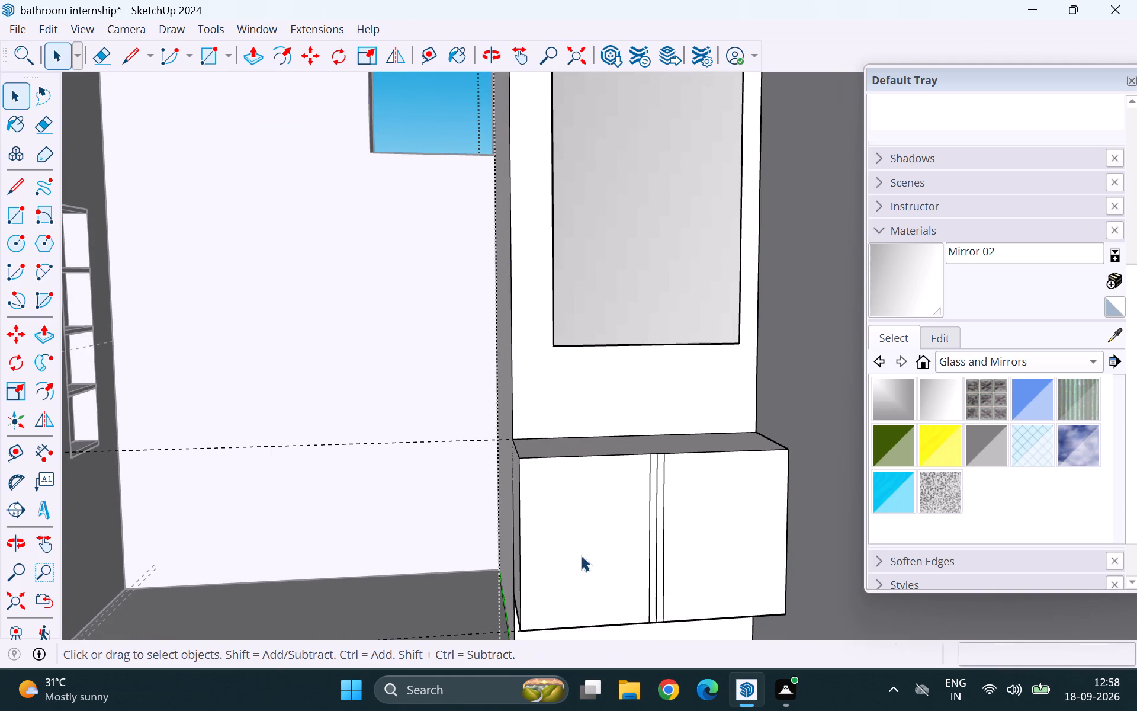
Delete the middle vertical line on the low box's front face, leaving a 2" divider strip.
scroll(598, 556, "down", 5)
middle_click(582, 537)
middle_click(582, 537)
middle_click_drag(580, 550, 573, 583)
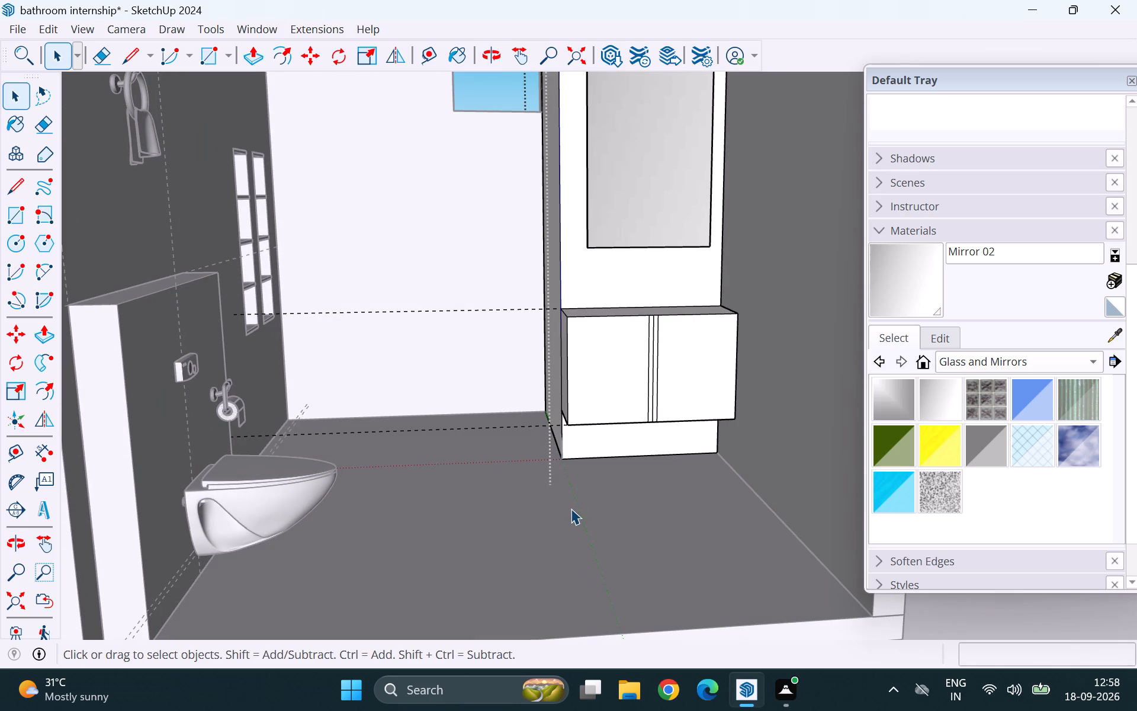
scroll(656, 326, "up", 9)
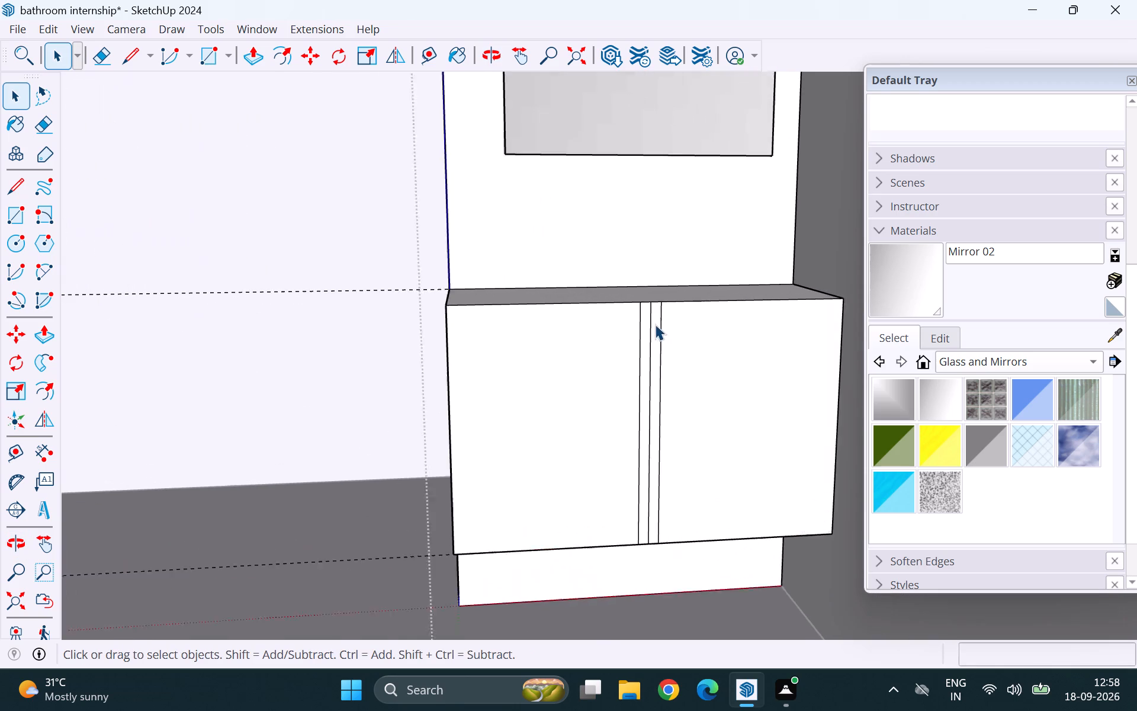
left_click(650, 339)
key("Delete")
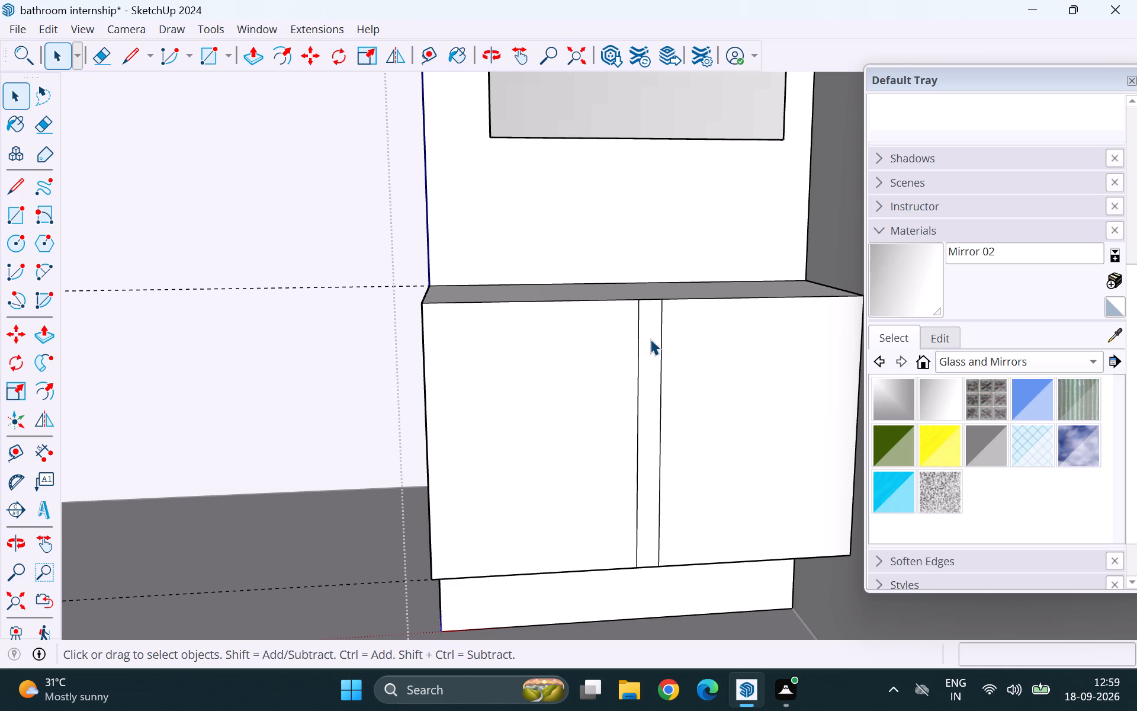
Draw a 1' 6" by 2' rectangle over the toilet-side front panel and a matching corner-to-corner rectangle over the other panel.
key("r")
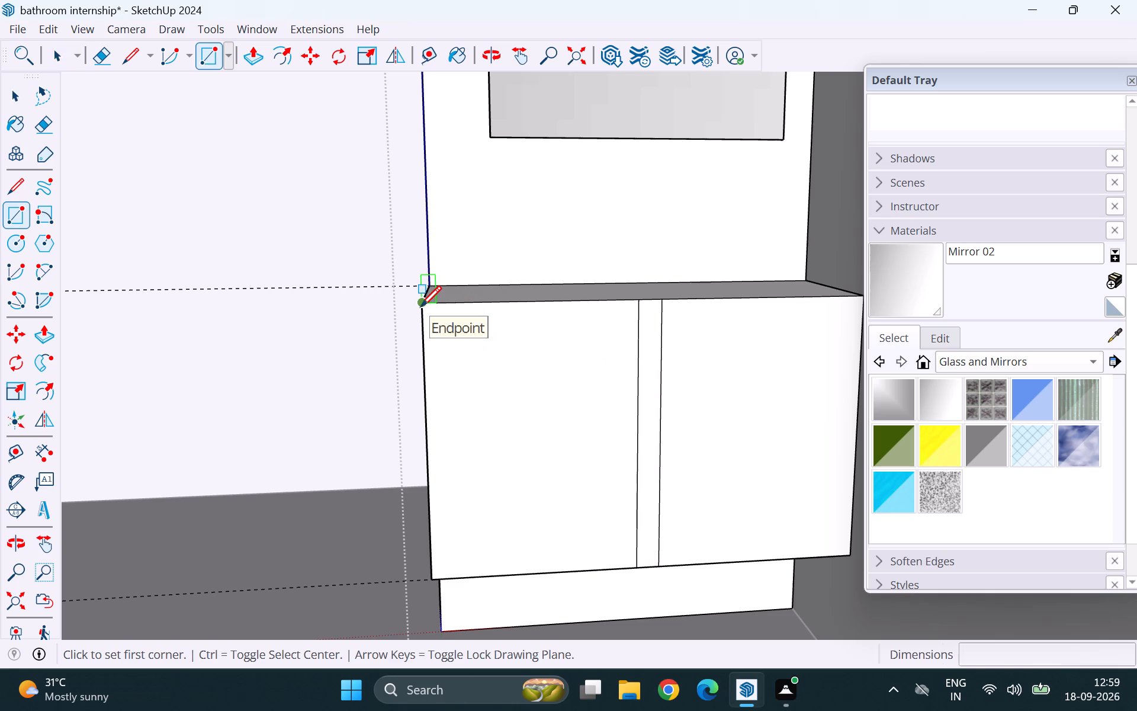
left_click(420, 306)
left_click(635, 568)
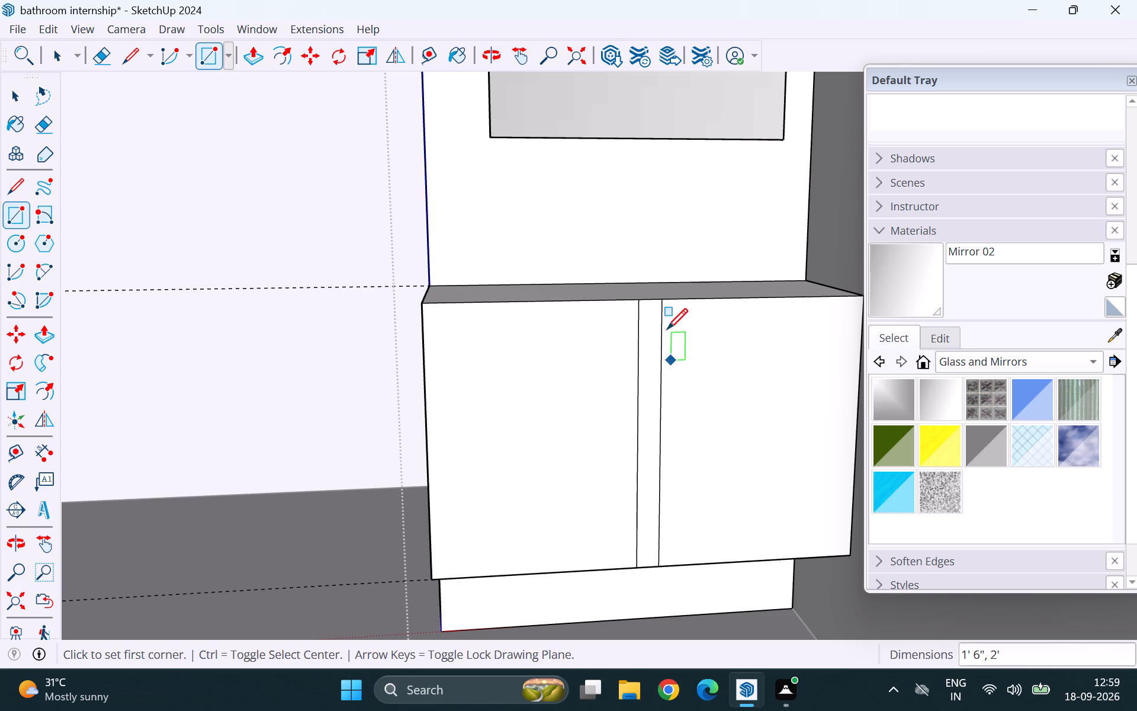
left_click(663, 299)
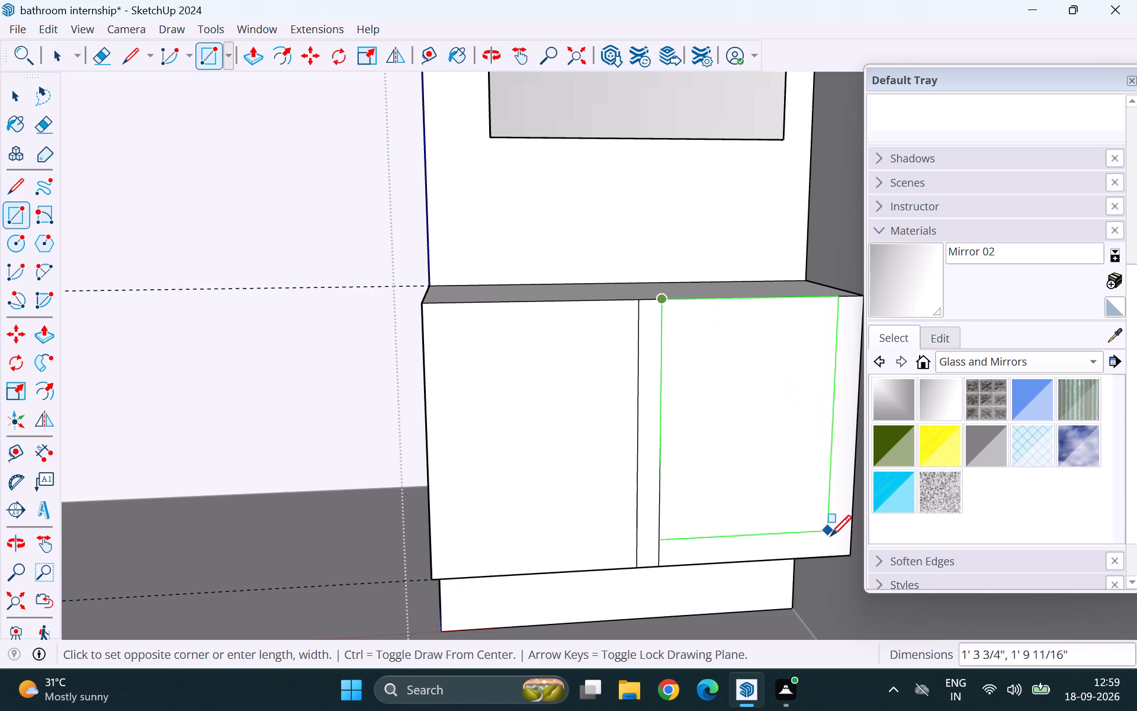
left_click(850, 553)
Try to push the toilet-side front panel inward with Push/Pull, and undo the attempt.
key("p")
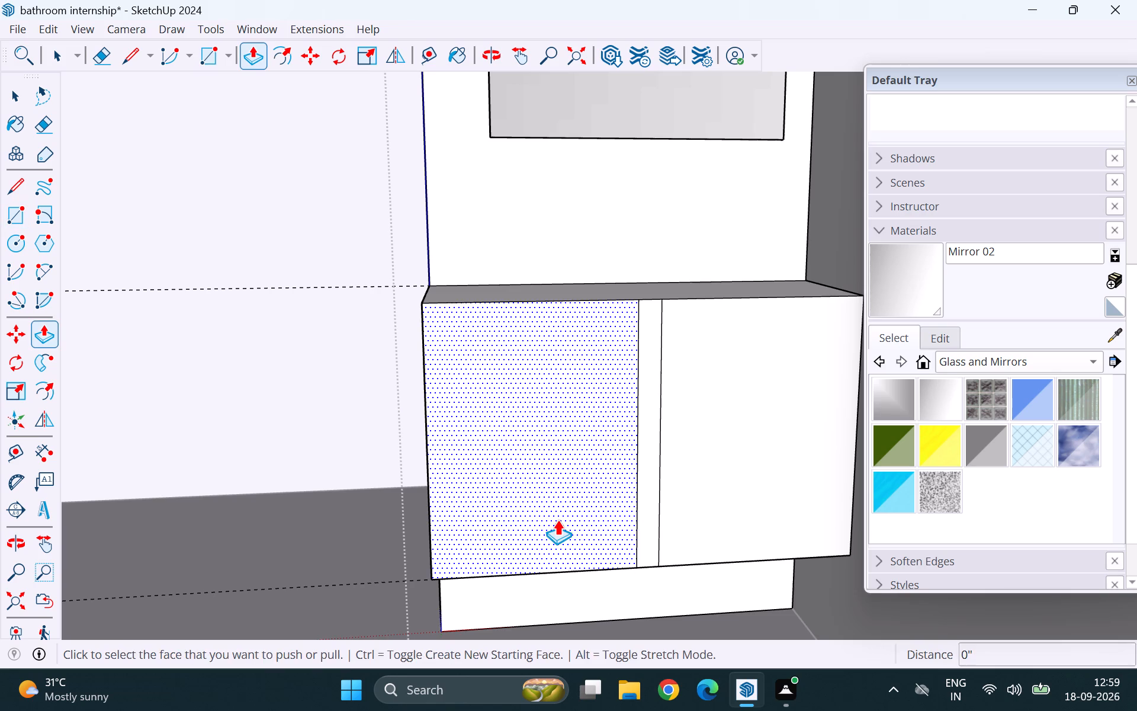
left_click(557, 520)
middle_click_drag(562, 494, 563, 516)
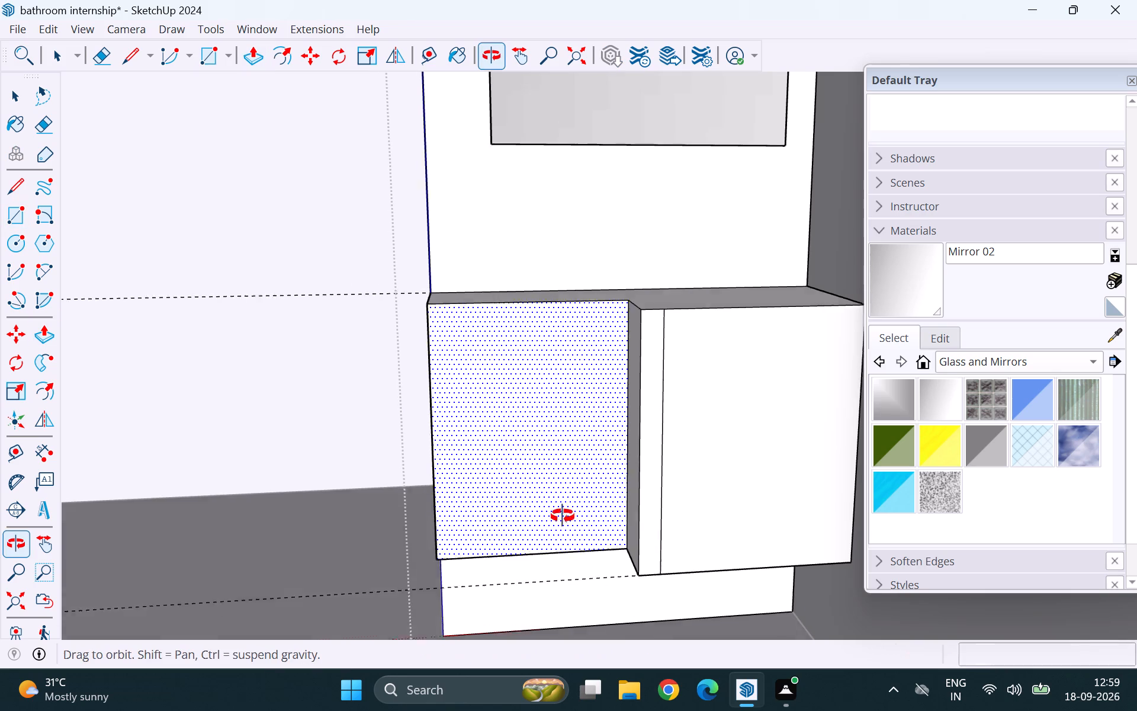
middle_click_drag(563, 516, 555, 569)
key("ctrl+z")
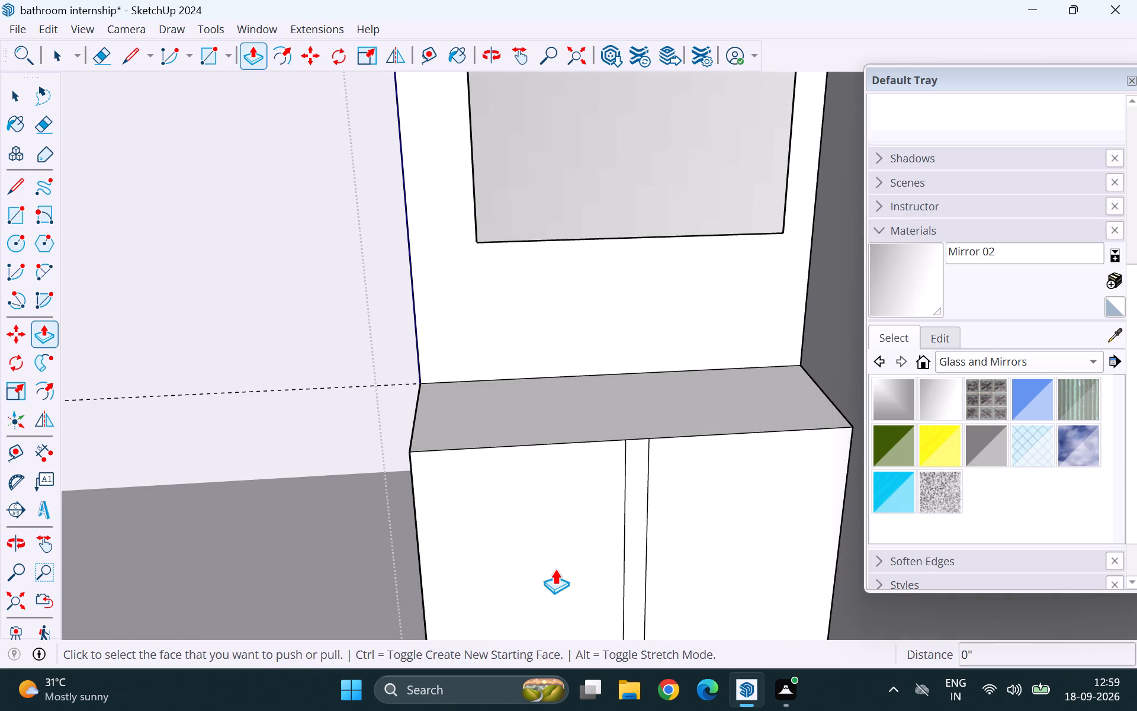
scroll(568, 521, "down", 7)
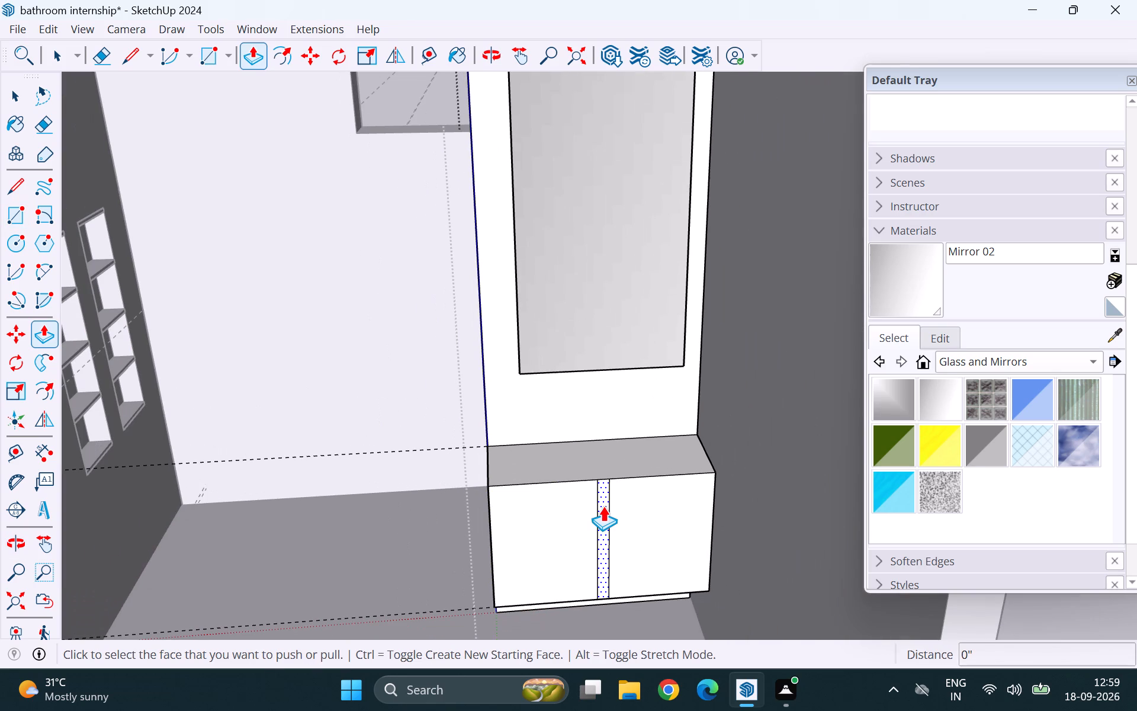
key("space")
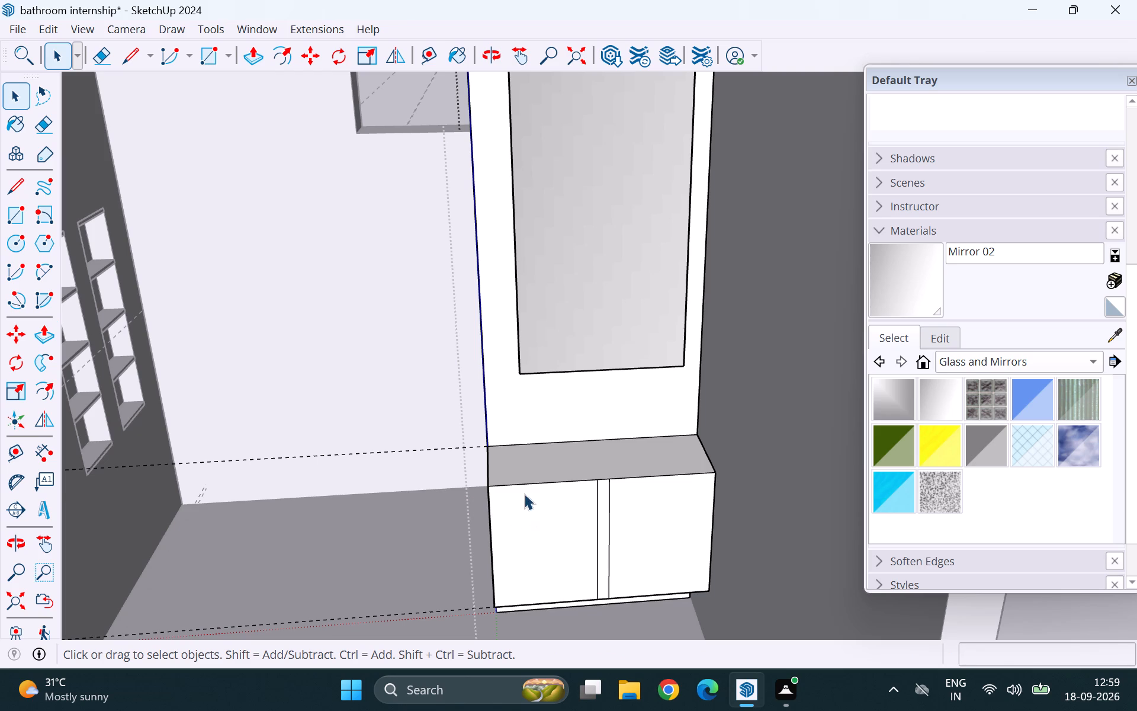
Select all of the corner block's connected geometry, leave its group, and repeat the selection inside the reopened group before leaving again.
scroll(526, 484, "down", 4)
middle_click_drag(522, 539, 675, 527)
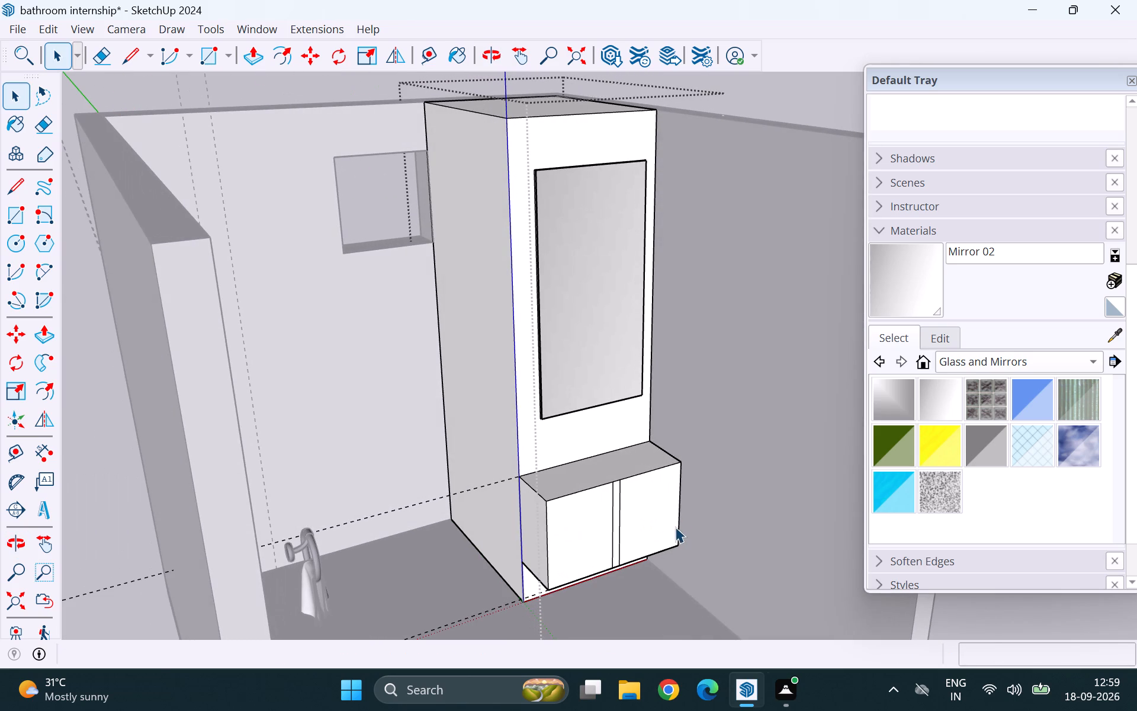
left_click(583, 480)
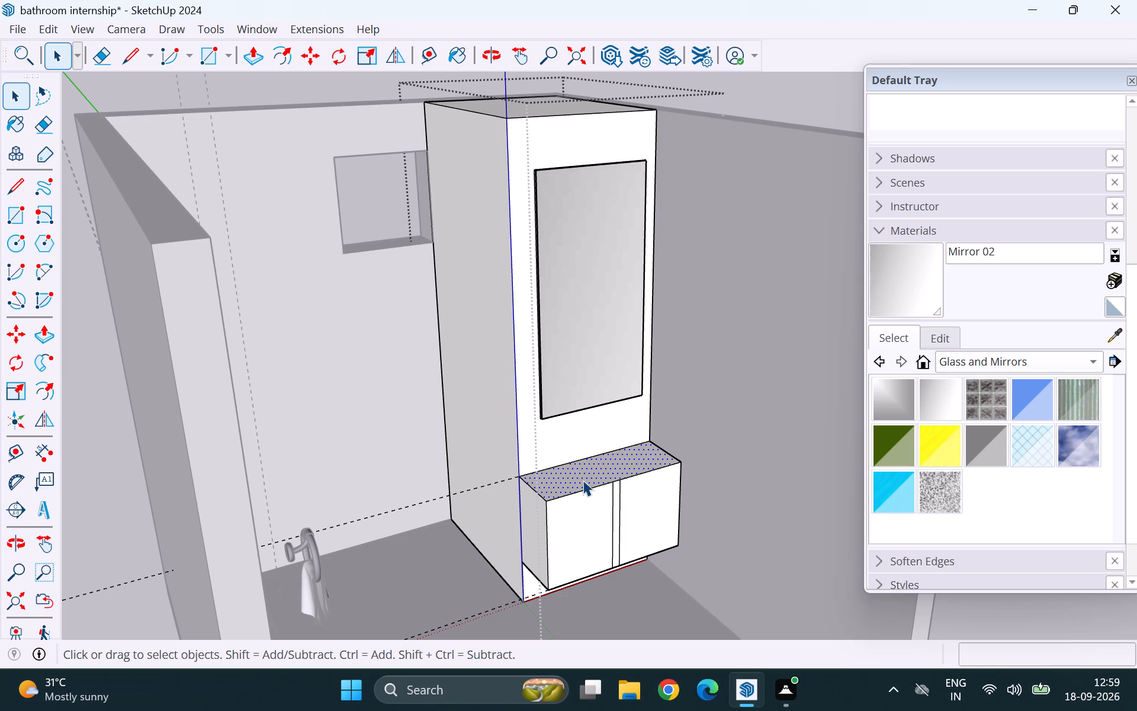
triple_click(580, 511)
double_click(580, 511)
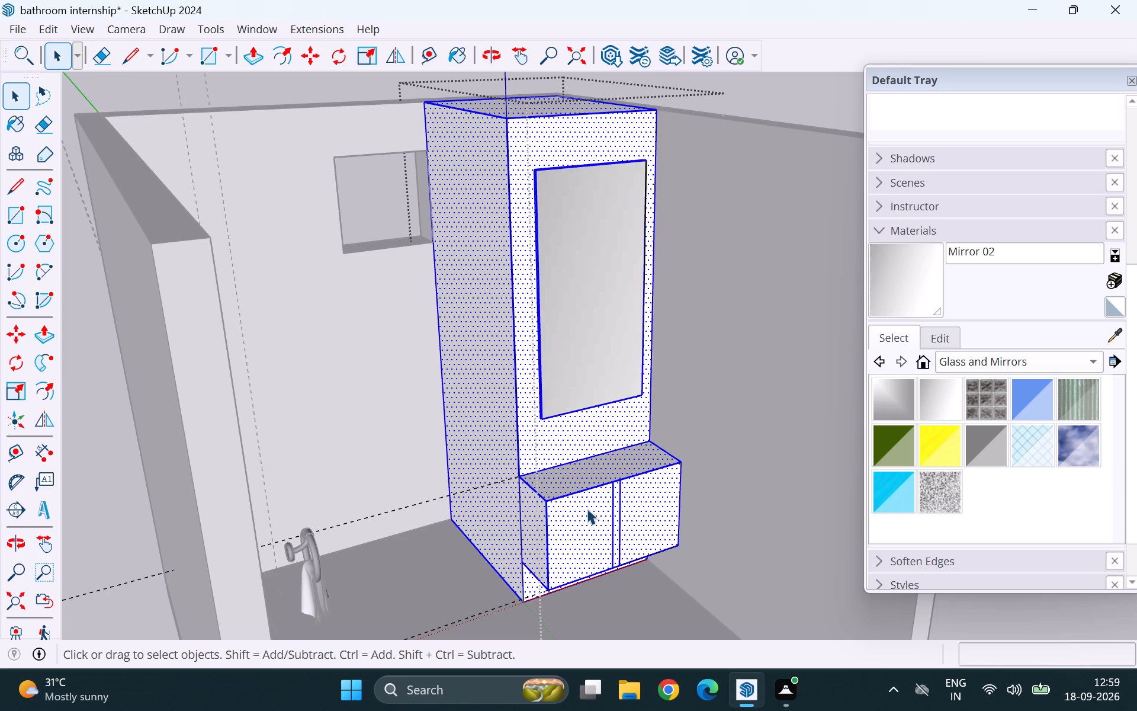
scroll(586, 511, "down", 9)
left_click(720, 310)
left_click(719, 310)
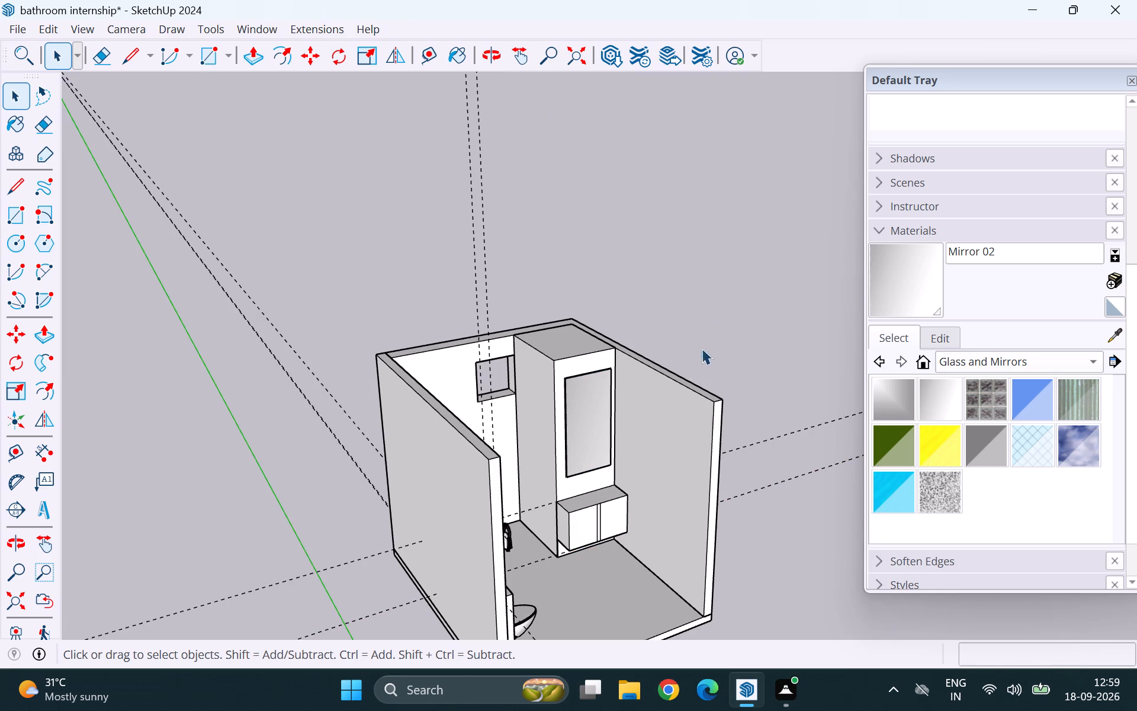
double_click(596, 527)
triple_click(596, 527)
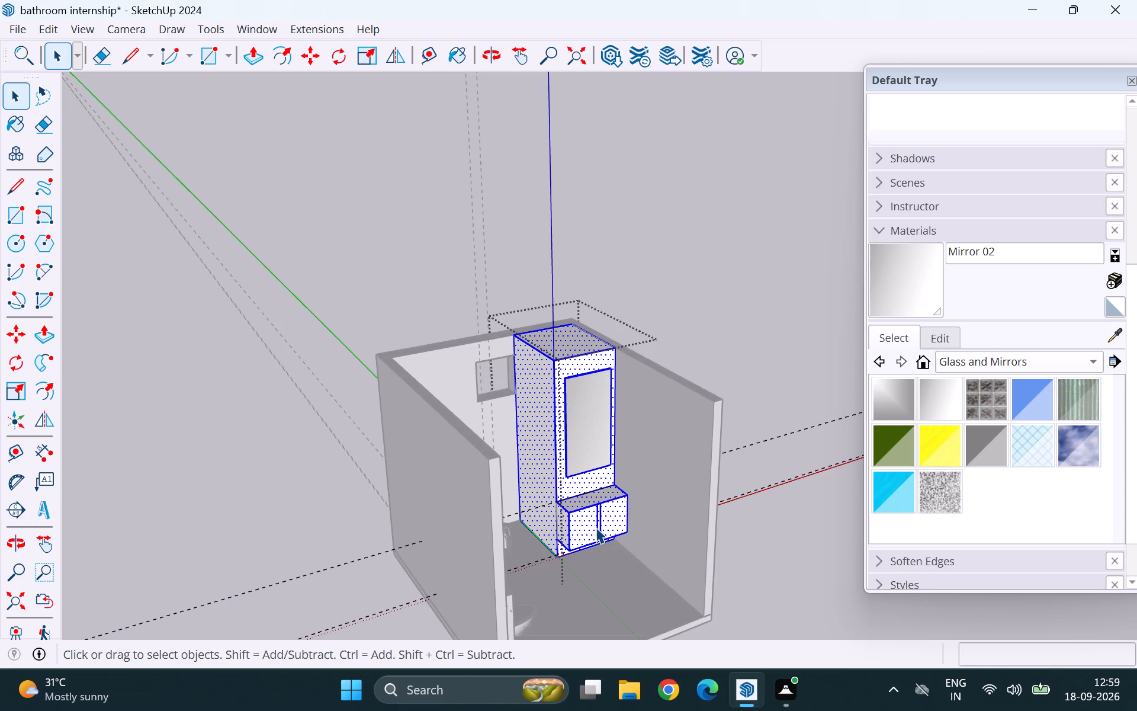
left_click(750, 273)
Check the corner block's connected geometry by selecting it all inside its group, and leave the group.
scroll(605, 535, "up", 4)
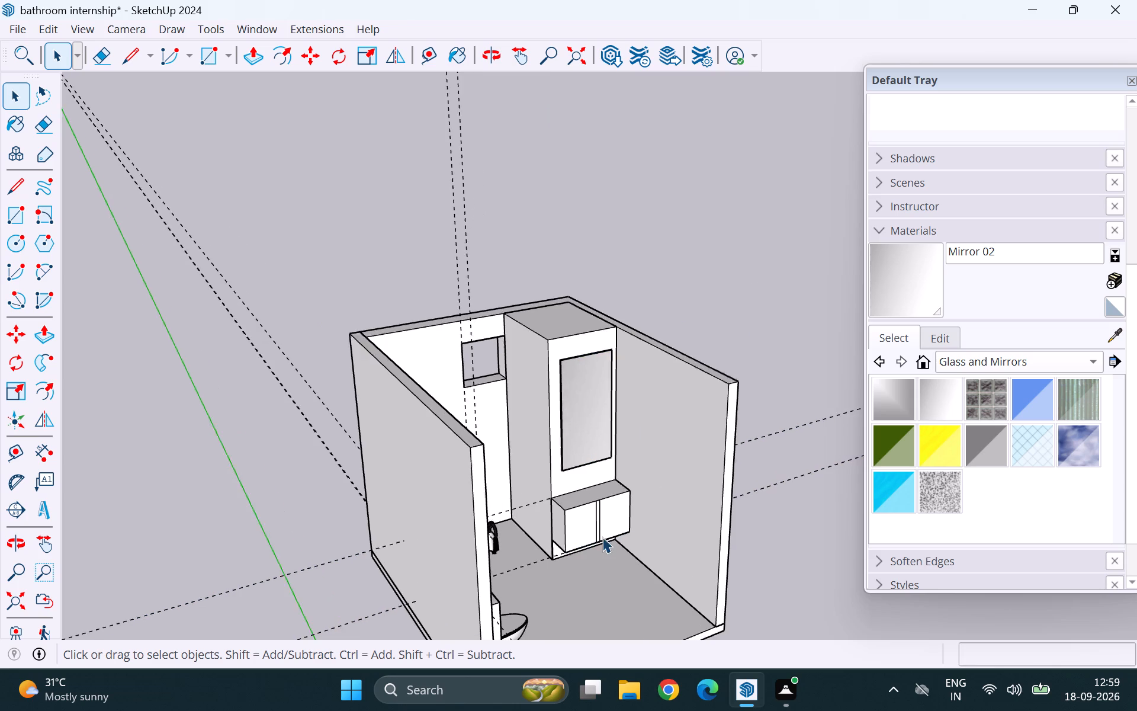
scroll(602, 537, "up", 5)
left_click(514, 530)
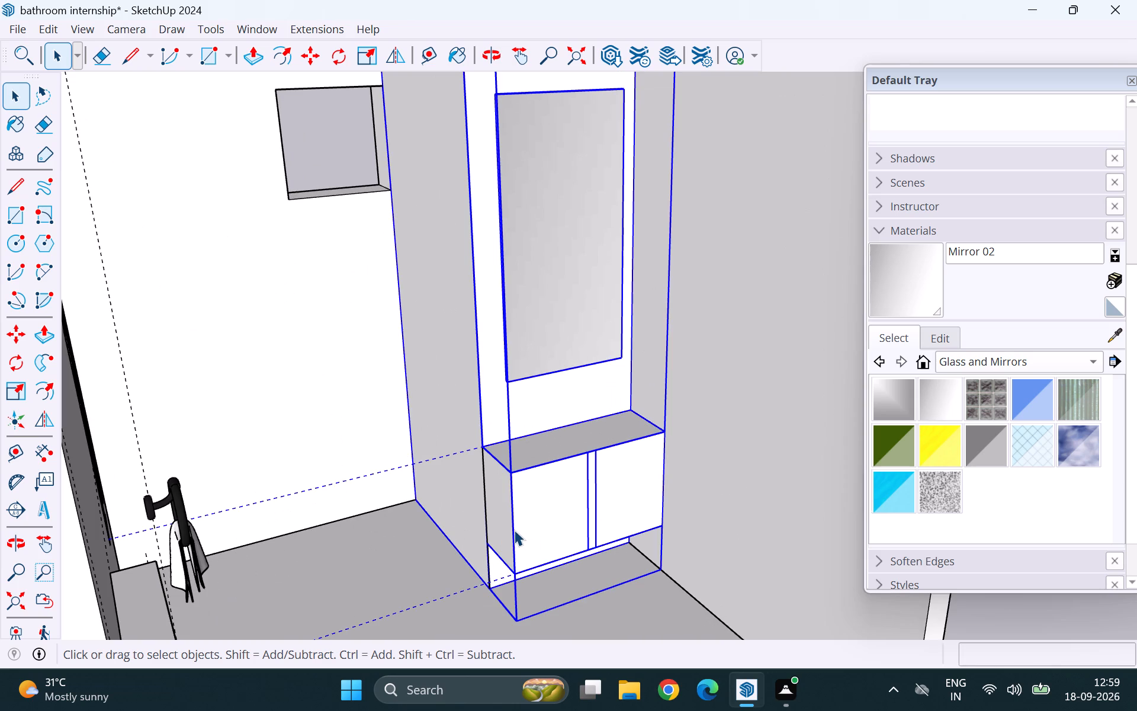
double_click(514, 530)
left_click(514, 530)
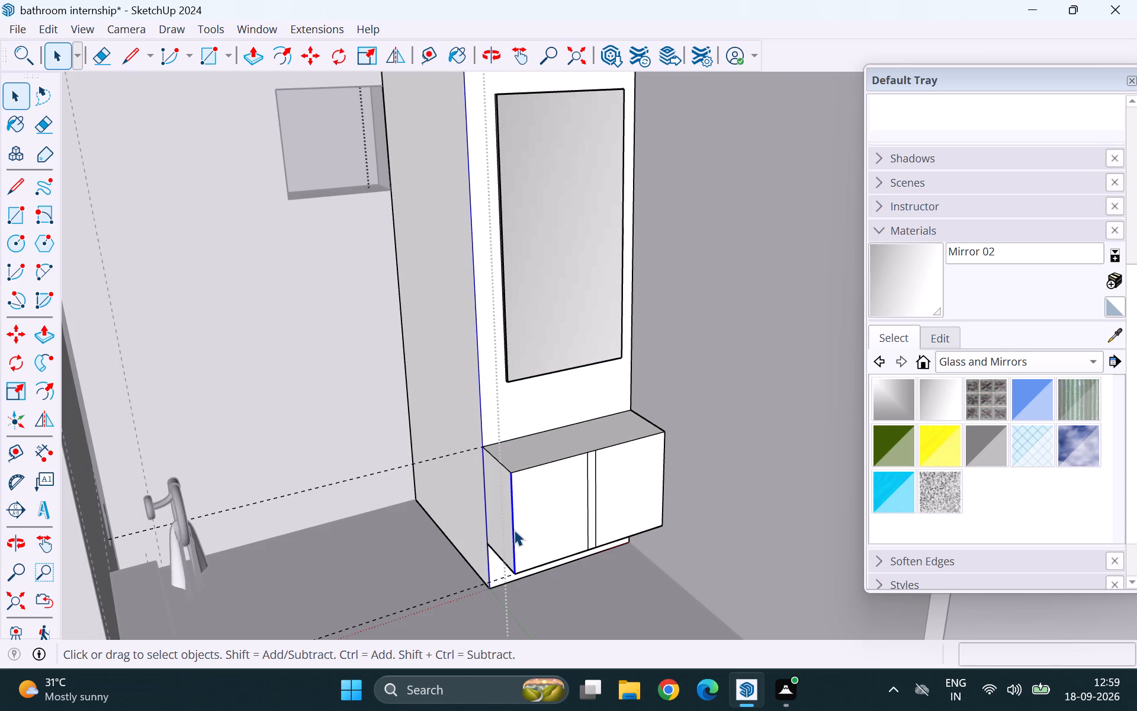
double_click(535, 514)
double_click(535, 514)
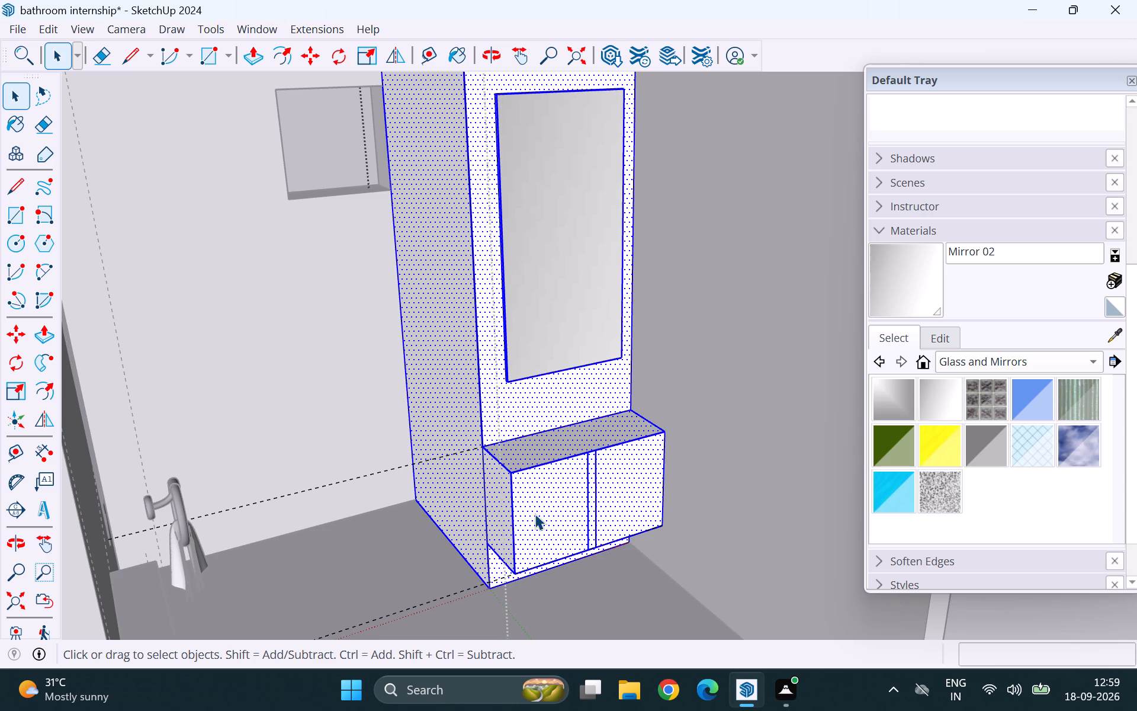
scroll(370, 530, "down", 12)
left_click(634, 311)
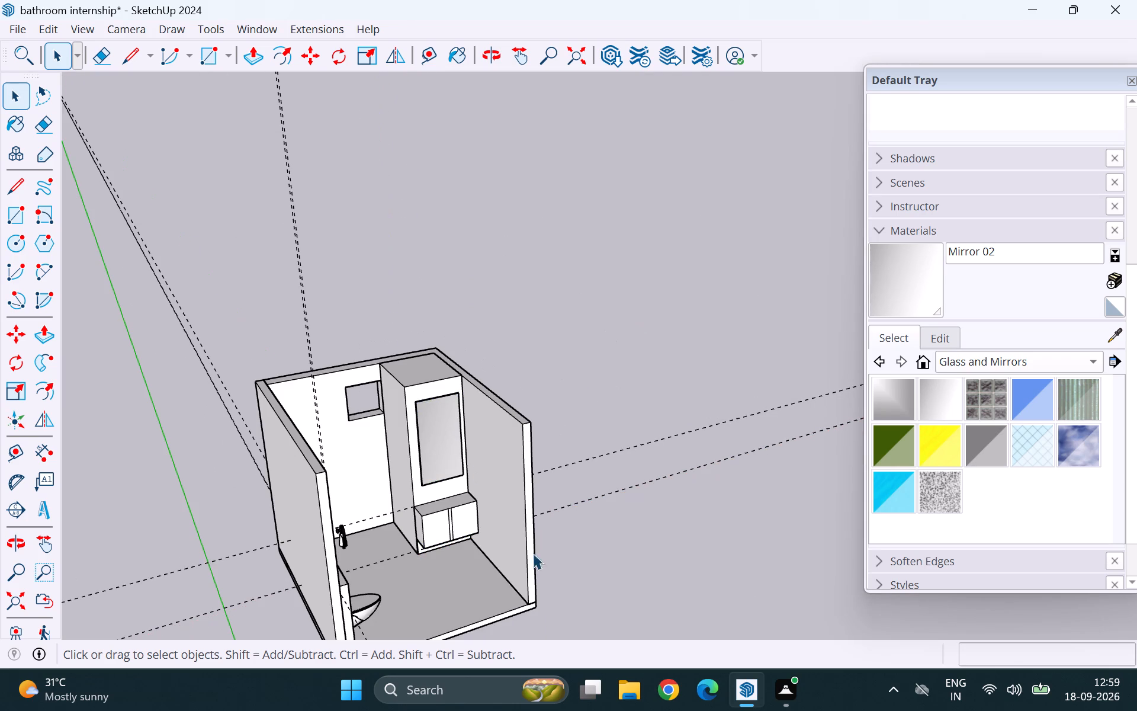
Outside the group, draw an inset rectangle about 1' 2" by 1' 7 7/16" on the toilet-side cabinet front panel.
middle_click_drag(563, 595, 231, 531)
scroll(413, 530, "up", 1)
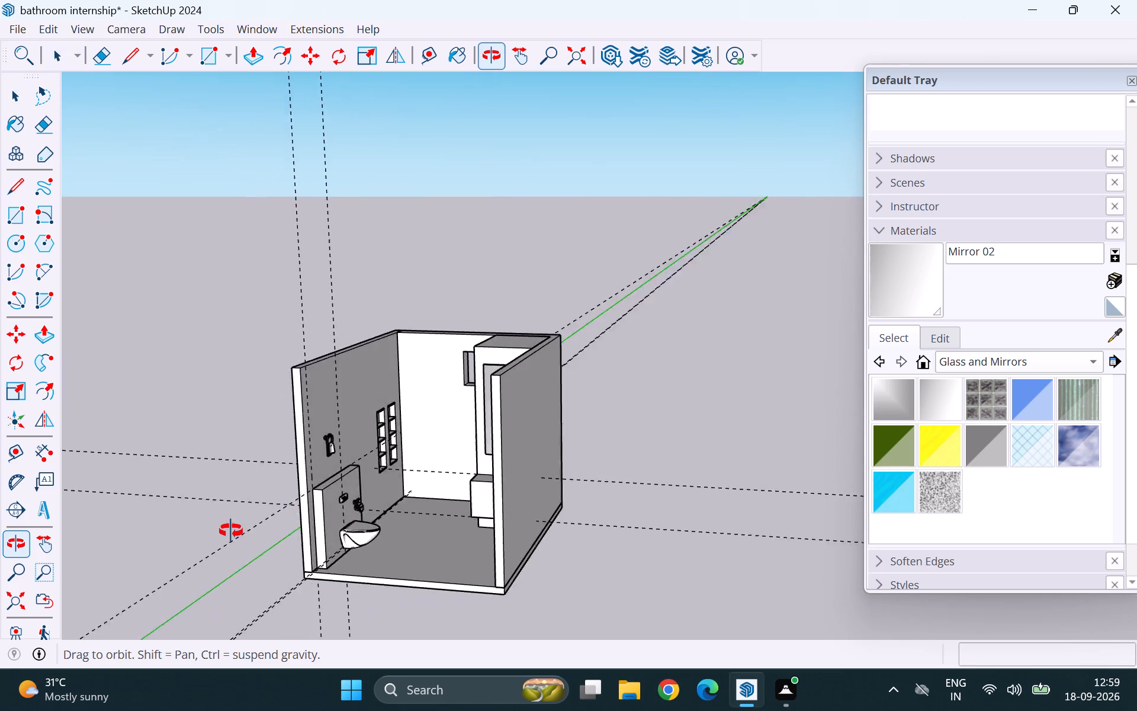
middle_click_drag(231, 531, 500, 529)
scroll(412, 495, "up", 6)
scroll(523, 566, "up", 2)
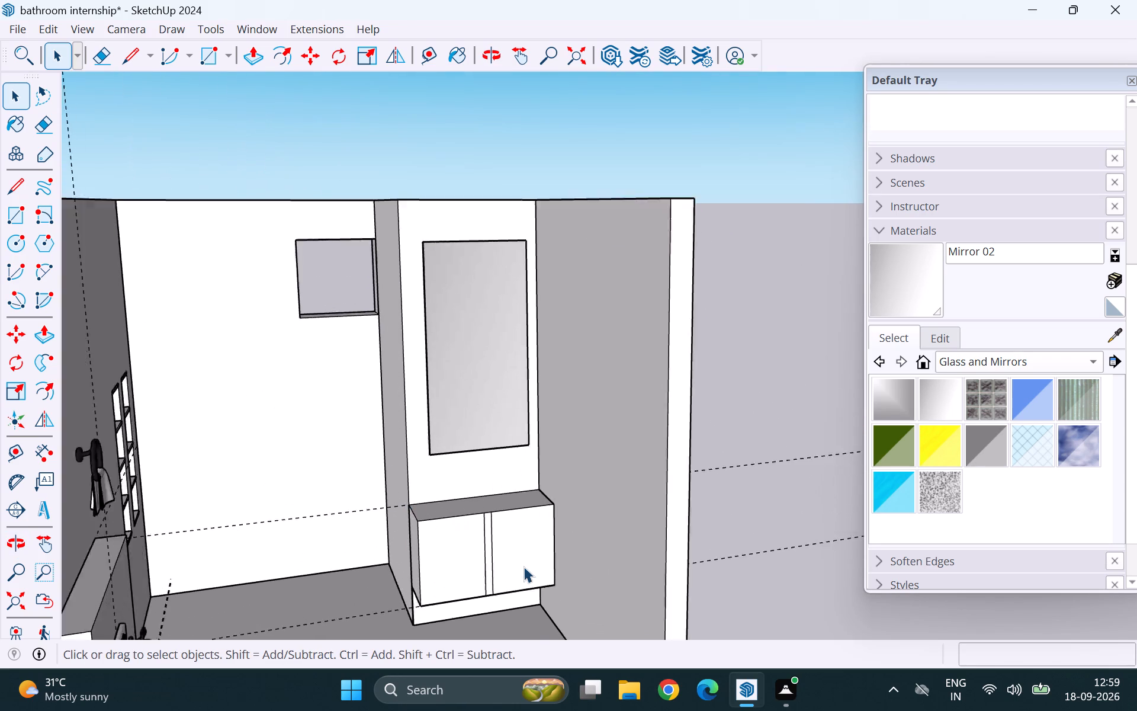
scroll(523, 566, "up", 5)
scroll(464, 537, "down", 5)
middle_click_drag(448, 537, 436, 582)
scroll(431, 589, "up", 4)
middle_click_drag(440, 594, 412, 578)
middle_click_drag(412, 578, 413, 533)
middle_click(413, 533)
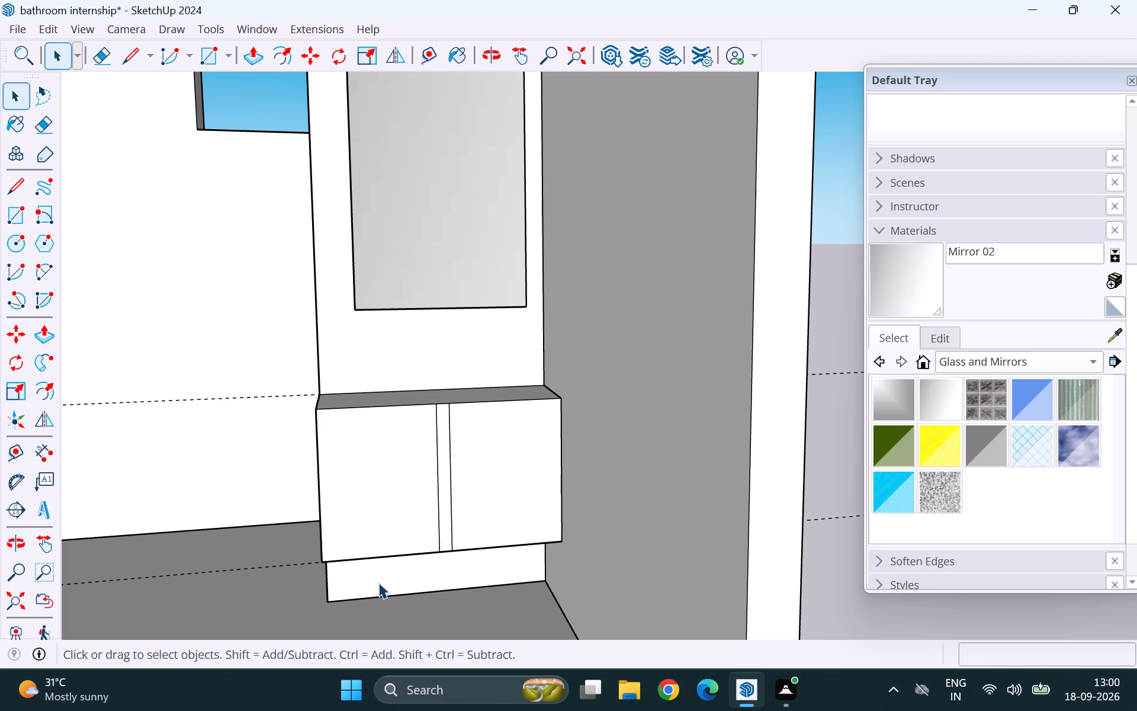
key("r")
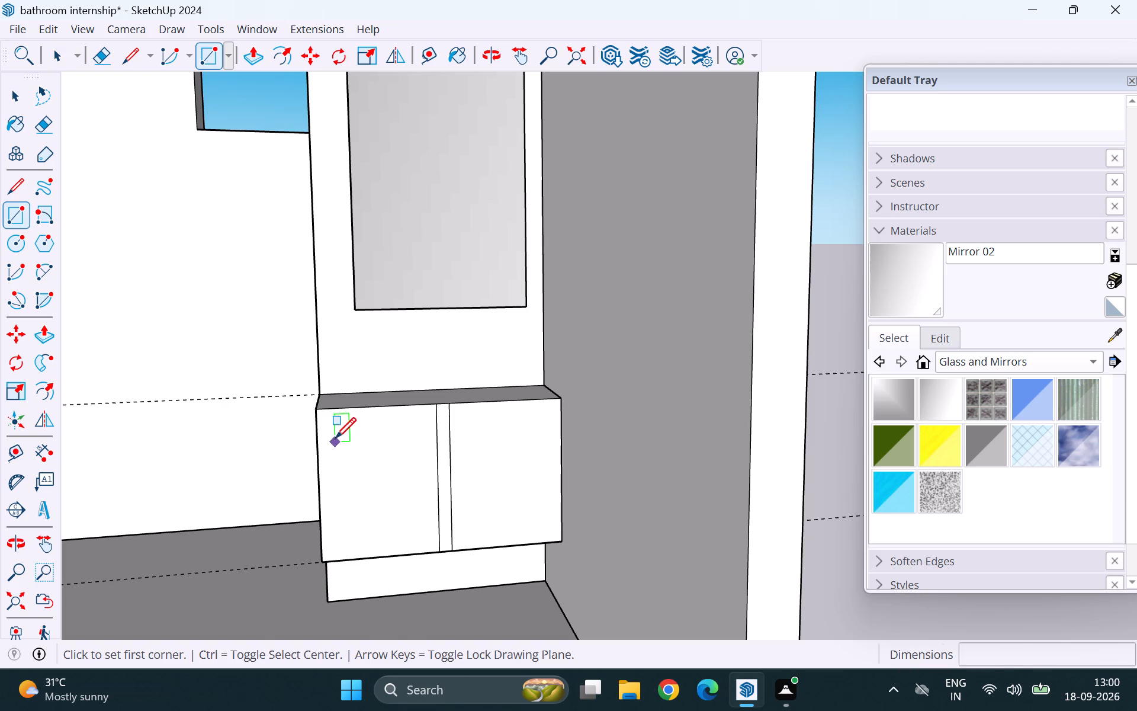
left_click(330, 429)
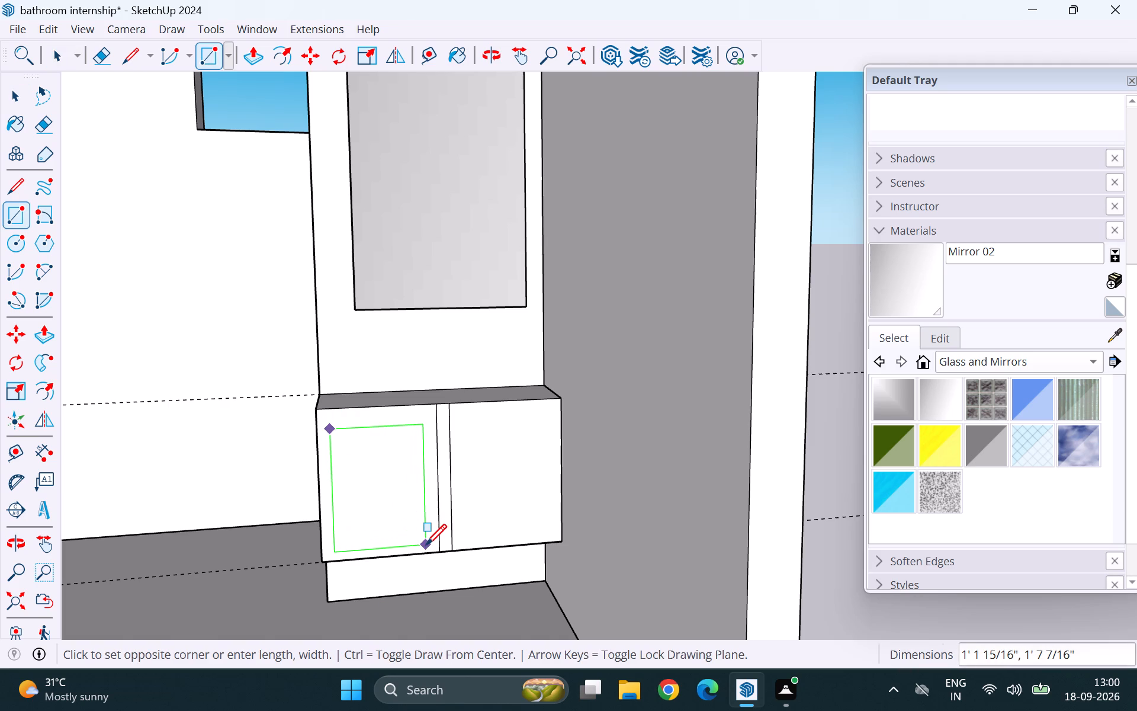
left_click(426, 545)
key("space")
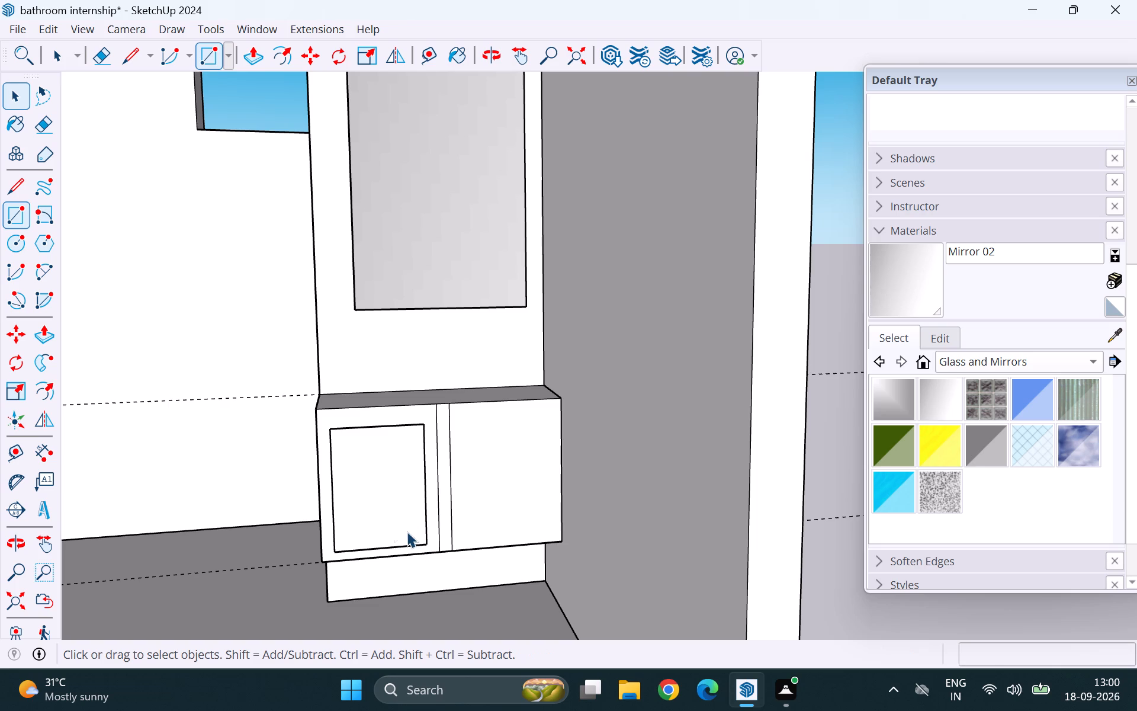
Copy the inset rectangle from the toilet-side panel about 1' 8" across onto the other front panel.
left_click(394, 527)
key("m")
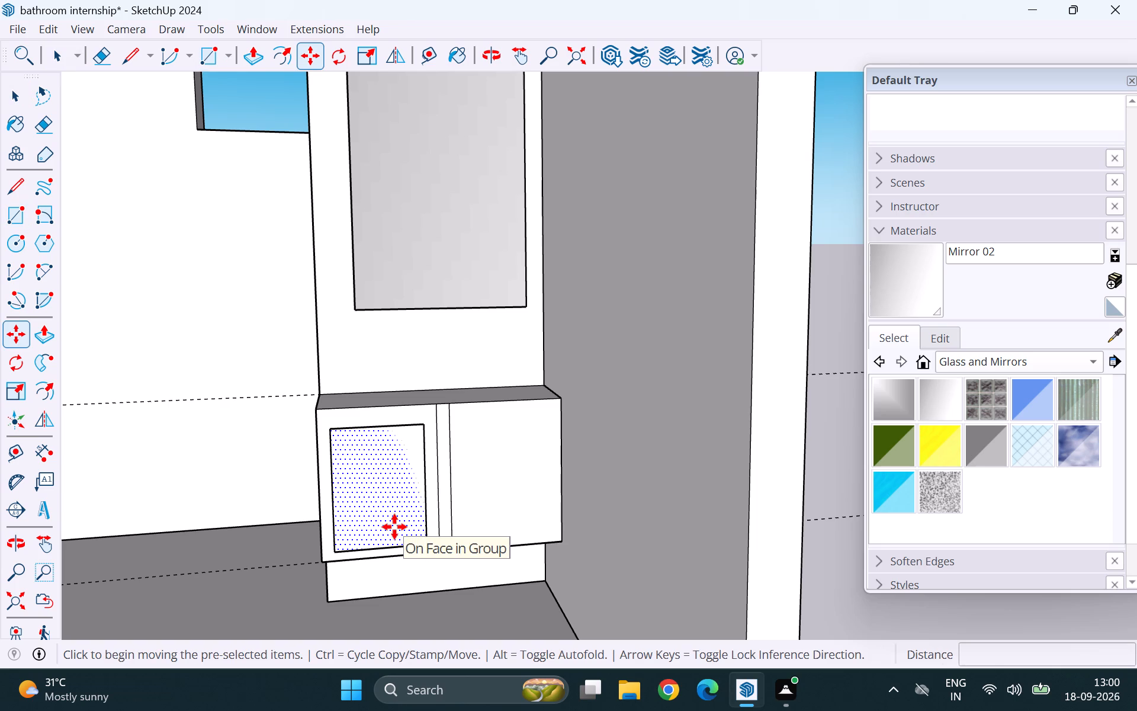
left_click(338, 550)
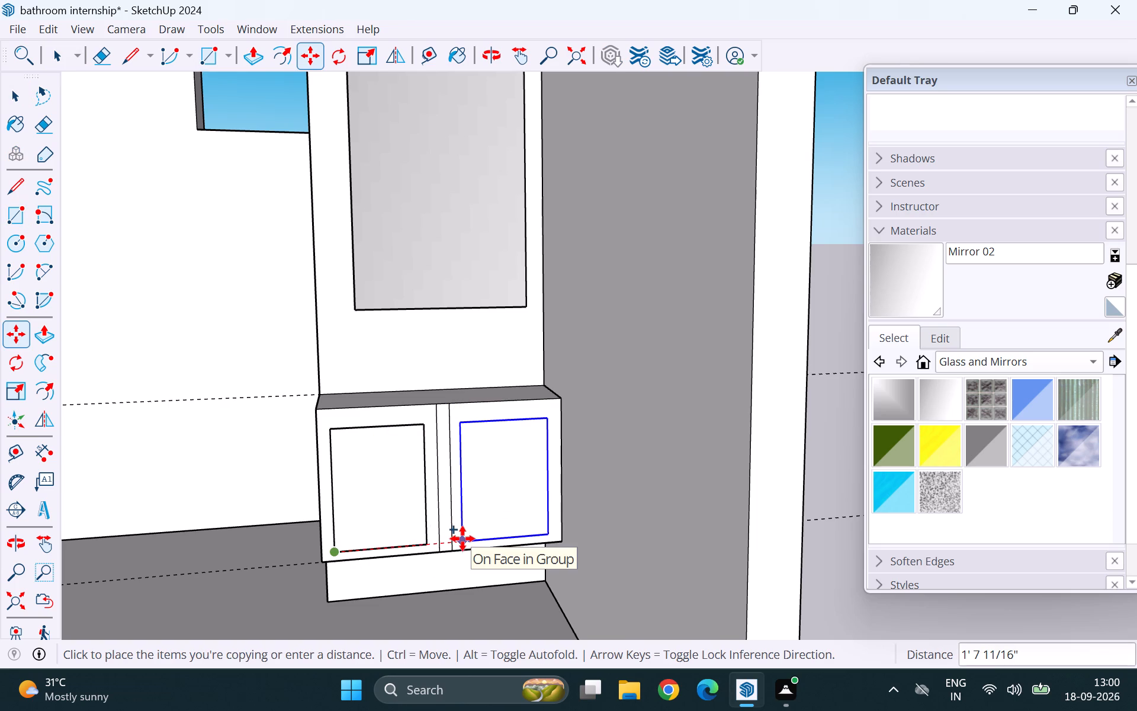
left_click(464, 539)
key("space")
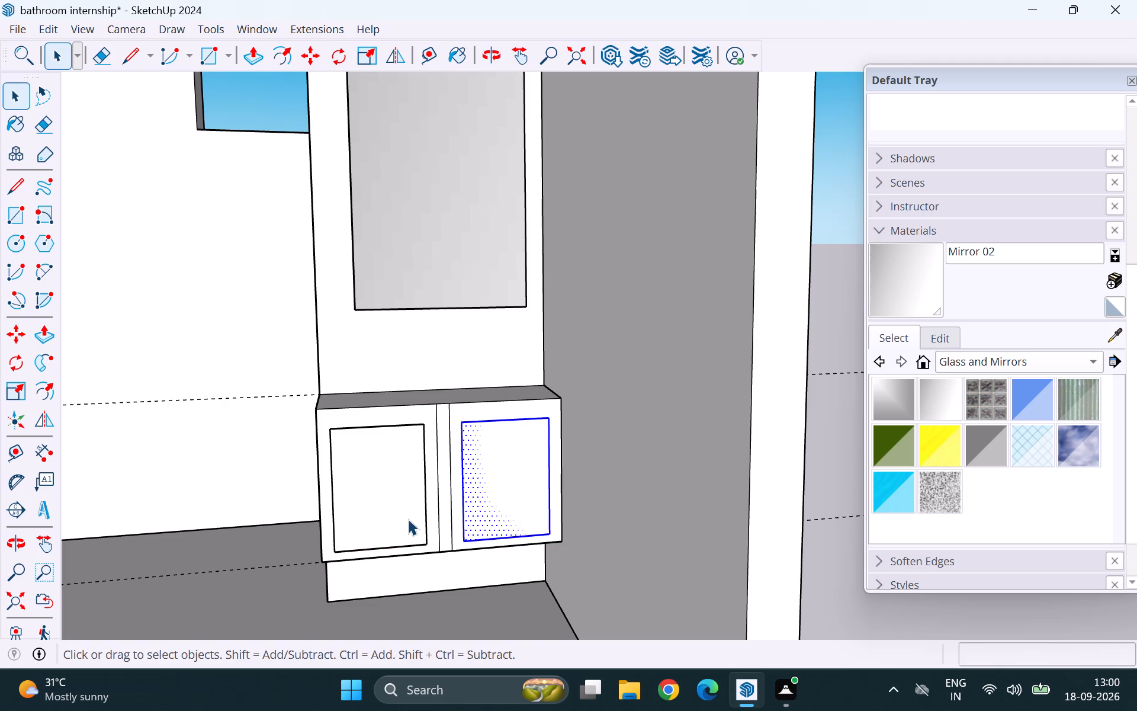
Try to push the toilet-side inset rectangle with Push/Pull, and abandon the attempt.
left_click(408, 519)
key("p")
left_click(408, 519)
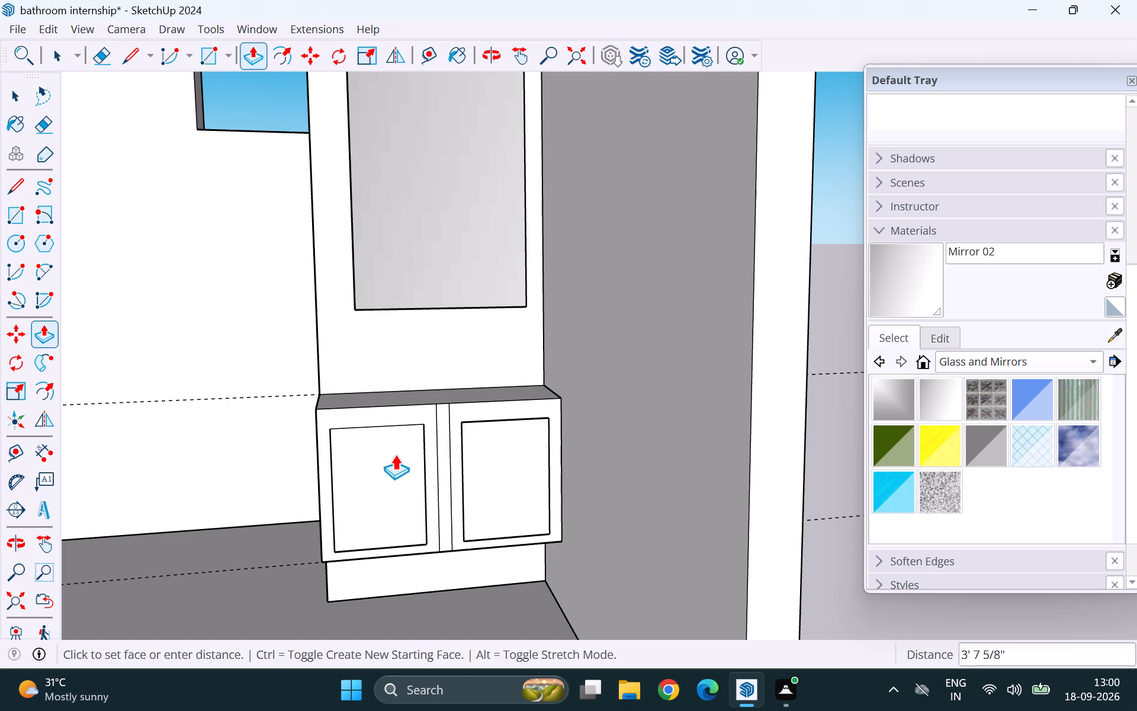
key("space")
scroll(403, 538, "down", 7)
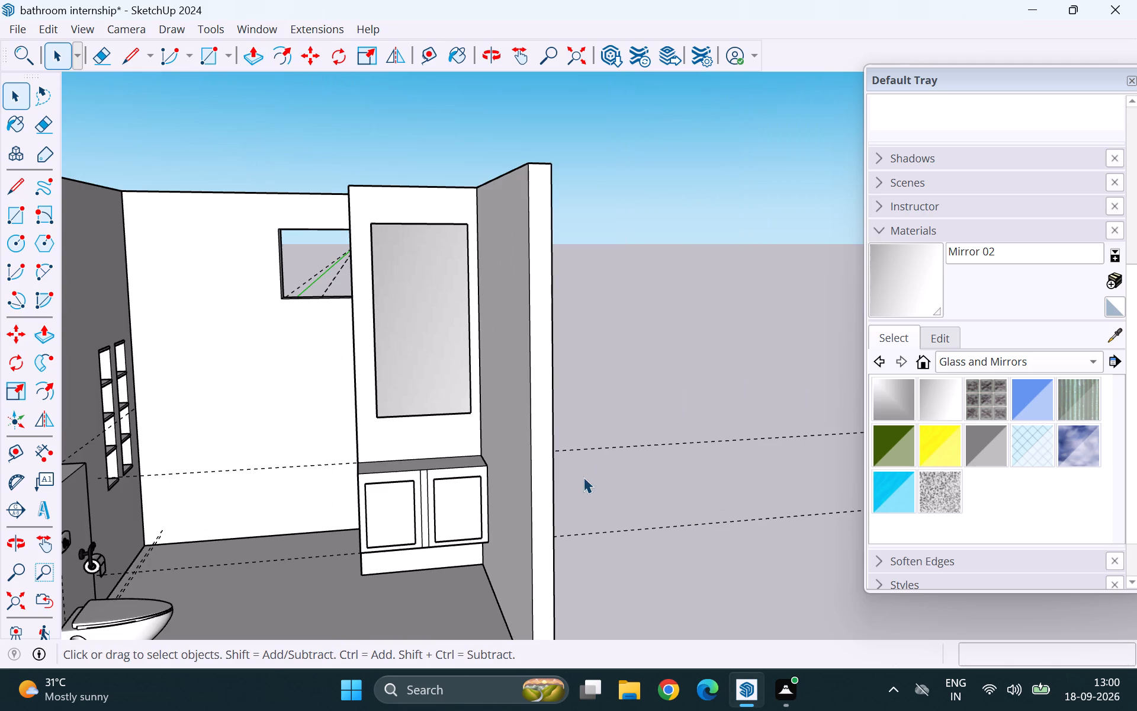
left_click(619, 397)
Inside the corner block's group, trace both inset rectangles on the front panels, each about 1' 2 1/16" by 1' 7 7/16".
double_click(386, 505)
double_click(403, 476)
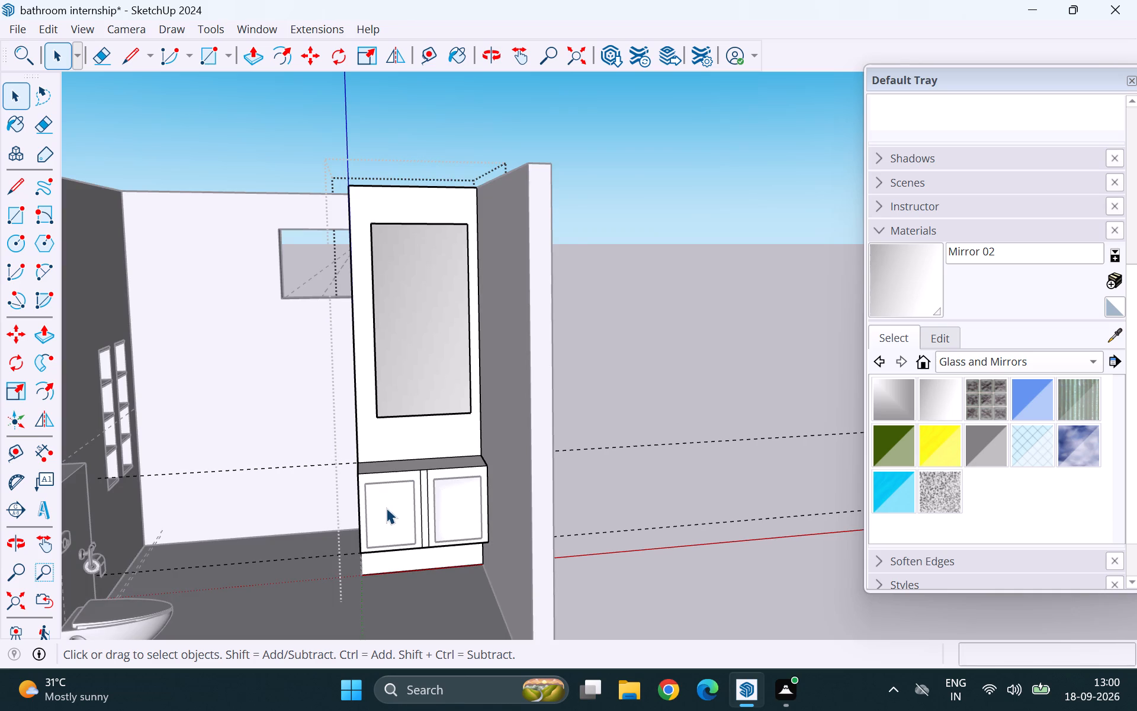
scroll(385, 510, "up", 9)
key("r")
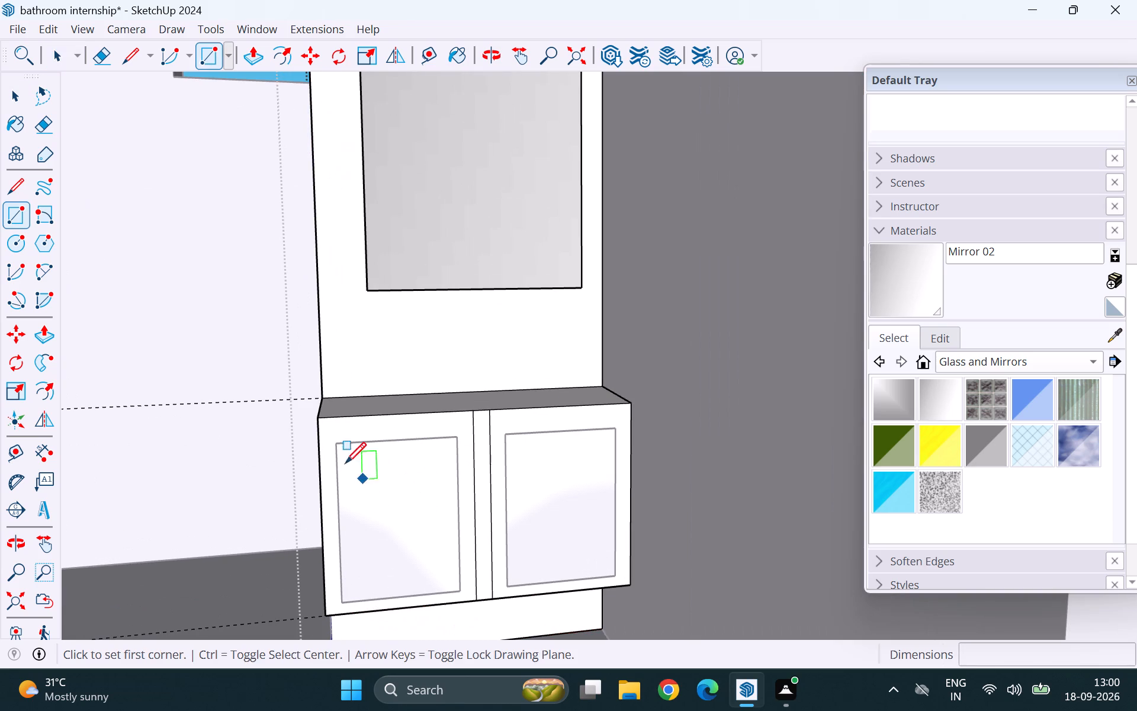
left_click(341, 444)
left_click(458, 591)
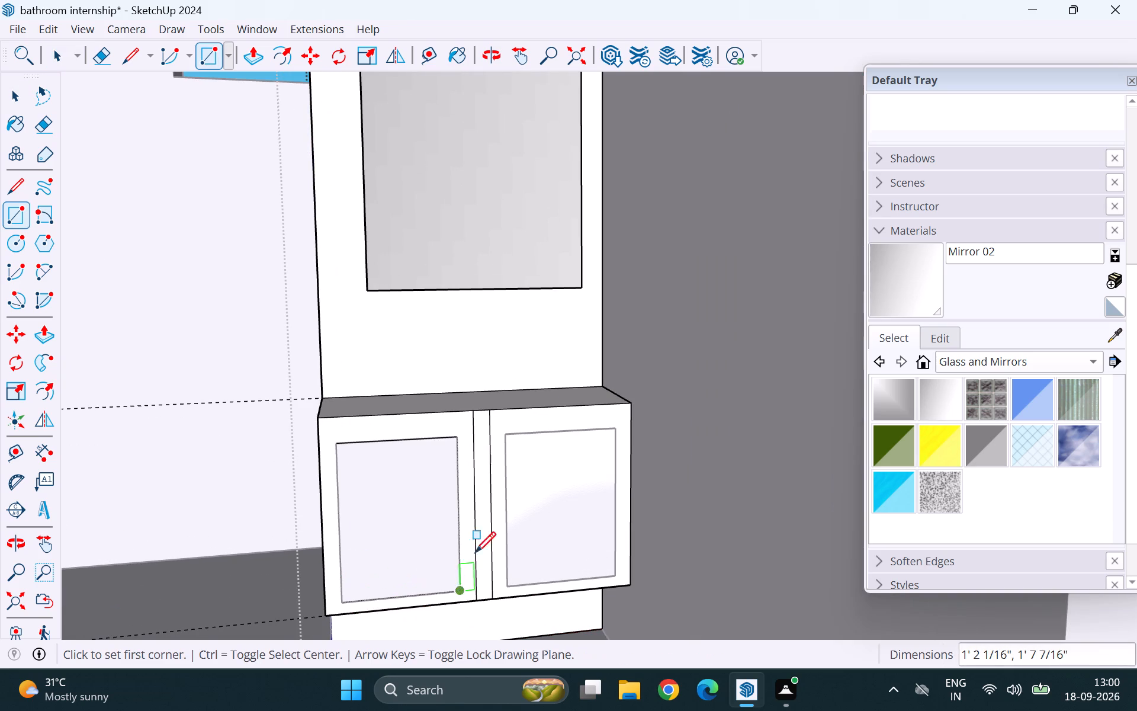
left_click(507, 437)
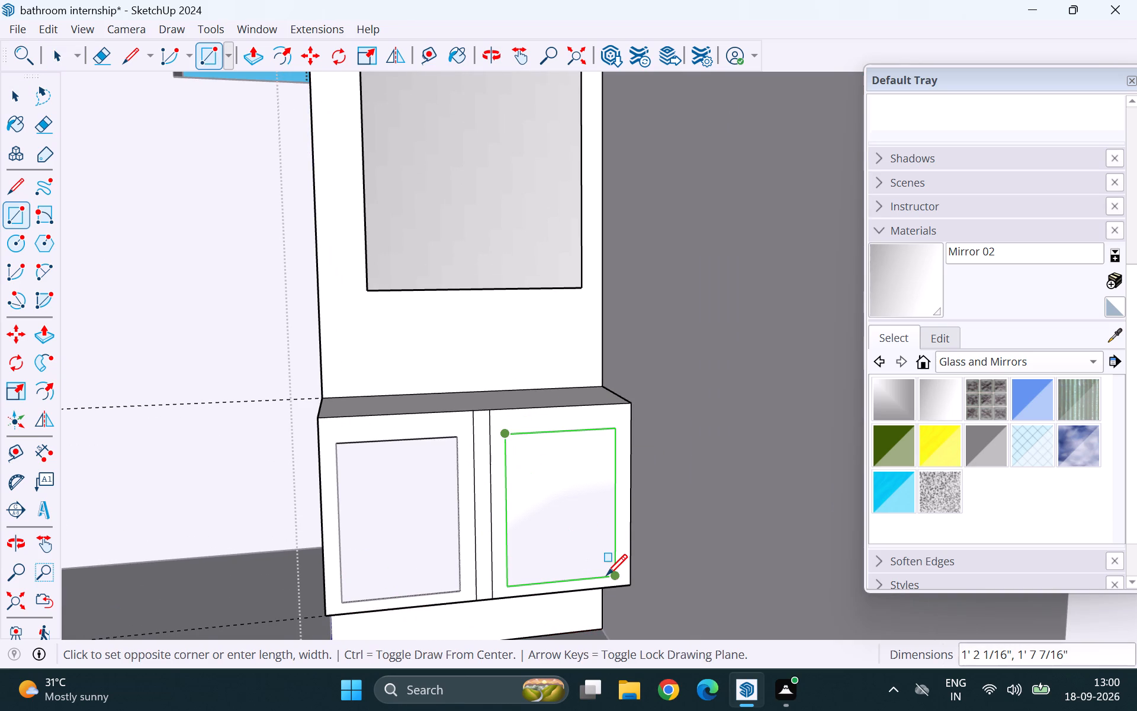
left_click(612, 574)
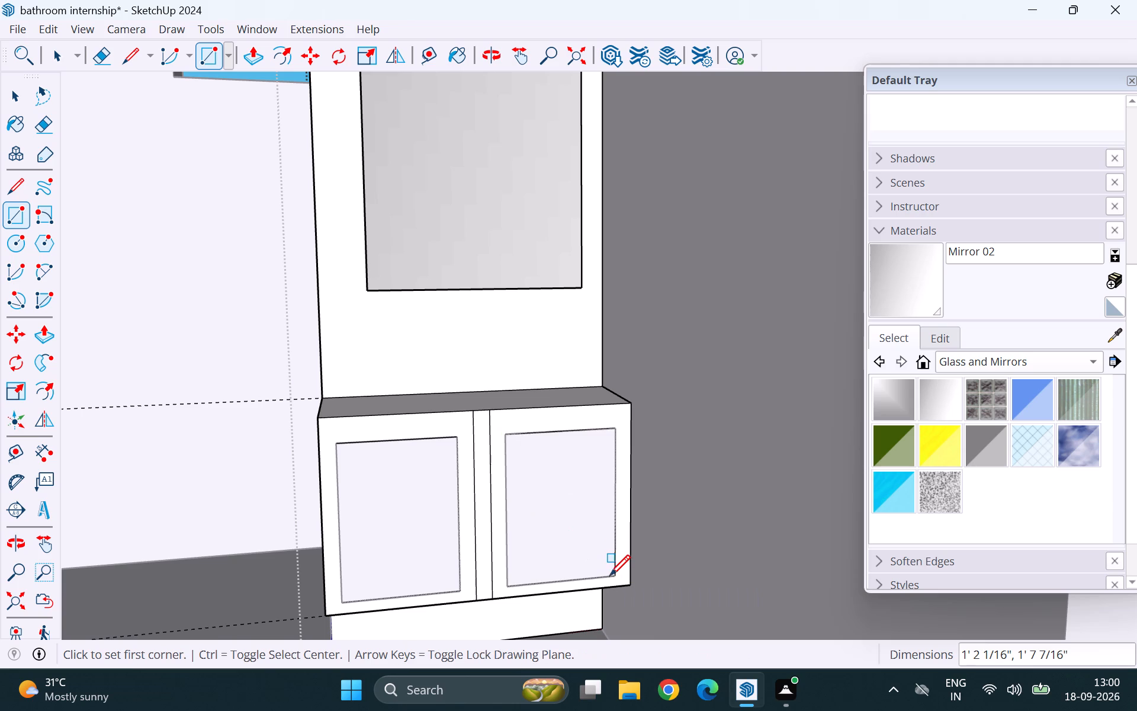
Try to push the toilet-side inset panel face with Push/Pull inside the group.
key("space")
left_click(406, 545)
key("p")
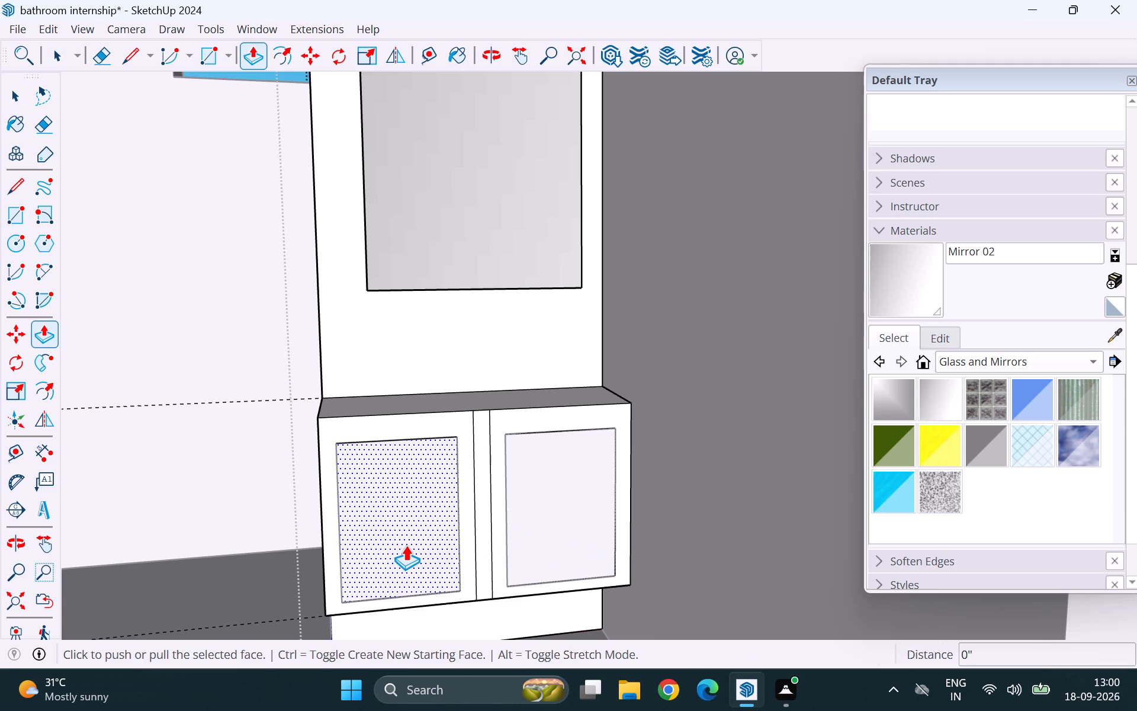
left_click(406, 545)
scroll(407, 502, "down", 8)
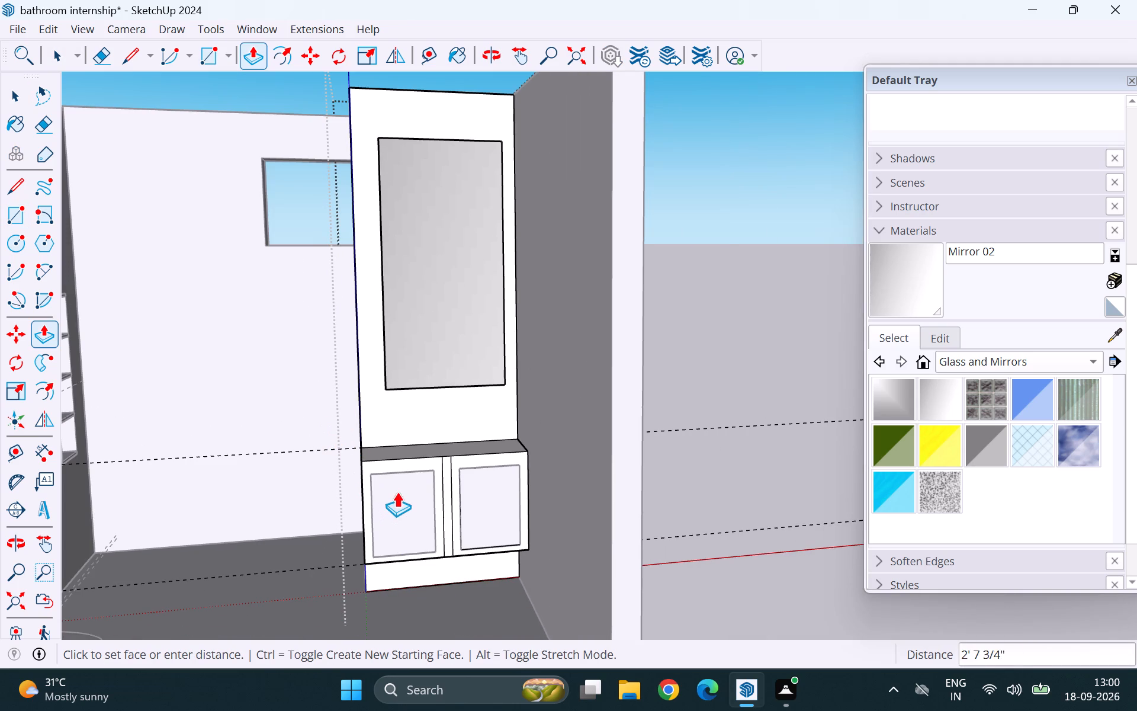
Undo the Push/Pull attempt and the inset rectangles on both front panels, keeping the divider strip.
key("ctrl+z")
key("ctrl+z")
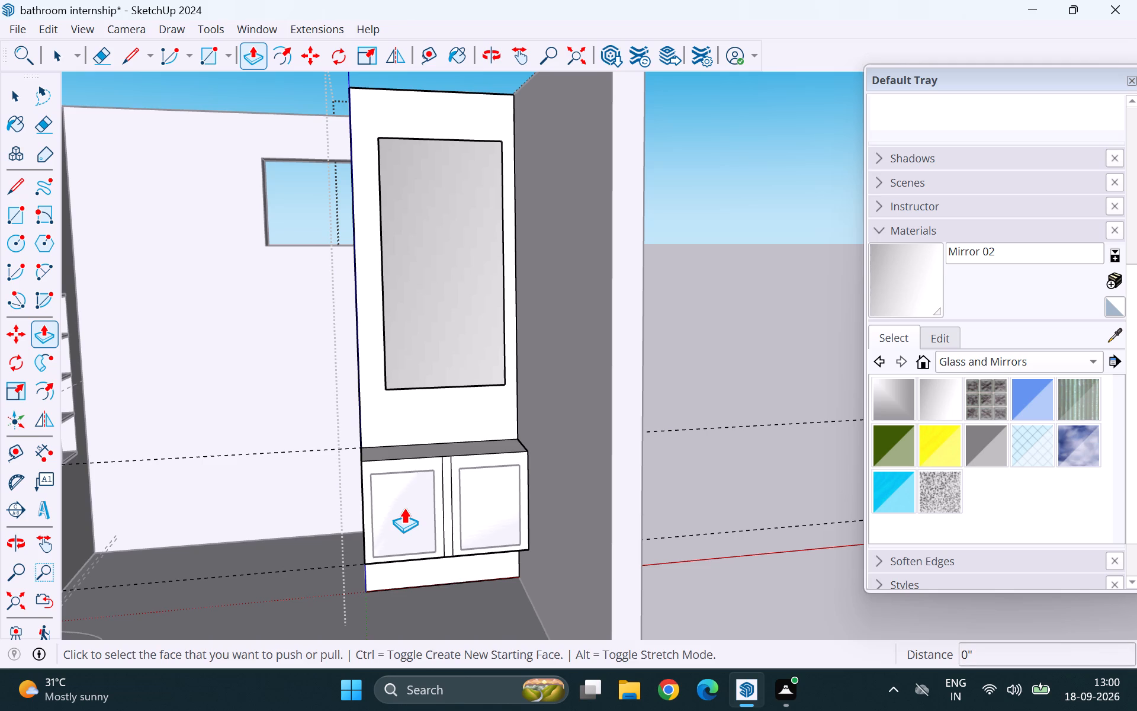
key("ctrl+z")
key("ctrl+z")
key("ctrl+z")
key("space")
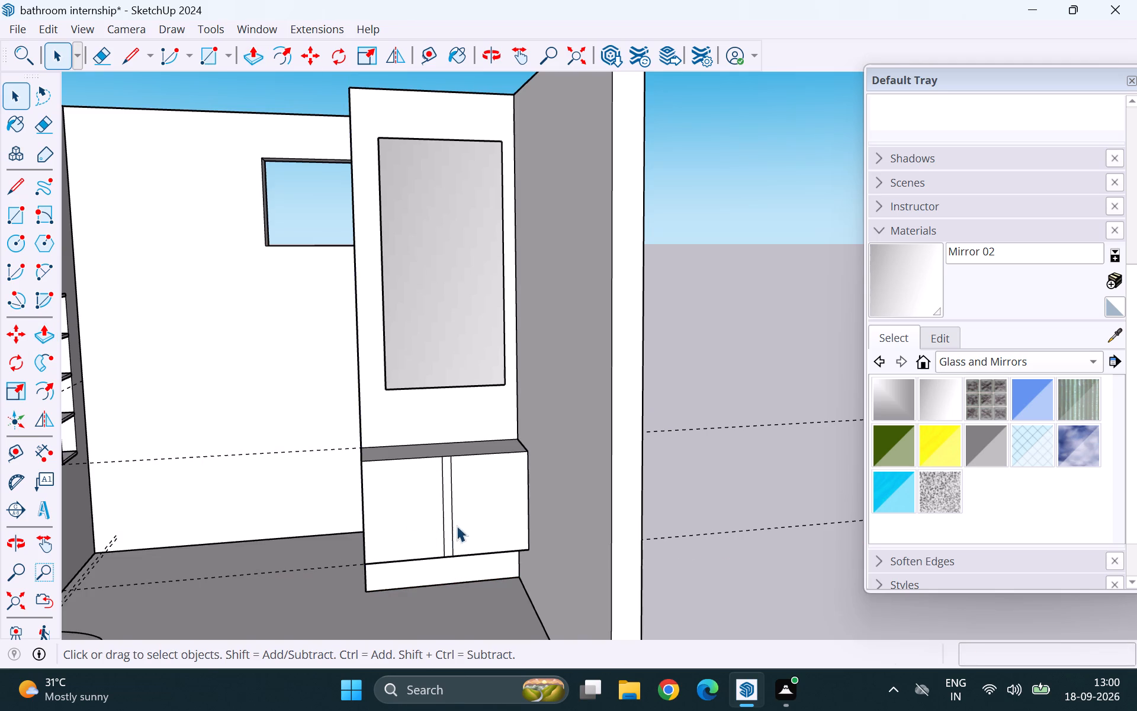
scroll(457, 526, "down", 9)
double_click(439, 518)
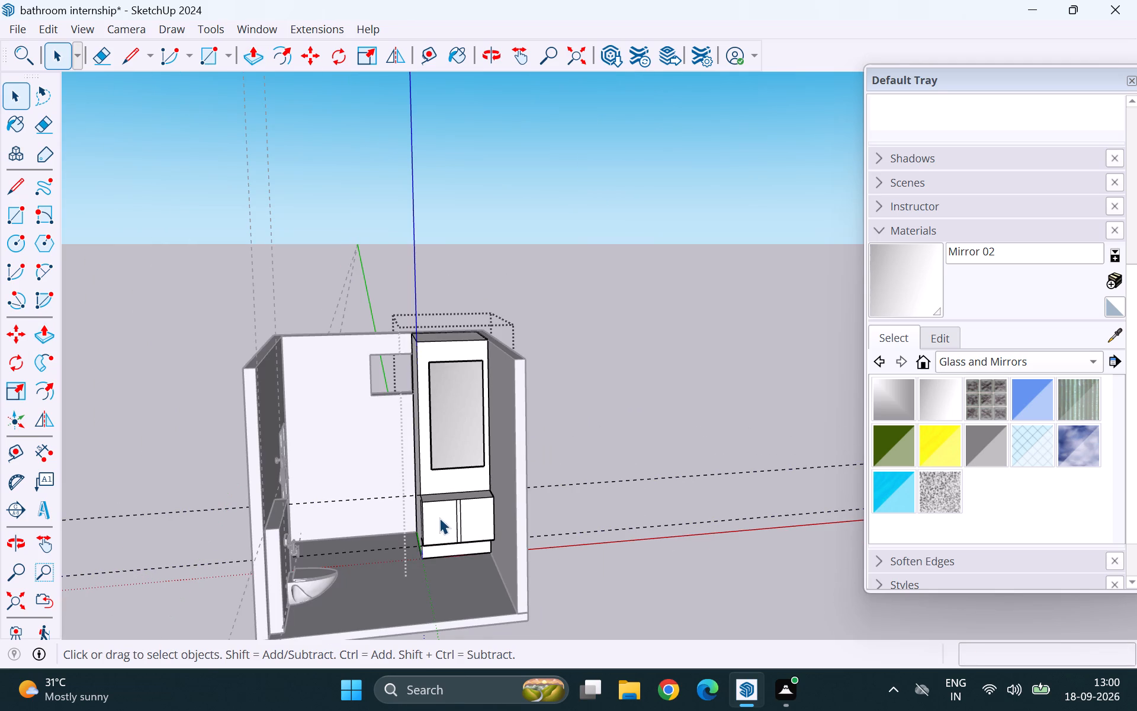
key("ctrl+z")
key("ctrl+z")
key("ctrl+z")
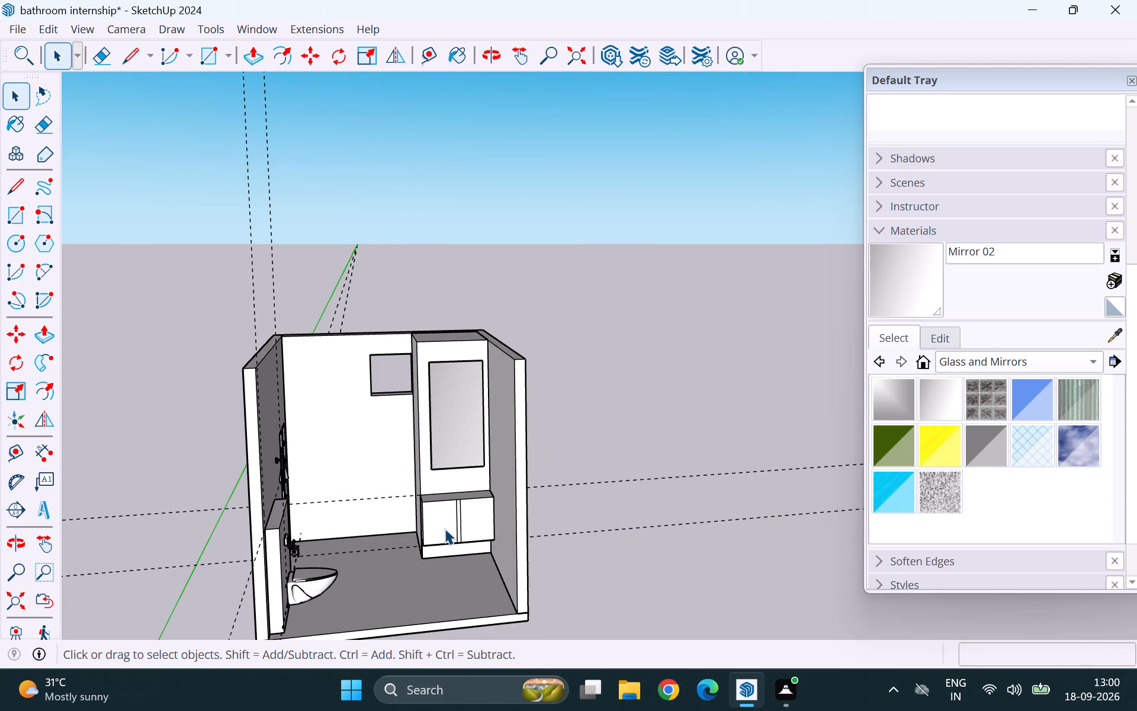
Reopen the corner block's group, select all its connected geometry to check it, and leave the group.
scroll(469, 529, "up", 10)
double_click(399, 505)
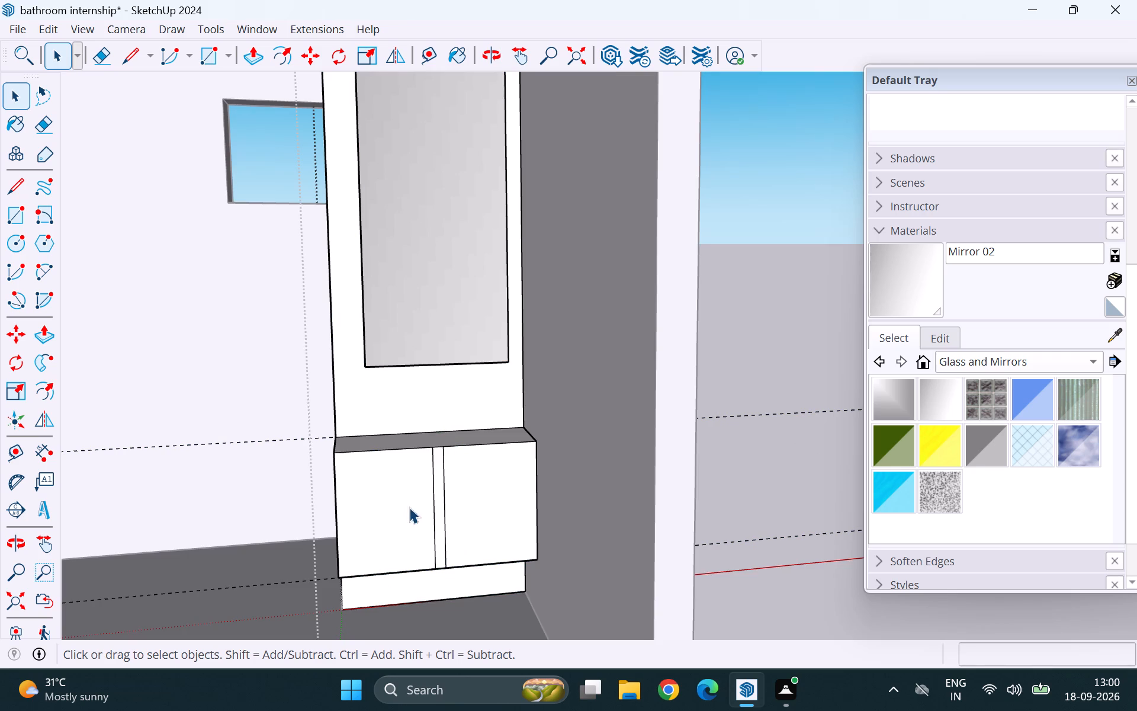
scroll(431, 520, "down", 7)
middle_click_drag(400, 539, 490, 561)
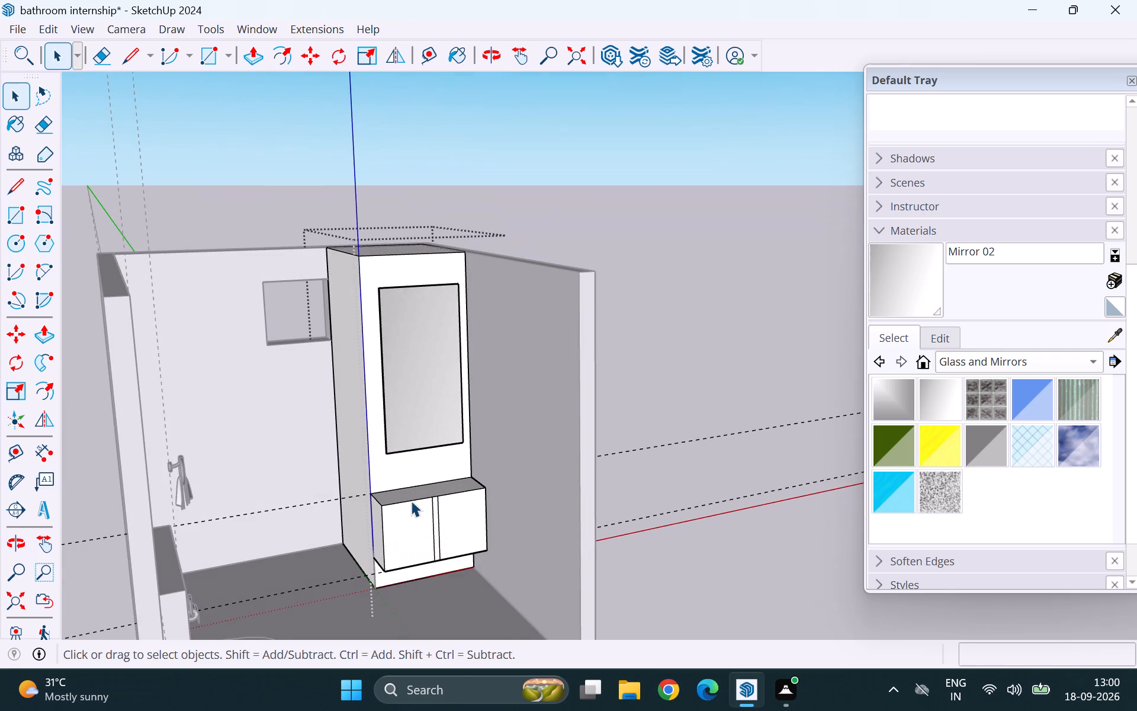
left_click(386, 466)
triple_click(352, 433)
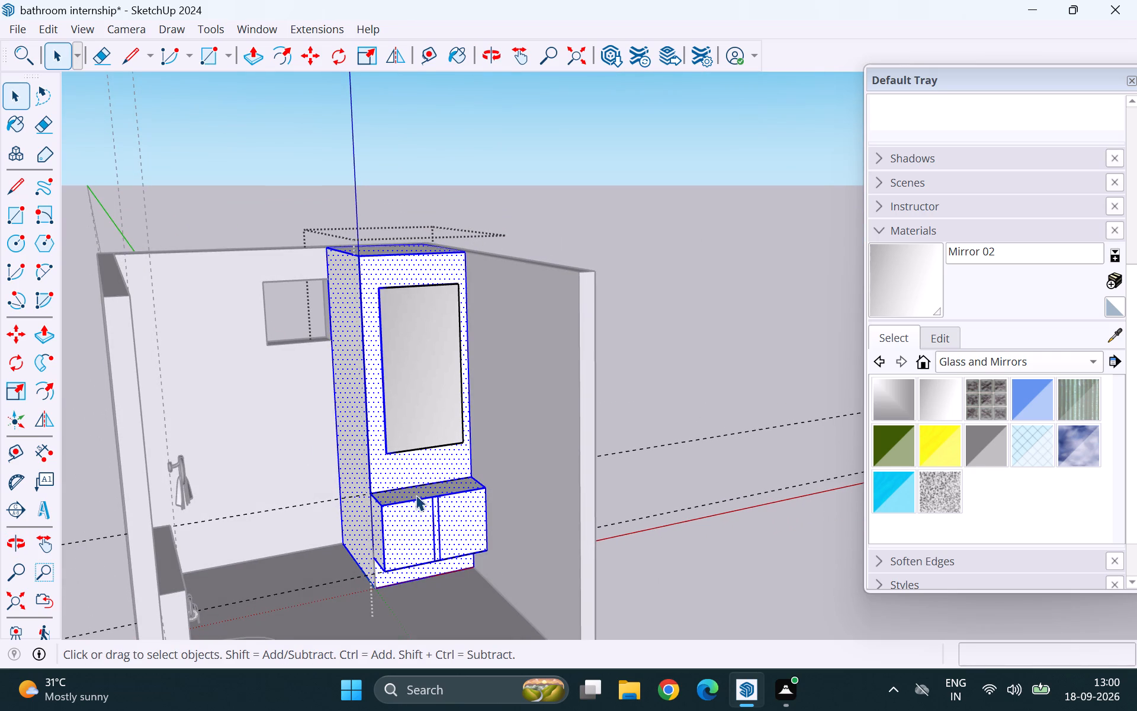
left_click(746, 366)
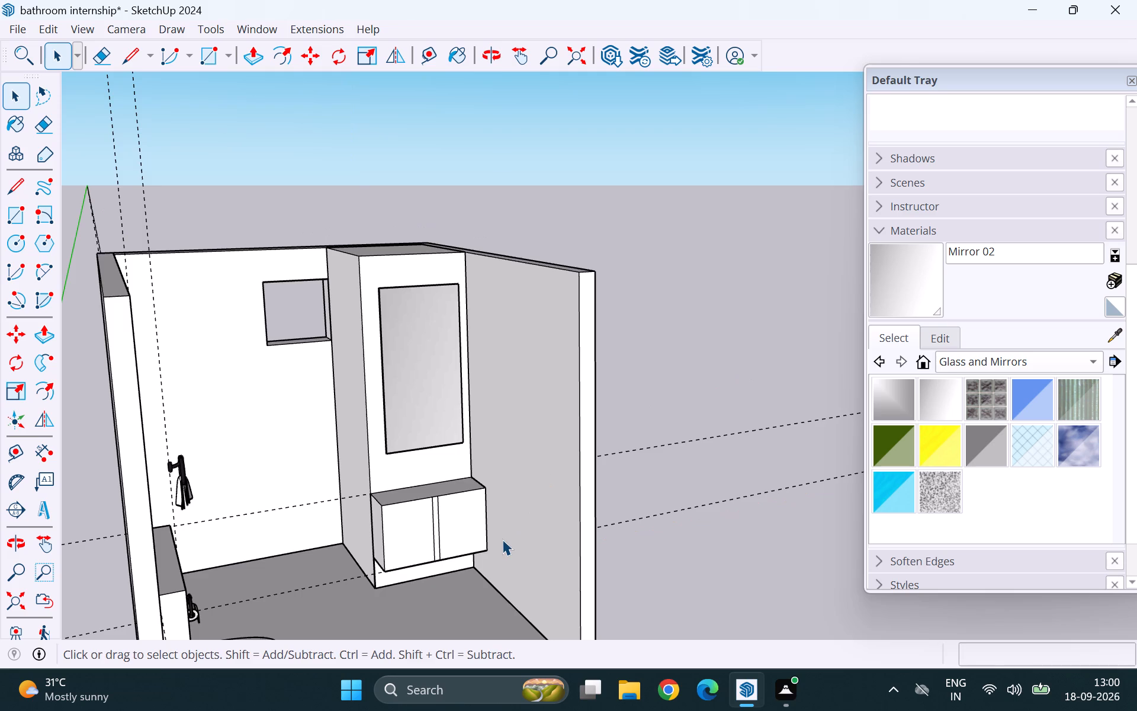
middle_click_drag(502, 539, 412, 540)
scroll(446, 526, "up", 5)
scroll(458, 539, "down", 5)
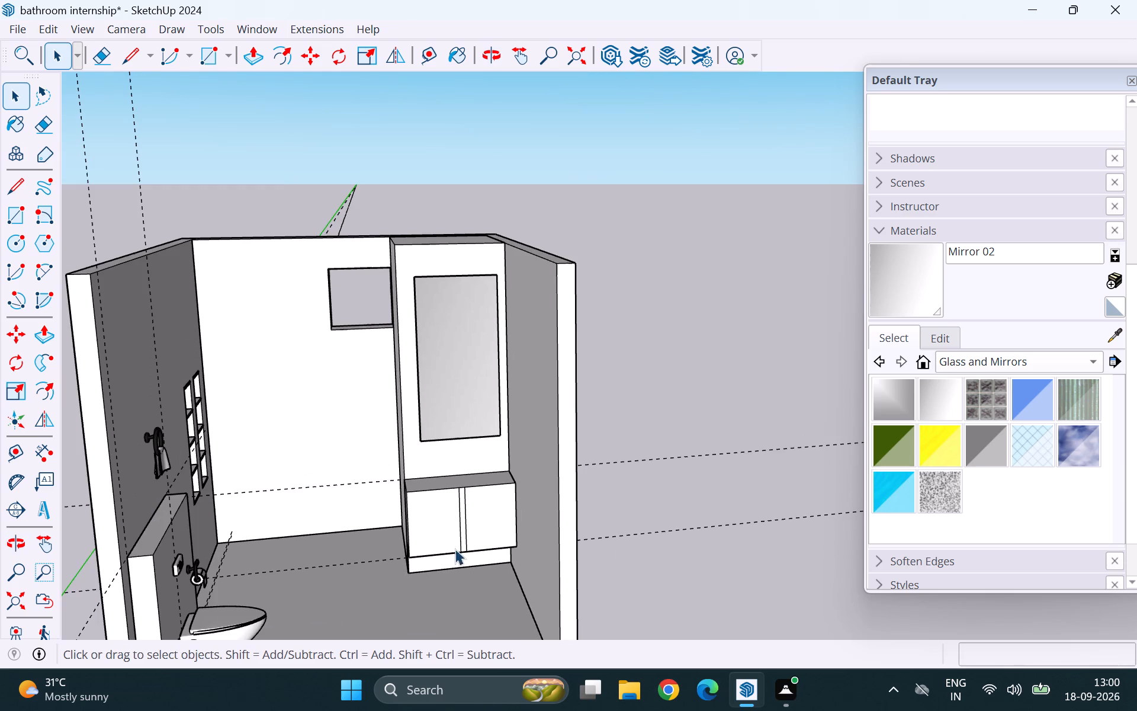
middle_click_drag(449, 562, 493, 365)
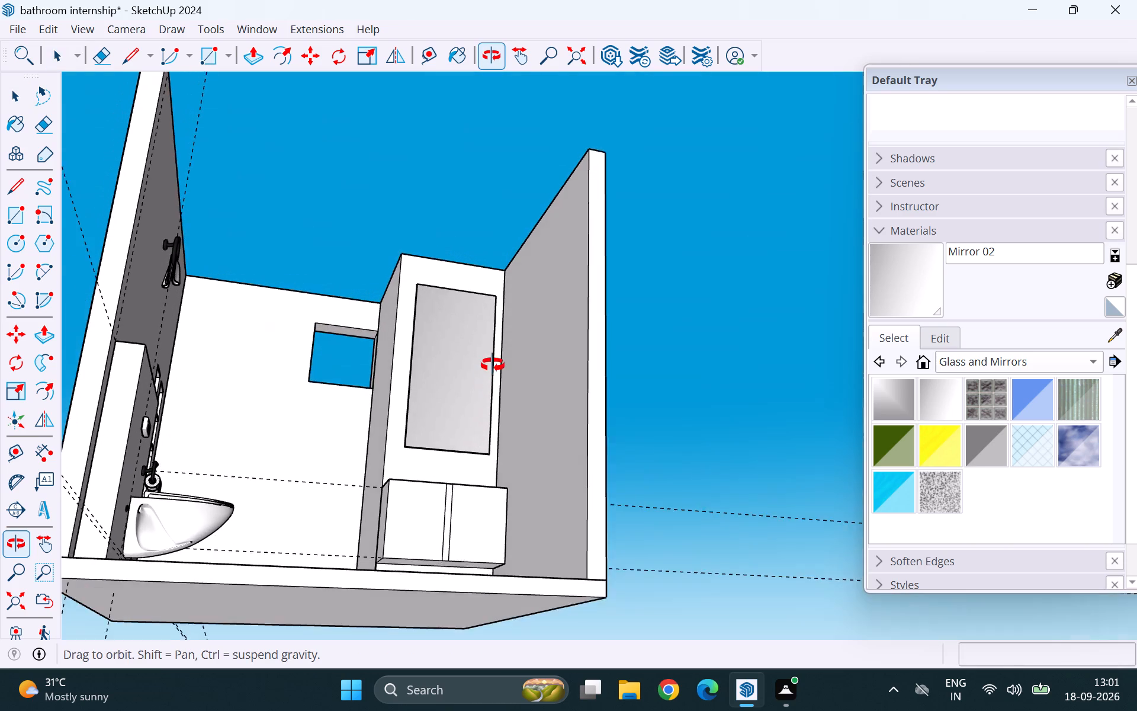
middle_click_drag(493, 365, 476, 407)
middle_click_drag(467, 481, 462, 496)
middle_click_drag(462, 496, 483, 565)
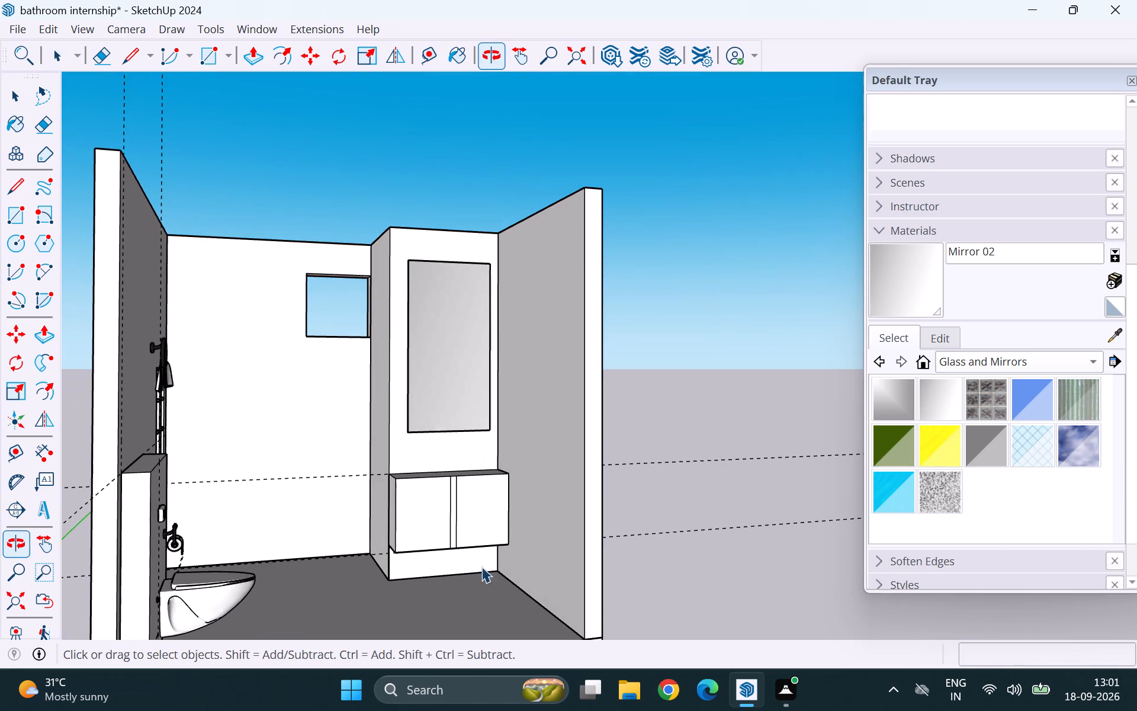
Check the corner block's connected geometry by selecting it all inside its group, and leave the group.
scroll(467, 548, "up", 1)
middle_click_drag(467, 548, 436, 555)
scroll(420, 508, "up", 7)
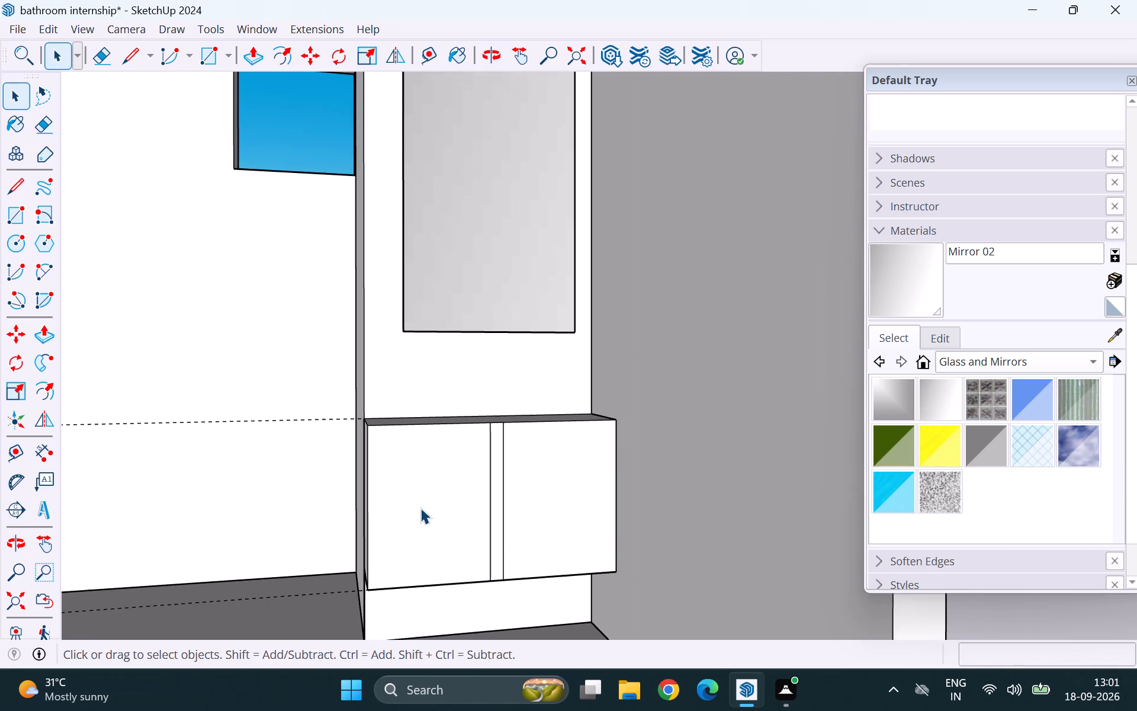
triple_click(420, 508)
triple_click(420, 508)
left_click(420, 508)
scroll(439, 505, "down", 4)
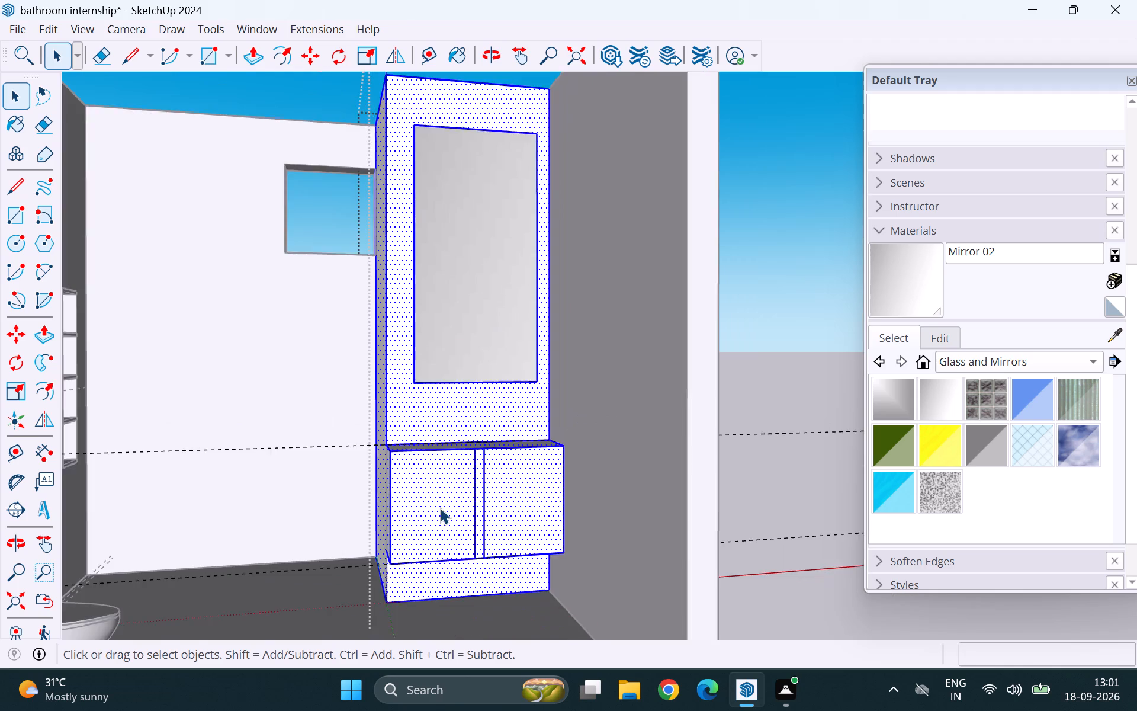
scroll(440, 508, "down", 6)
left_click(772, 365)
Inside the corner block's group, draw an inset rectangle about 1' 4 5/16" by 1' 3/16" on the cabinet's toilet-side front panel.
middle_click_drag(480, 450, 486, 514)
double_click(450, 496)
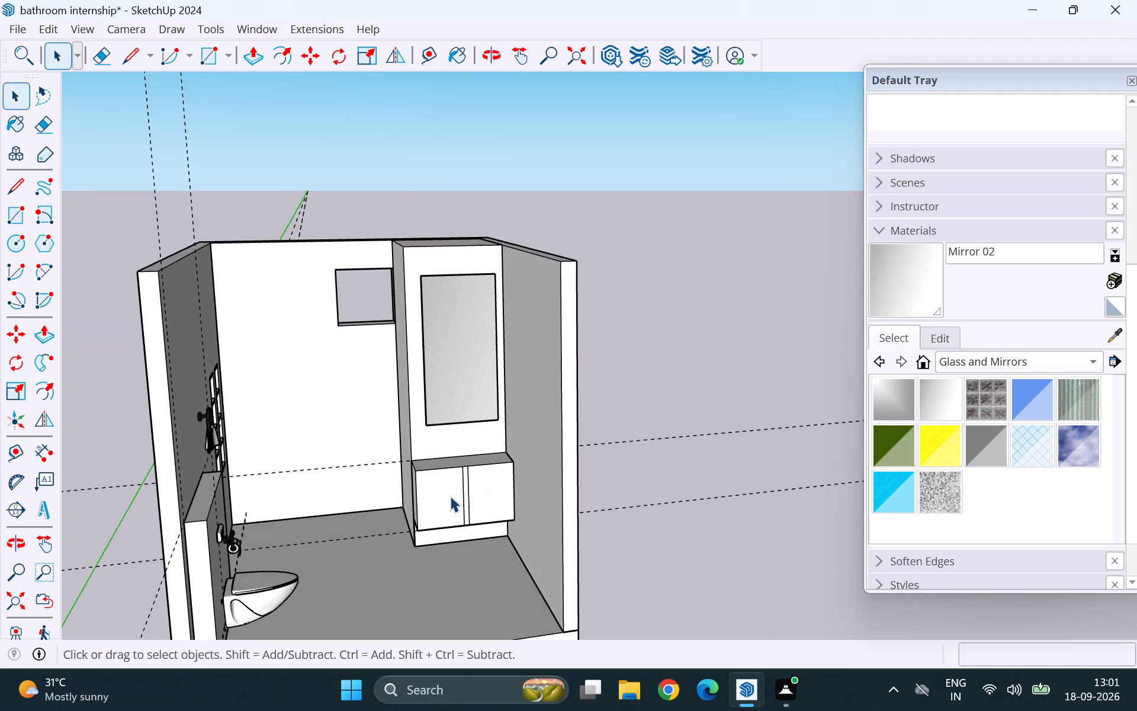
left_click(450, 496)
double_click(450, 496)
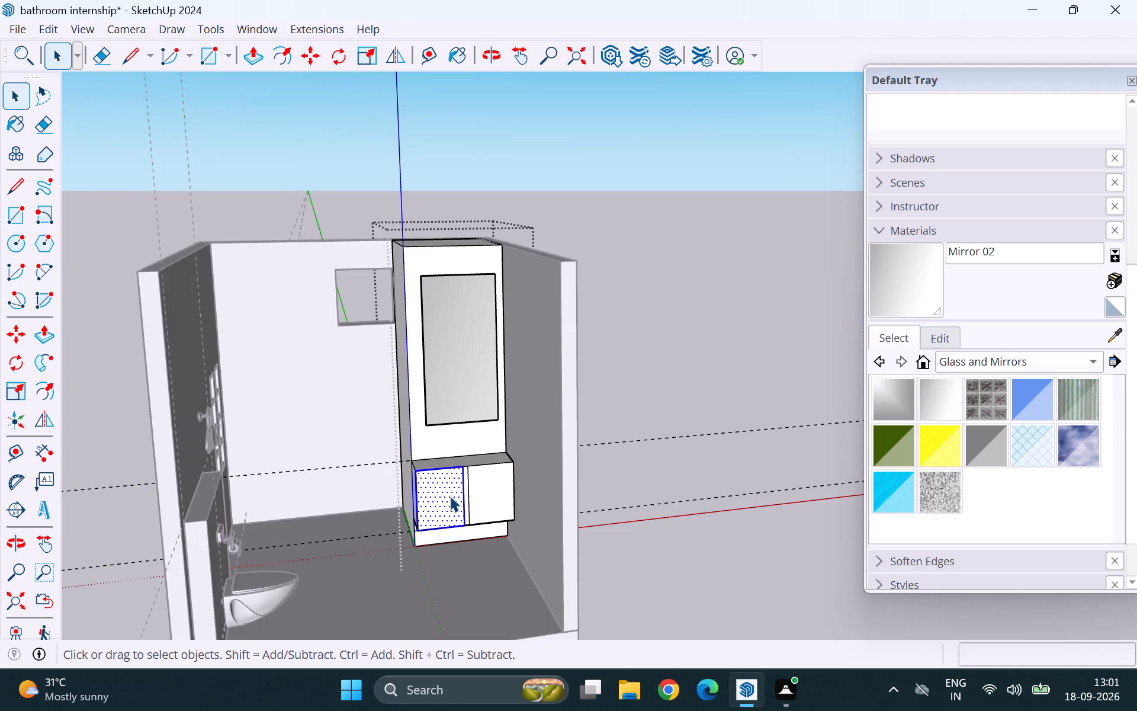
scroll(454, 475, "up", 10)
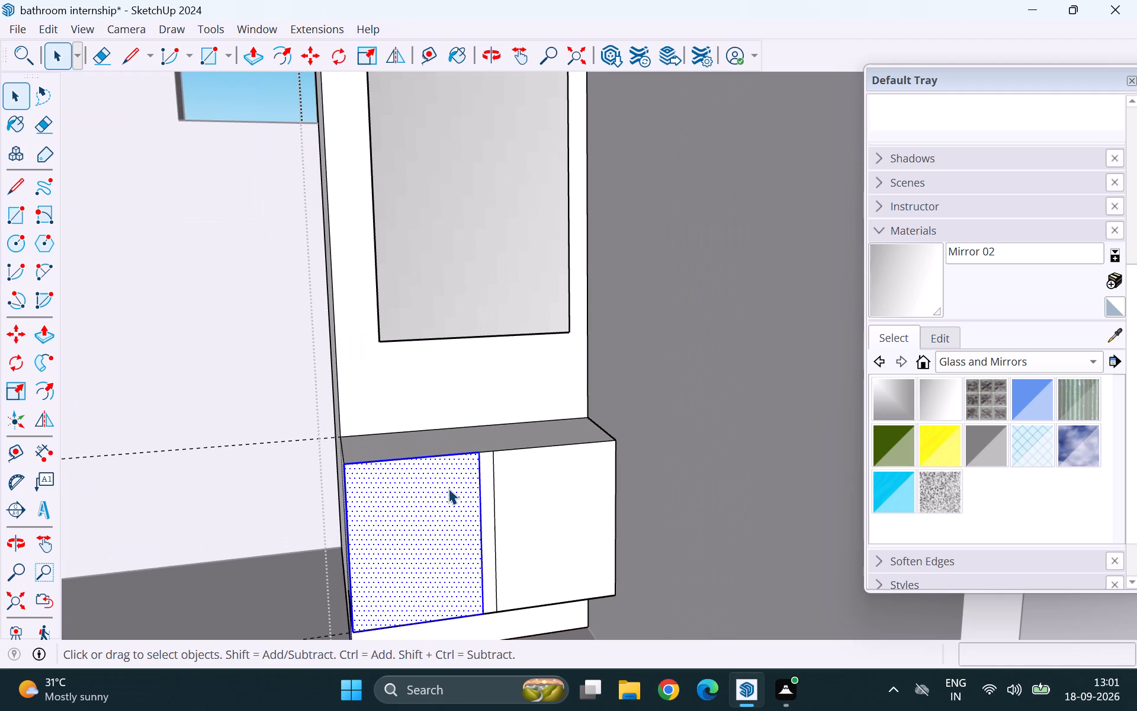
left_click(448, 488, "shift")
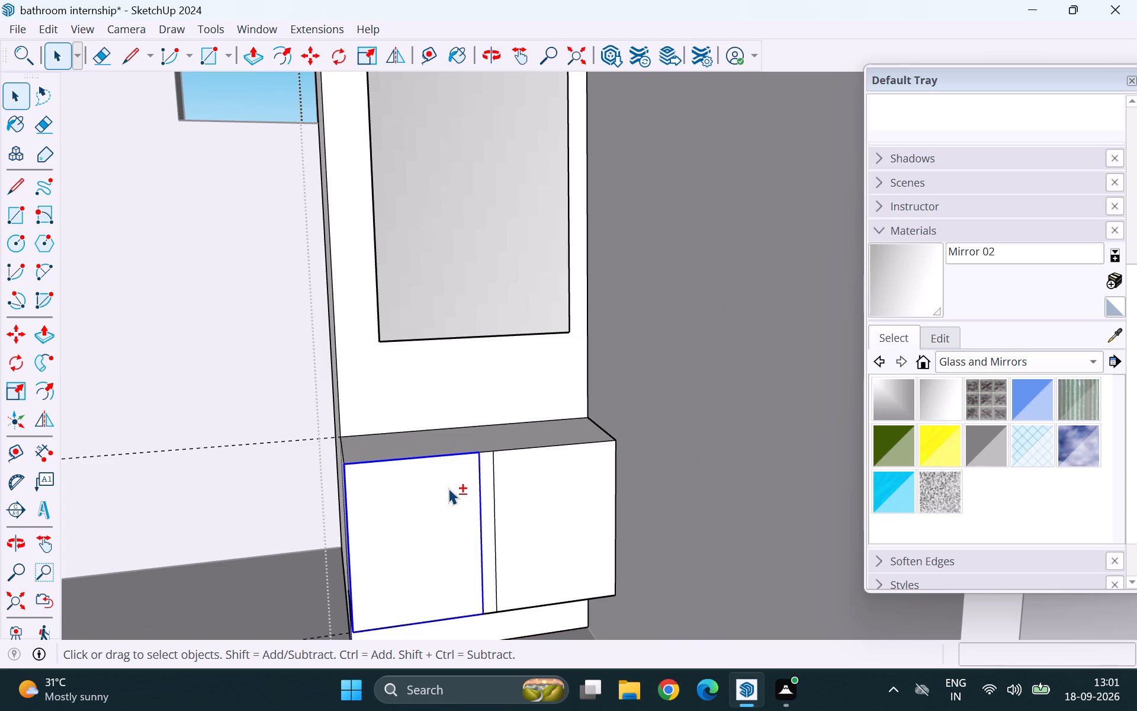
left_click(478, 475, "shift")
left_click(458, 452, "shift")
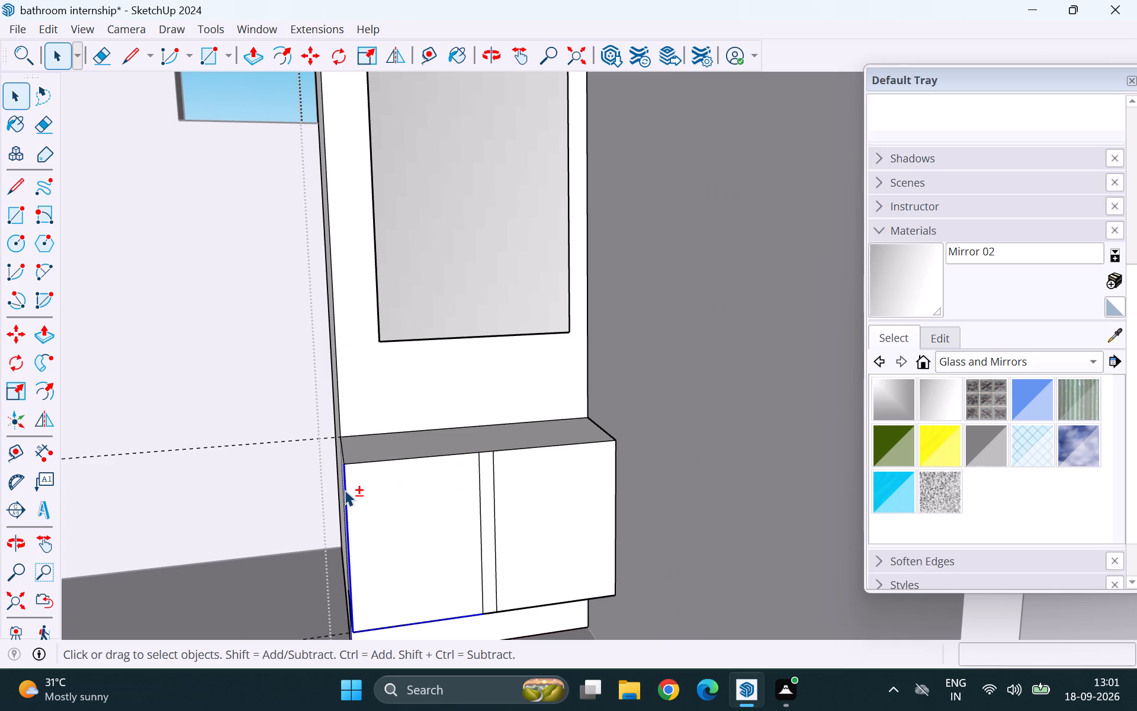
left_click(345, 490, "shift")
left_click(435, 620, "shift")
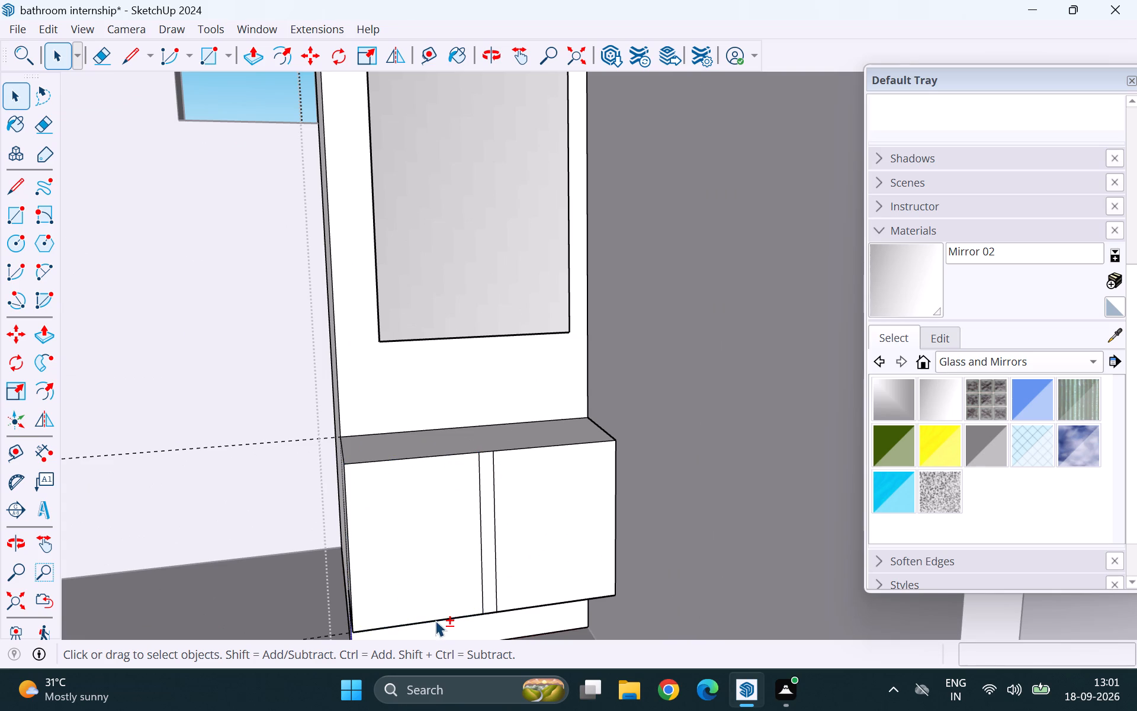
key("r")
left_click(368, 489)
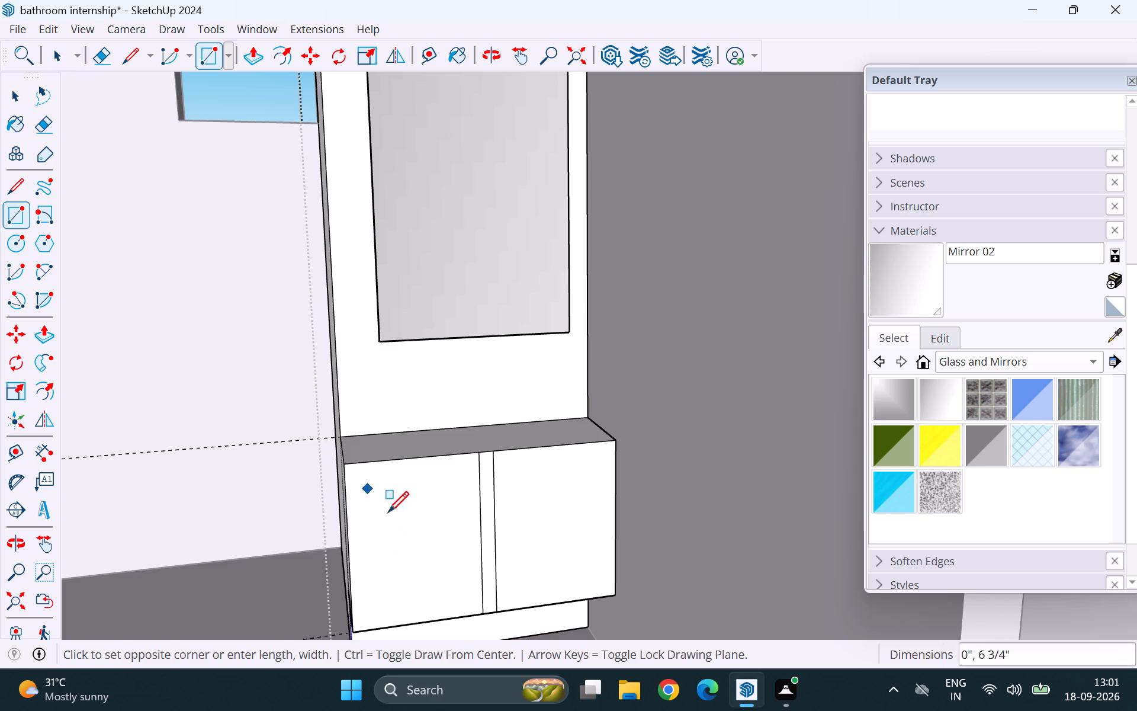
left_click(462, 592)
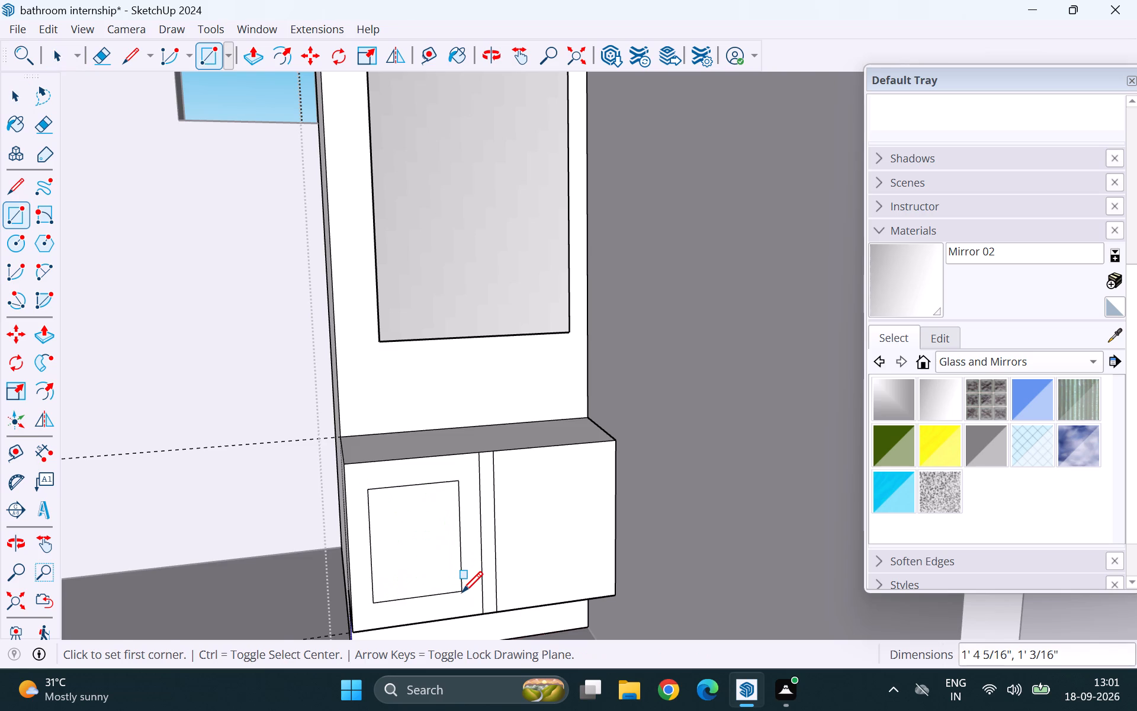
Push the toilet-side inset rectangle 13" into the cabinet with Push/Pull.
key("p")
left_click(426, 562)
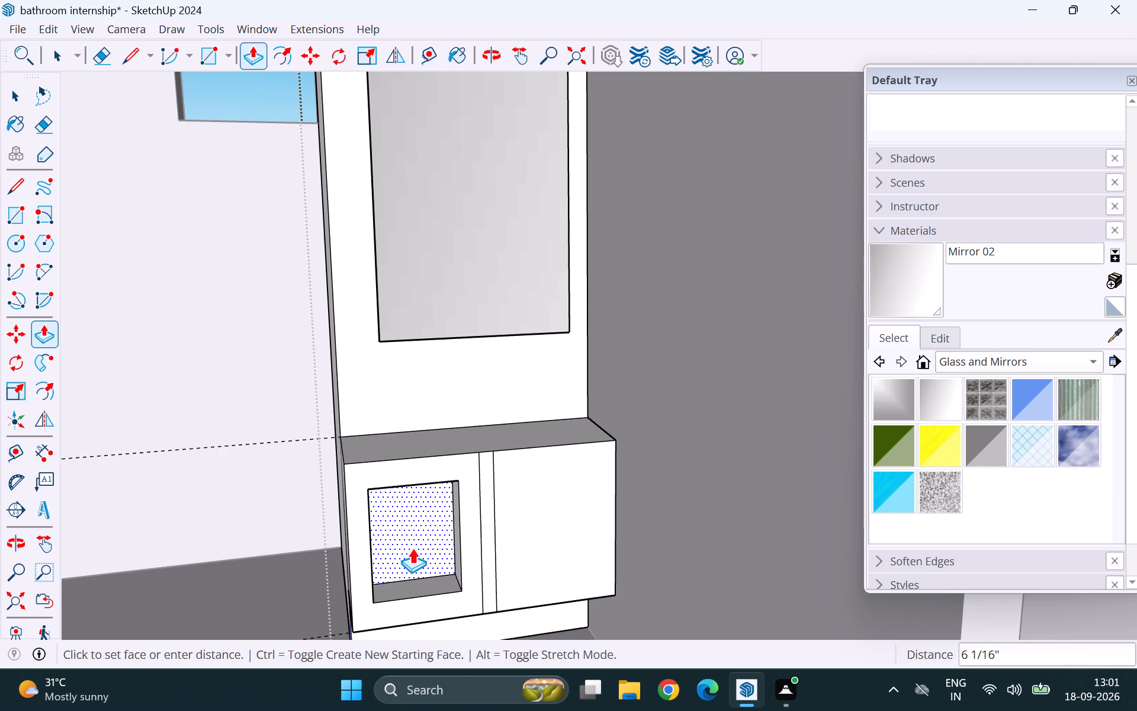
type("13")
key("Return")
key("space")
Draw an inset rectangle about 1' 2 7/16" by 1' 4 1/8" on the other front panel, across the divider strip.
middle_click_drag(585, 595, 583, 598)
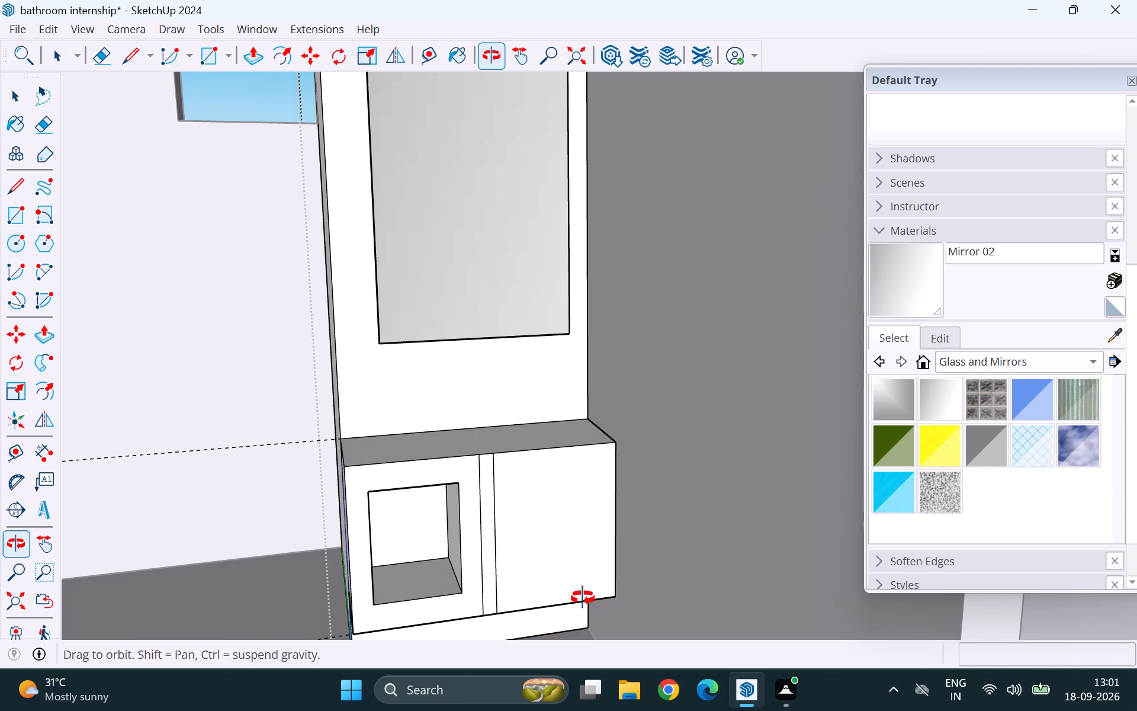
middle_click_drag(583, 598, 546, 599)
scroll(493, 575, "up", 1)
key("r")
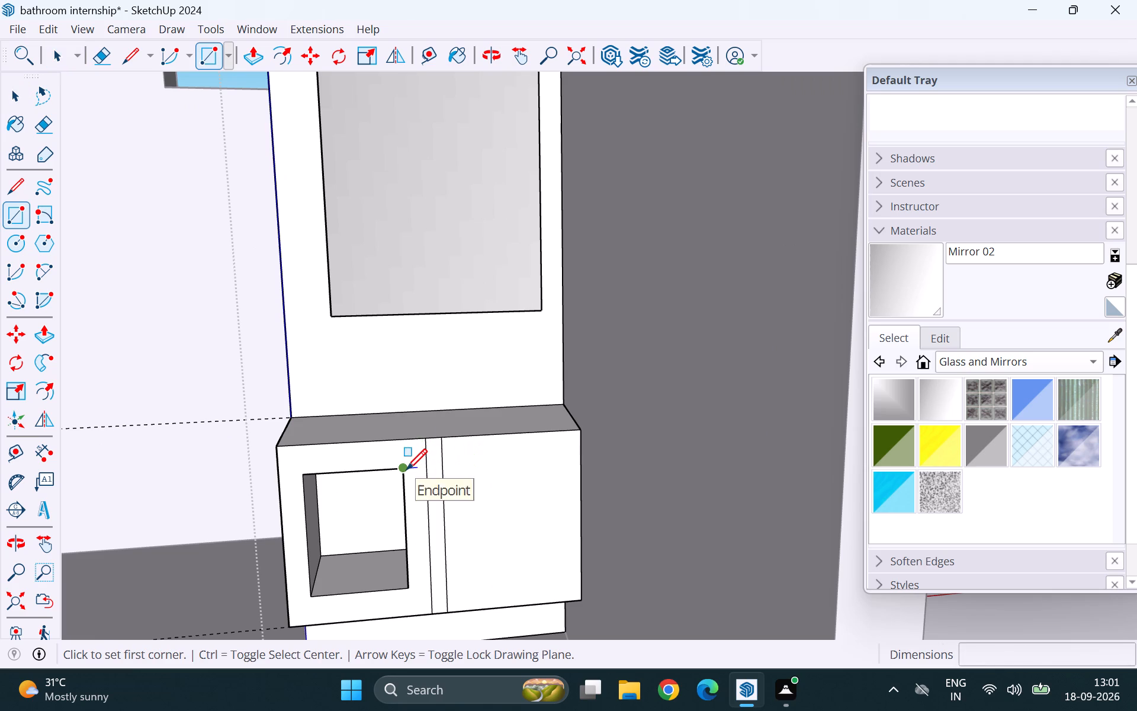
left_click(454, 469)
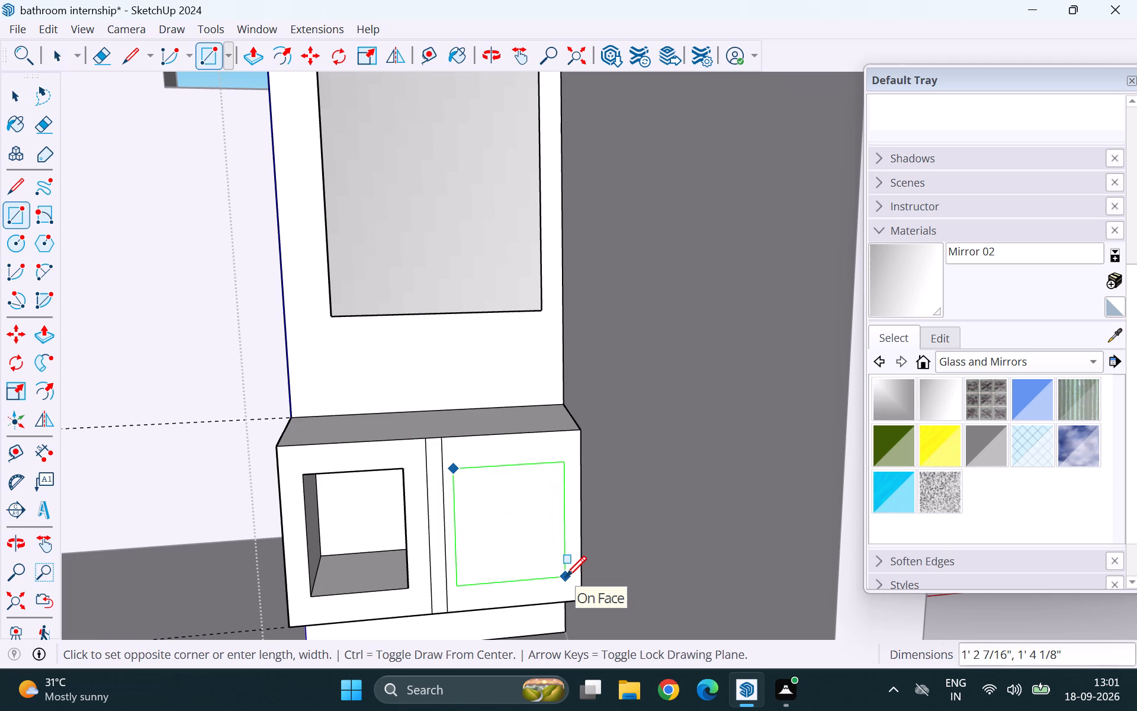
left_click(566, 577)
Push the second inset rectangle into the cabinet by the same 13" depth and leave the group.
key("space")
left_click(536, 546)
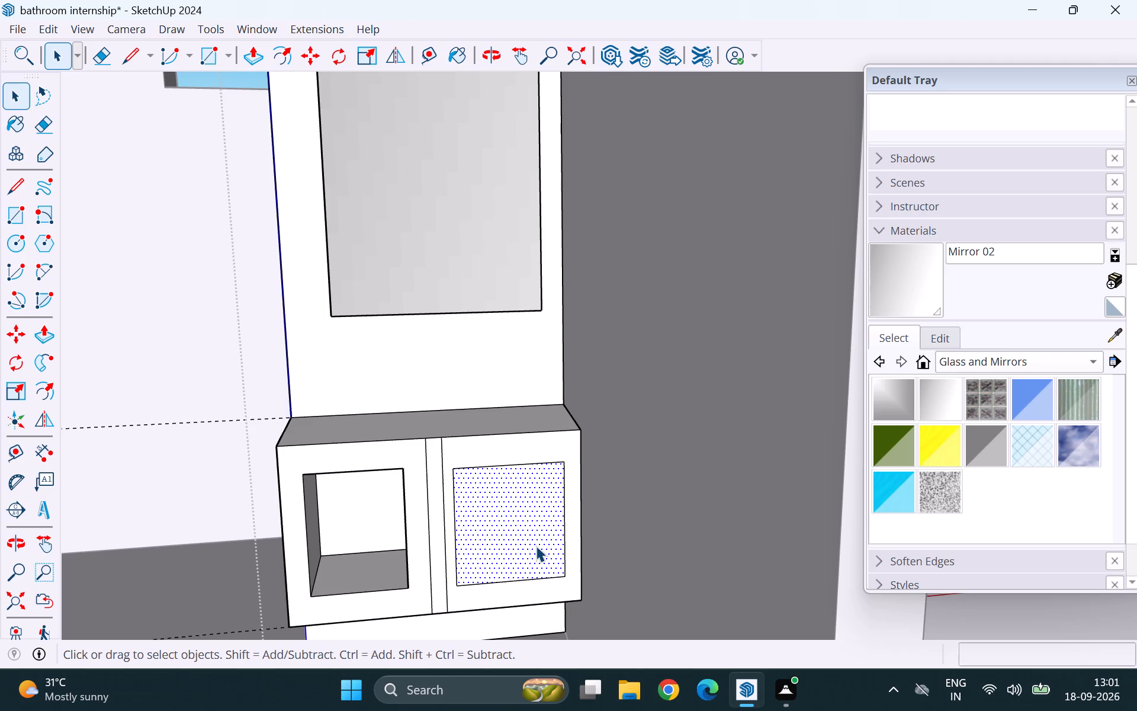
key("p")
double_click(532, 542)
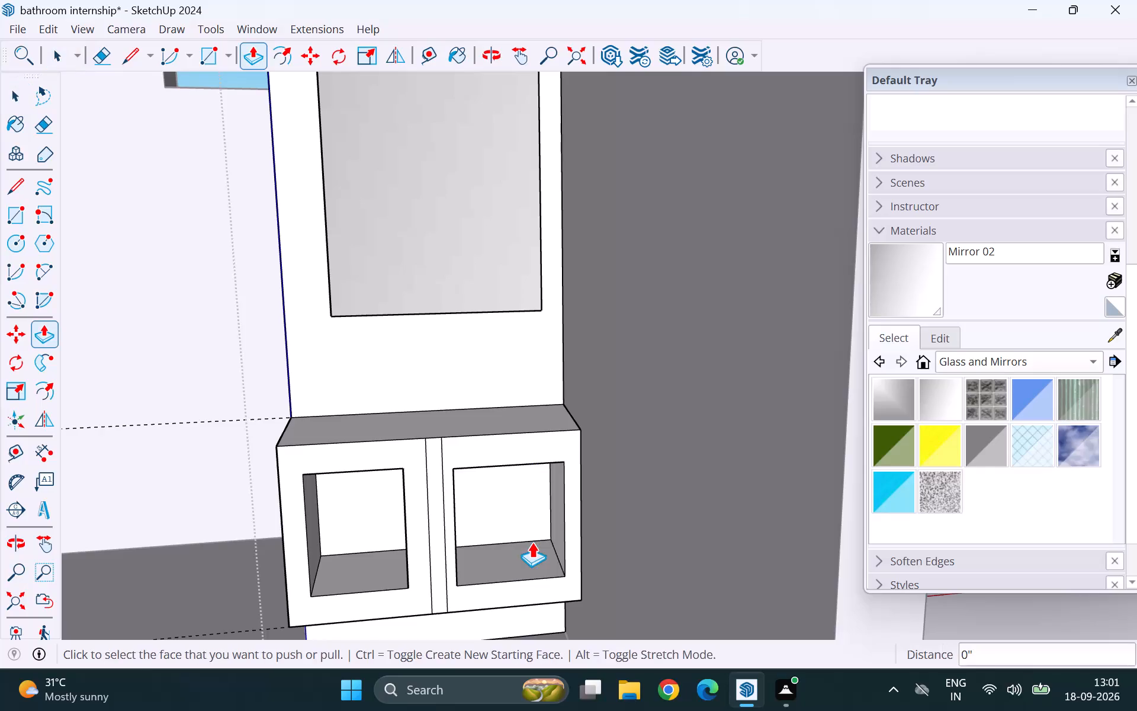
key("space")
scroll(494, 523, "down", 8)
left_click(696, 387)
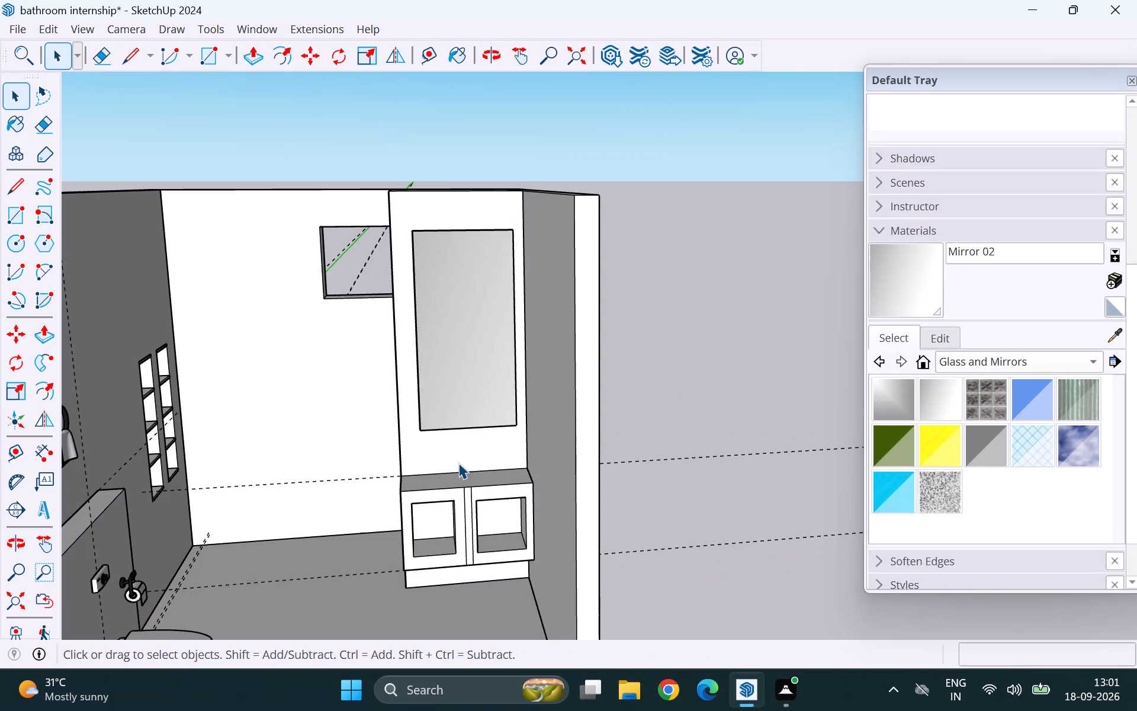
Examine the two recessed openings in the floating cabinet.
scroll(449, 467, "down", 2)
middle_click_drag(481, 564, 478, 481)
scroll(423, 528, "up", 1)
middle_click_drag(423, 528, 422, 610)
scroll(434, 537, "up", 6)
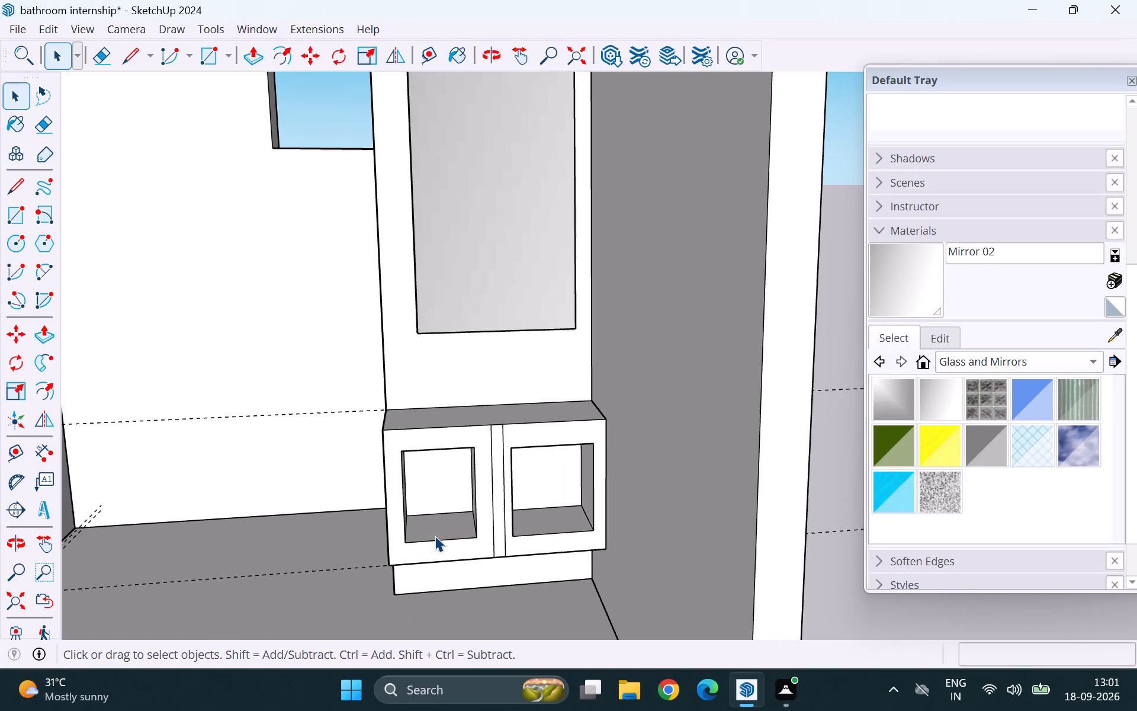
scroll(435, 535, "up", 4)
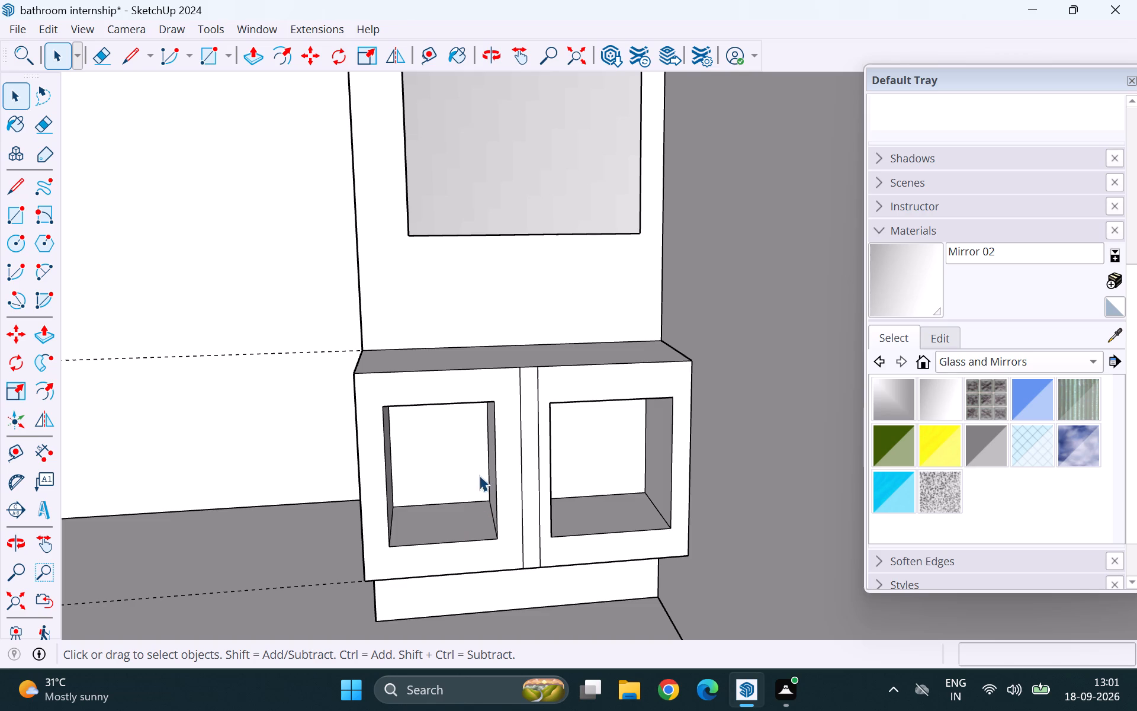
scroll(444, 483, "down", 10)
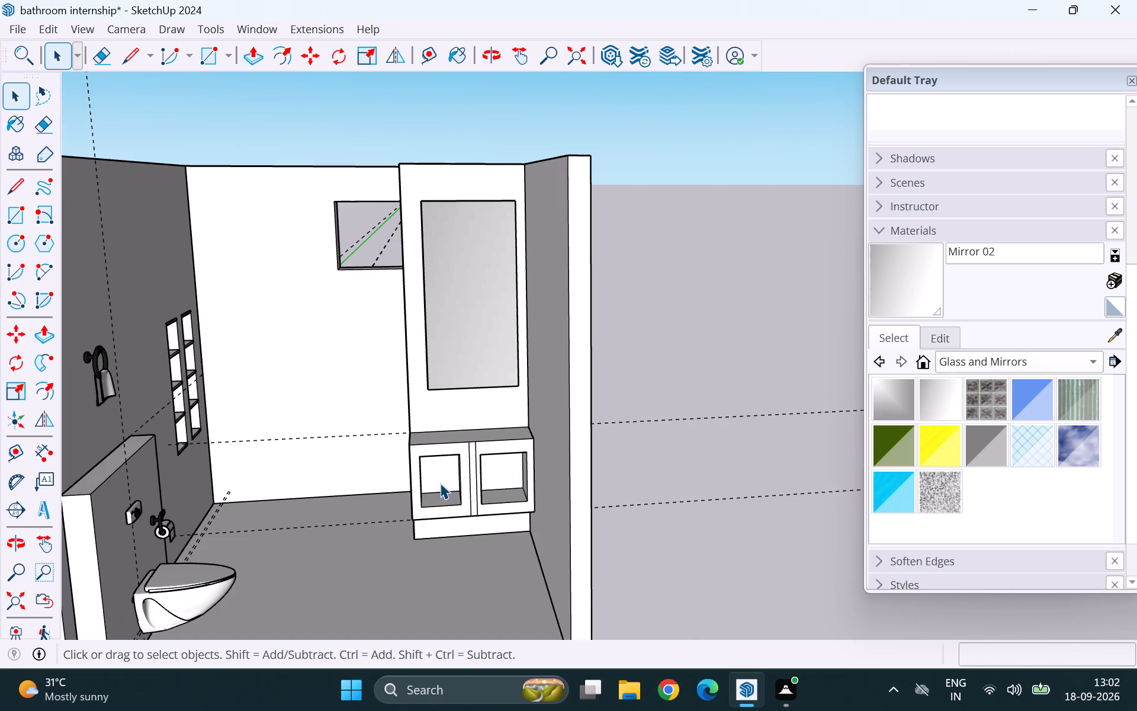
Delete all the dashed construction guides from the model.
key("e")
left_click_drag(654, 366, 689, 539)
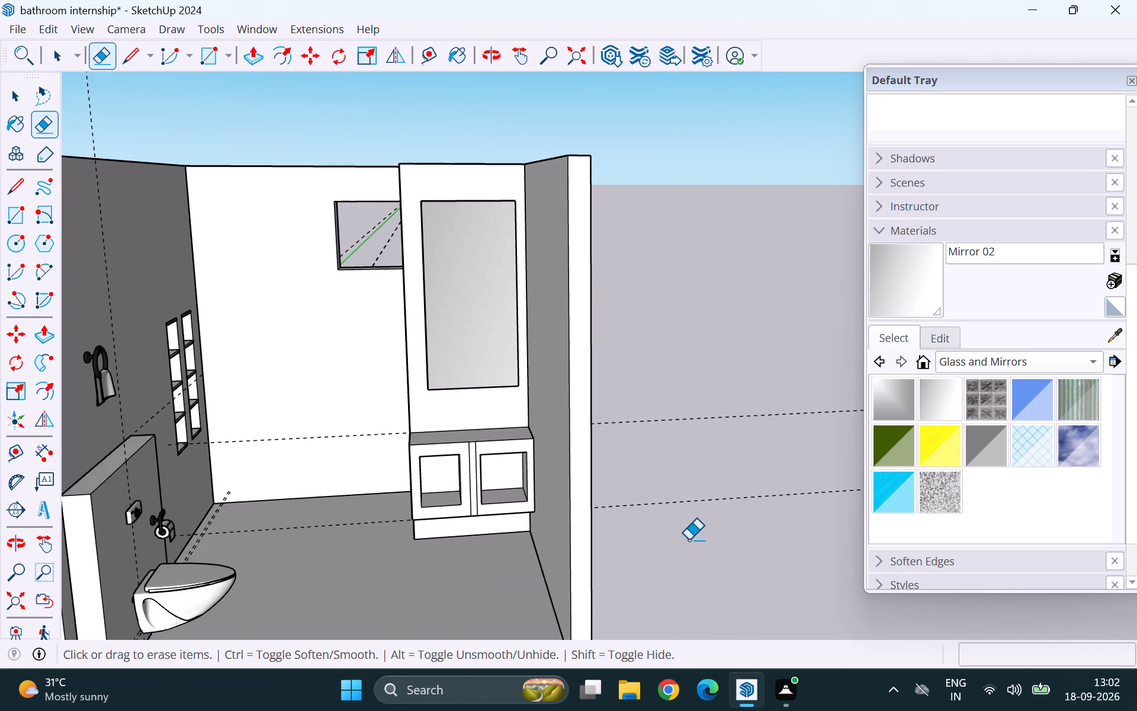
key("space")
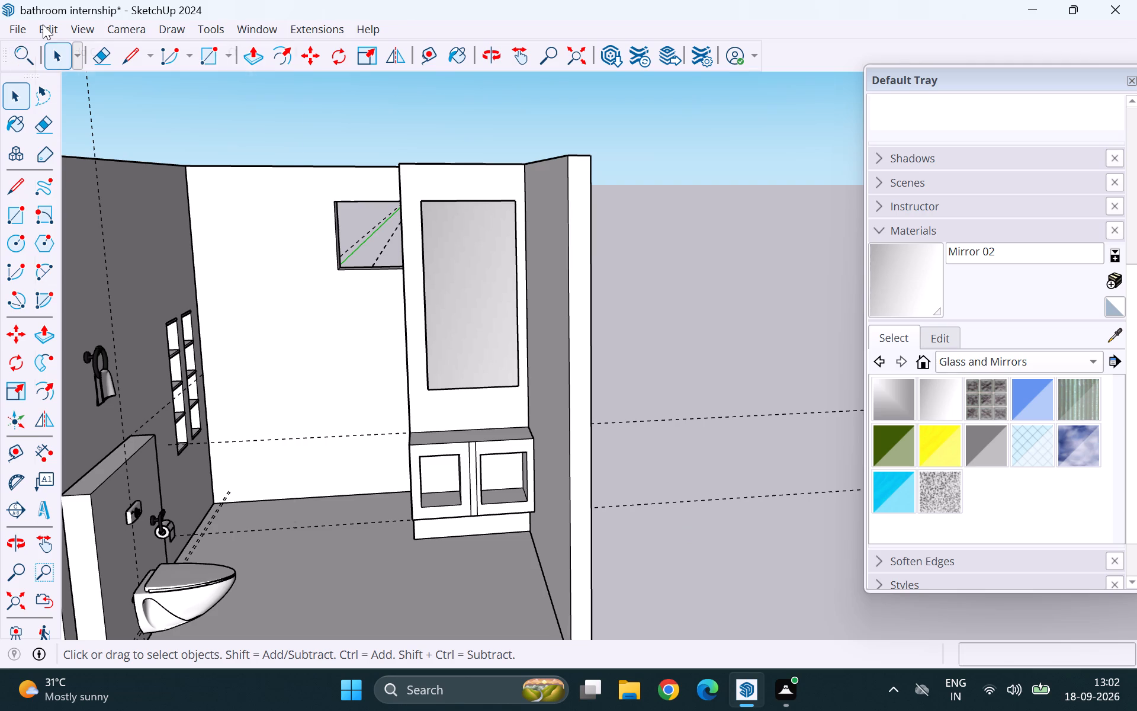
left_click(43, 24)
left_click(127, 206)
Inside the corner block's group, paint the mirror face with Translucent Glass Blue and leave the group.
scroll(439, 315, "down", 3)
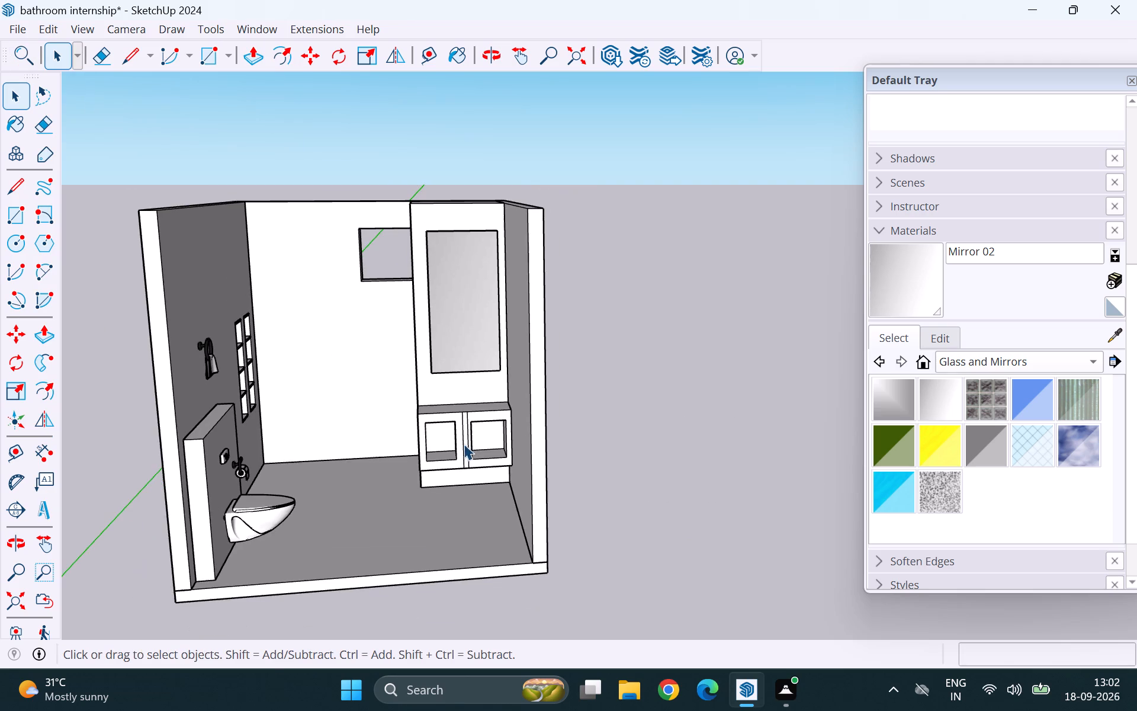
middle_click_drag(447, 459, 603, 424)
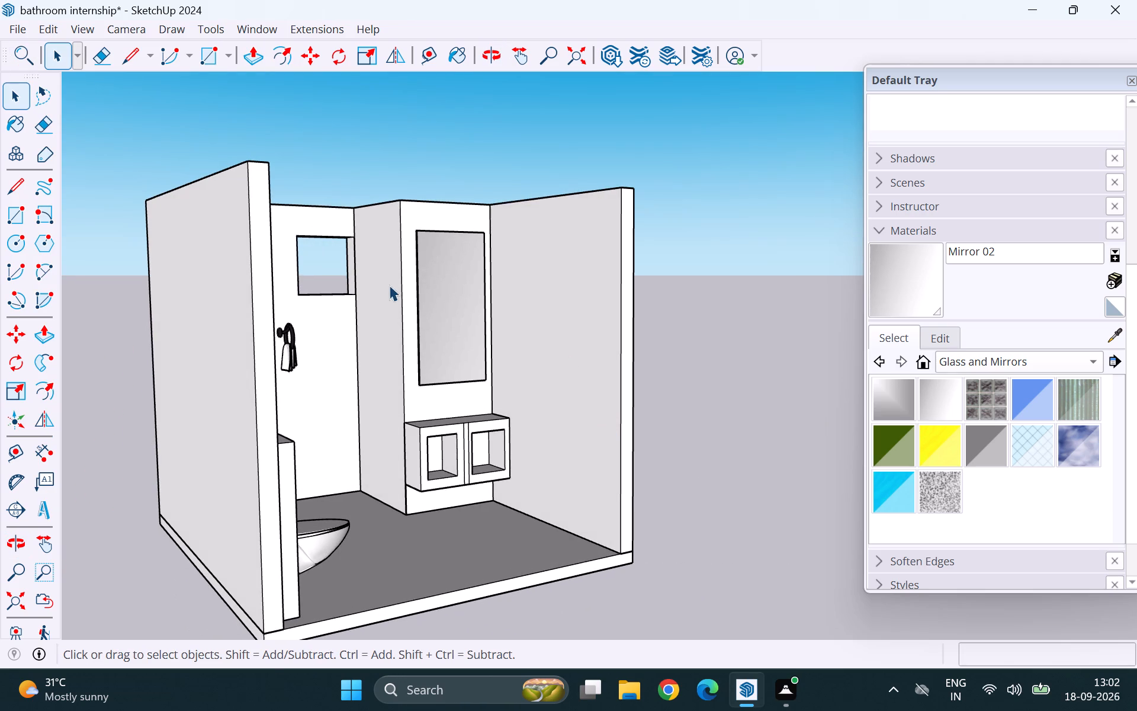
left_click(451, 315)
double_click(451, 342)
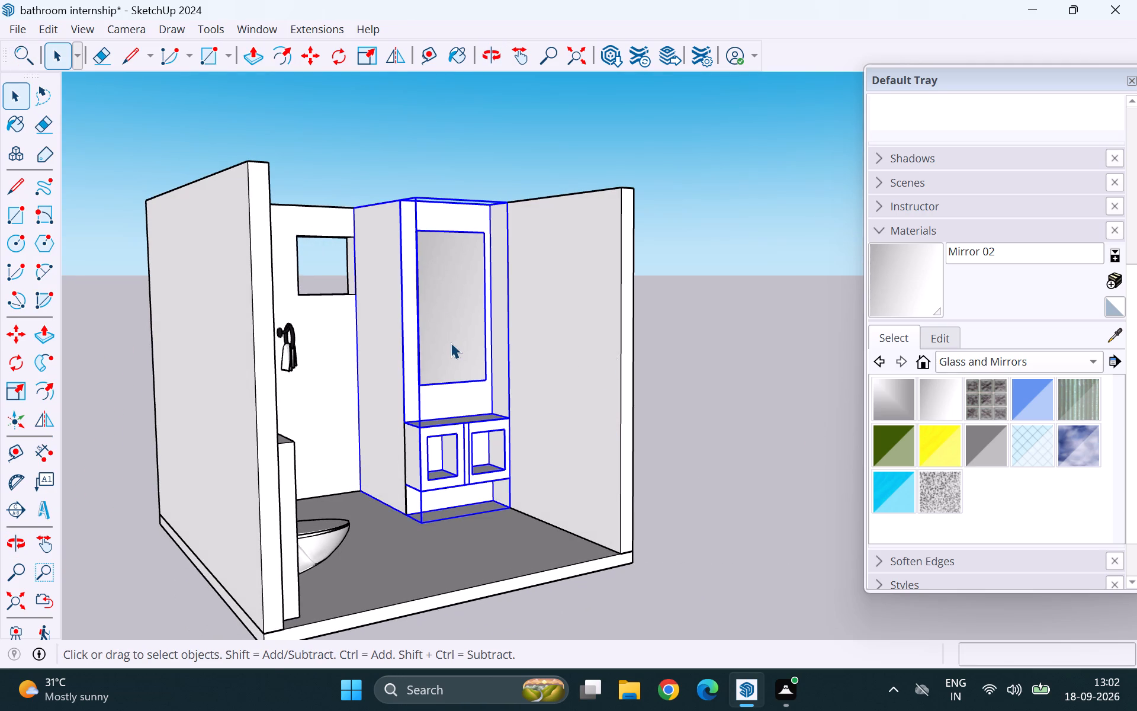
left_click(451, 342)
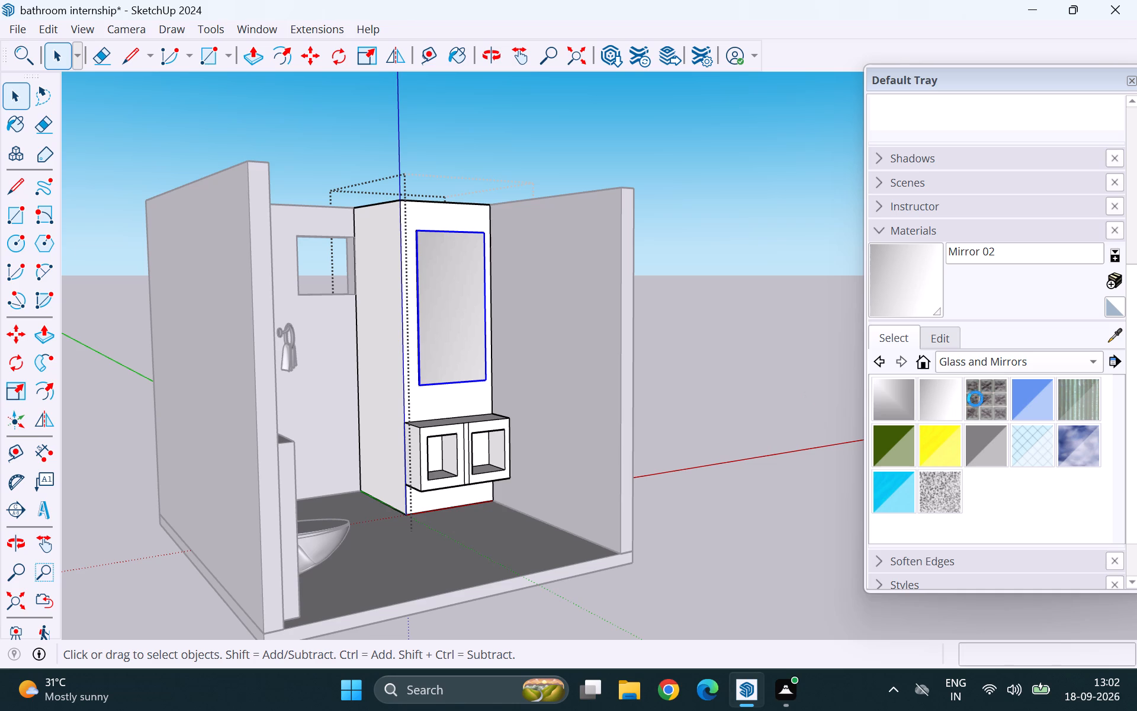
left_click(1034, 409)
left_click(436, 332)
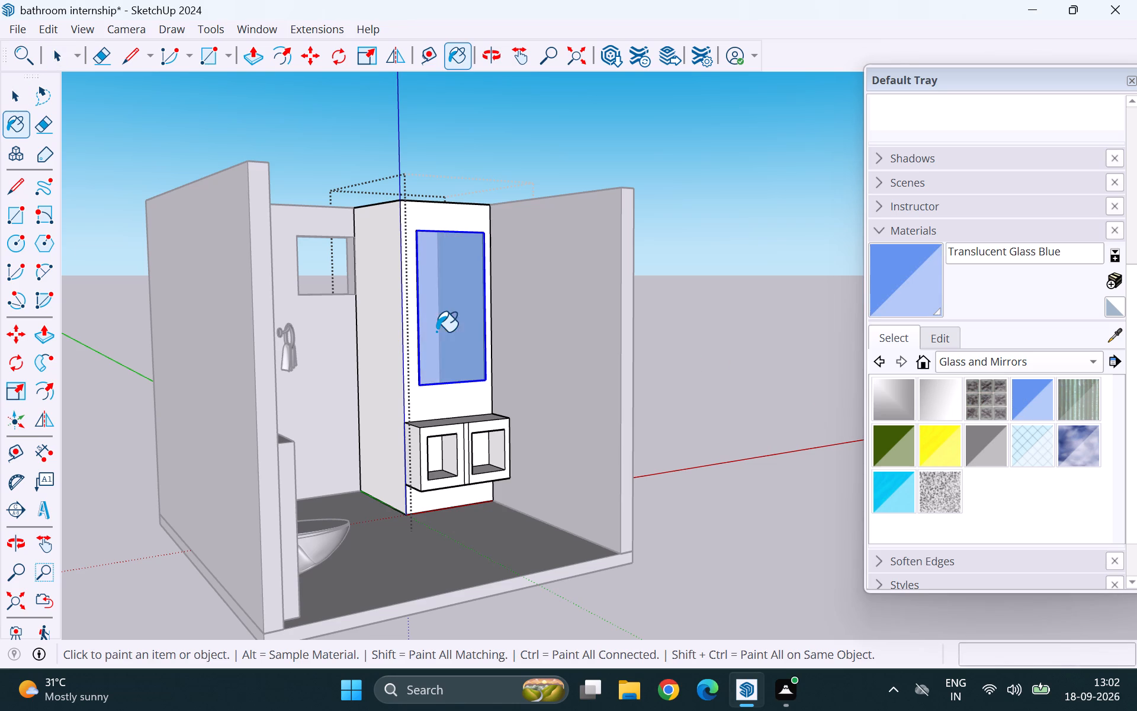
scroll(375, 375, "down", 3)
key("space")
left_click(621, 316)
Examine the whole bathroom from several angles and distances, including the repainted mirror and the cabinet openings.
middle_click_drag(523, 353, 522, 354)
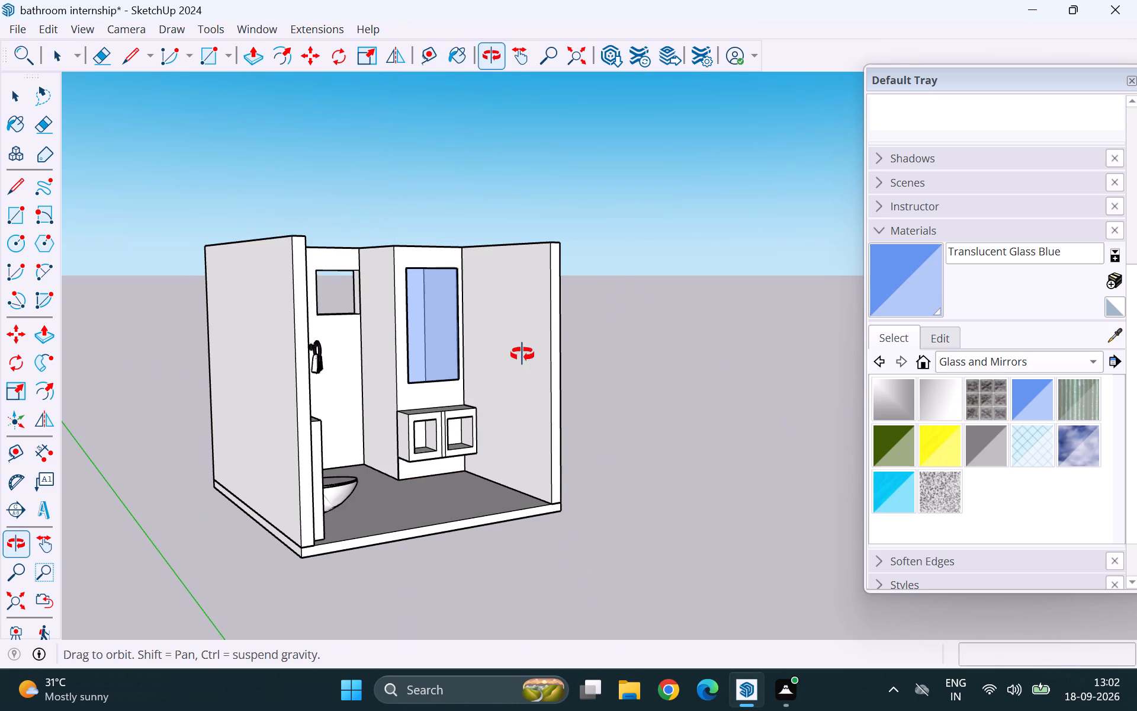
middle_click_drag(522, 354, 394, 391)
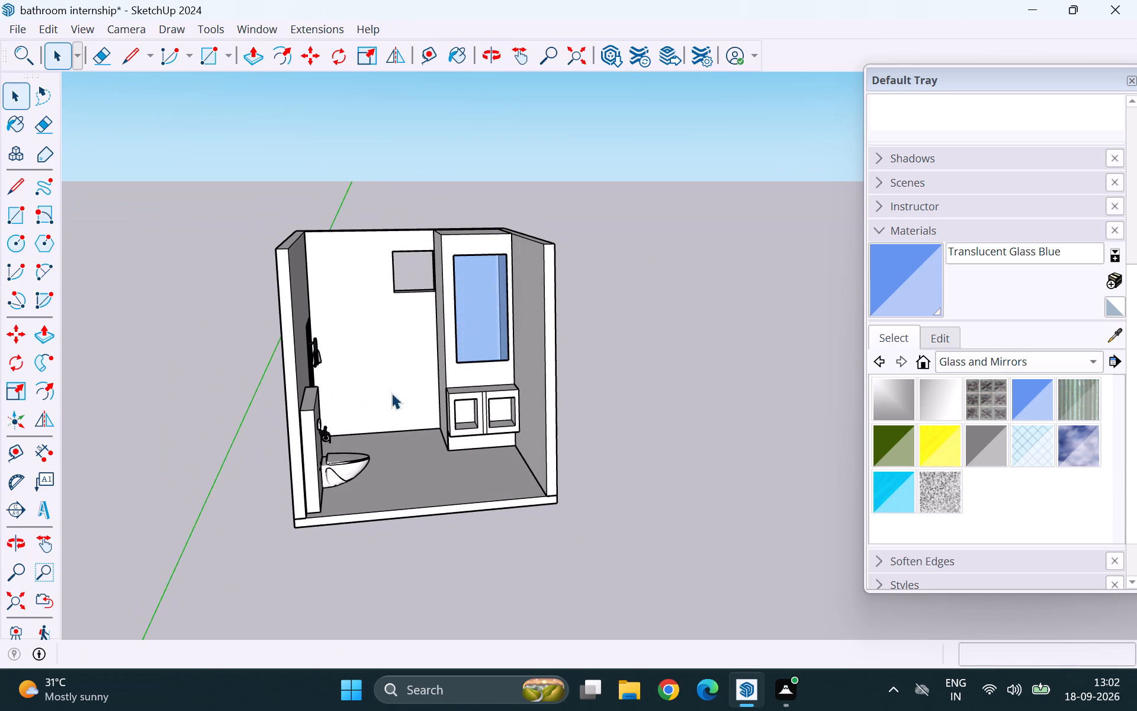
scroll(38, 206, "down", 1)
scroll(102, 191, "down", 6)
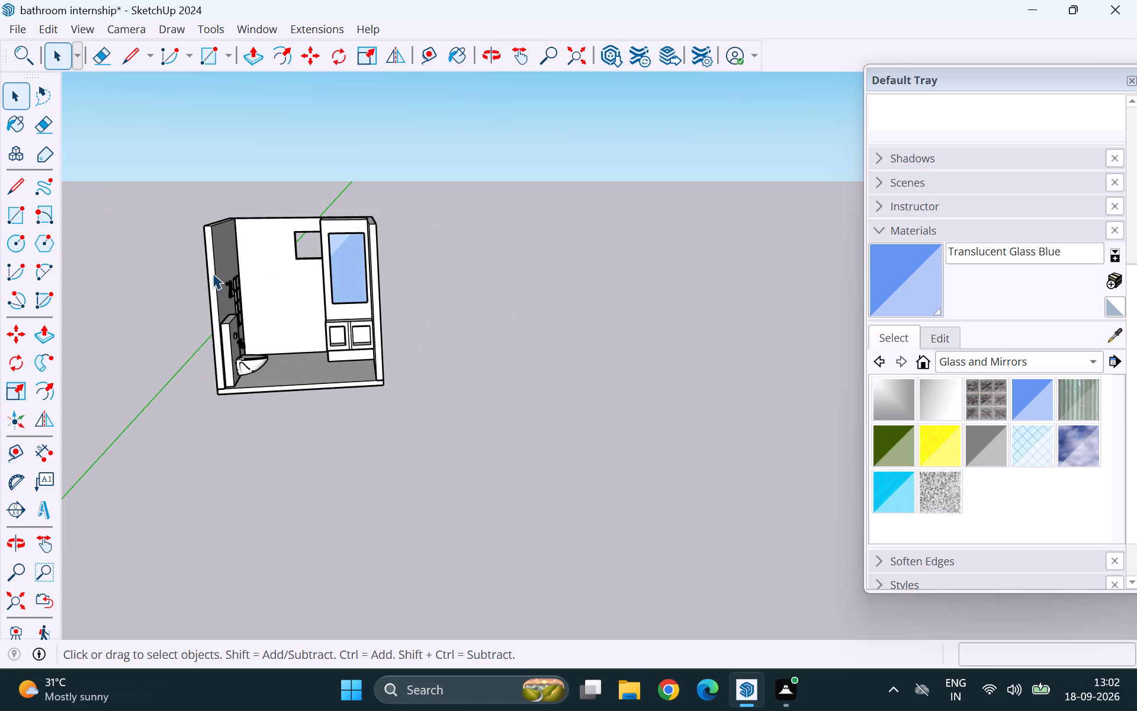
middle_click_drag(338, 322, 363, 341)
scroll(316, 350, "up", 6)
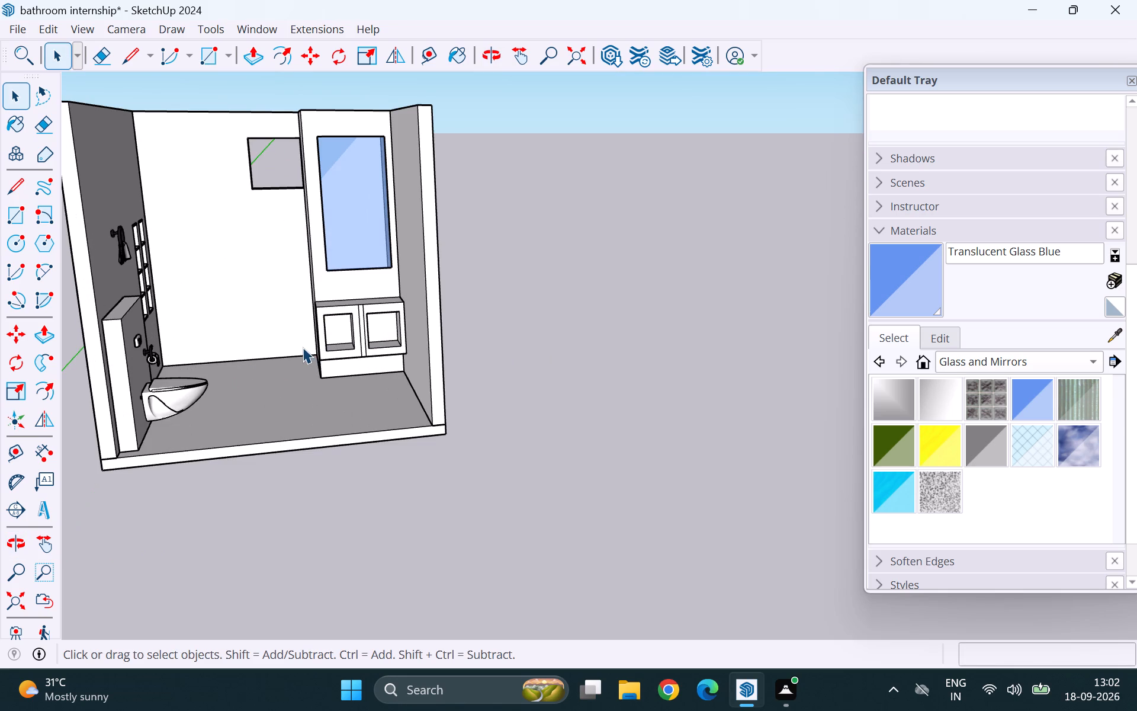
scroll(303, 348, "up", 1)
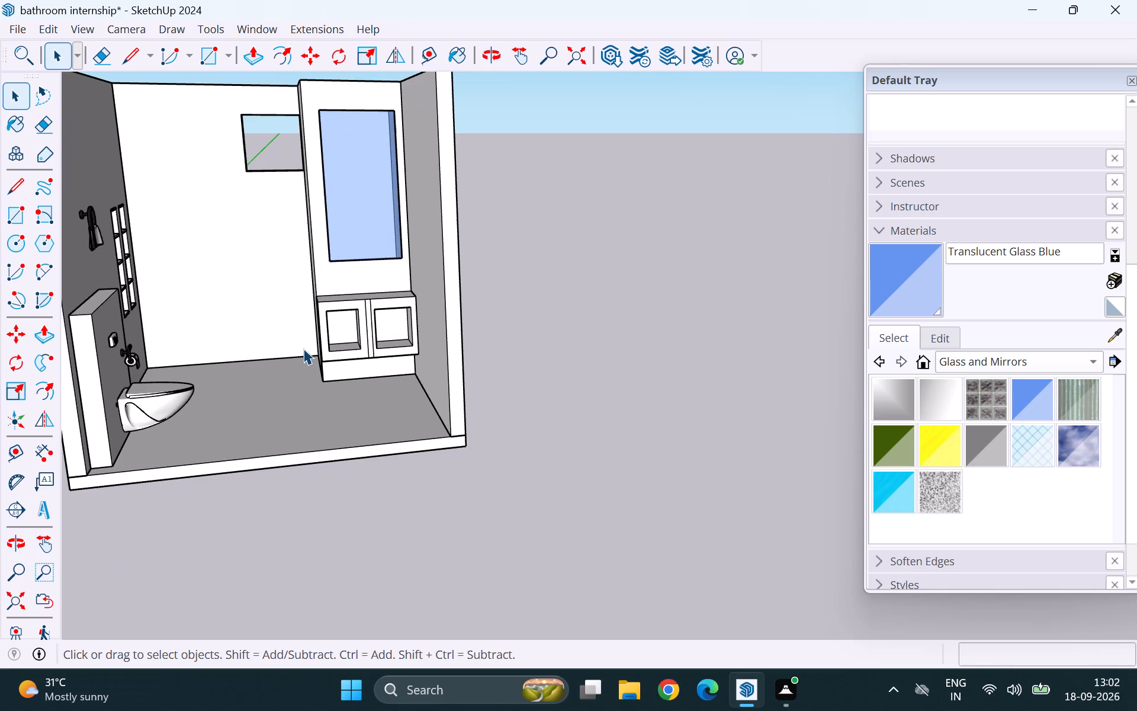
scroll(306, 350, "down", 1)
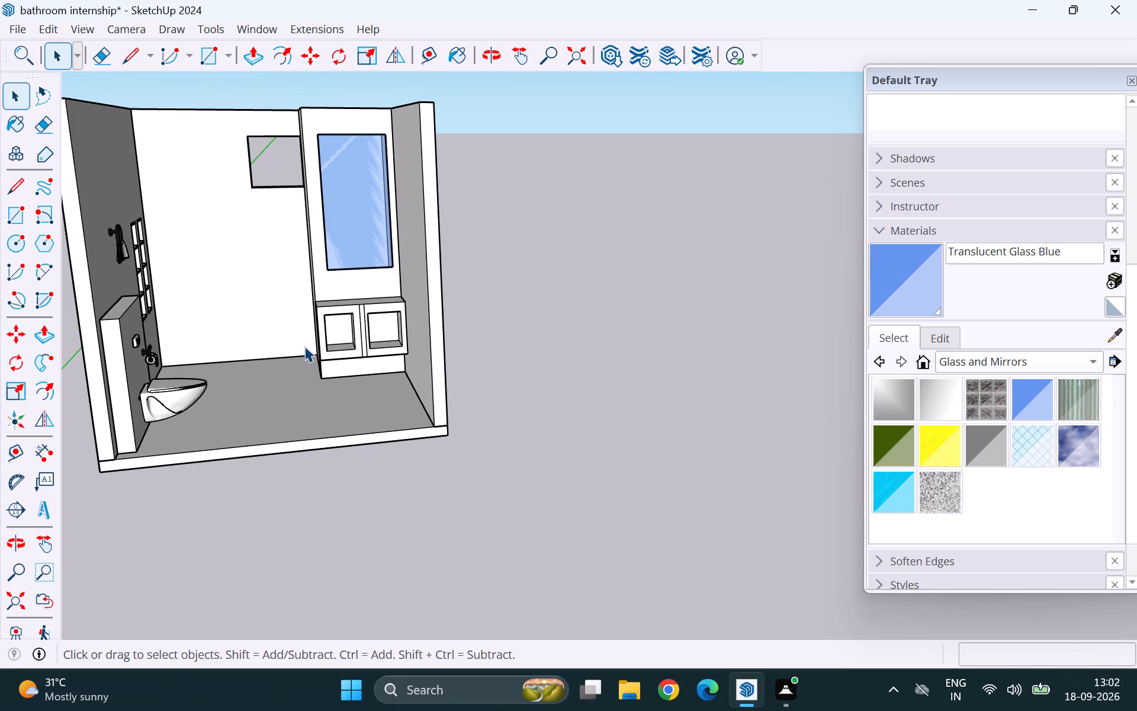
Search 3D Warehouse for "sink" models.
scroll(338, 386, "down", 4)
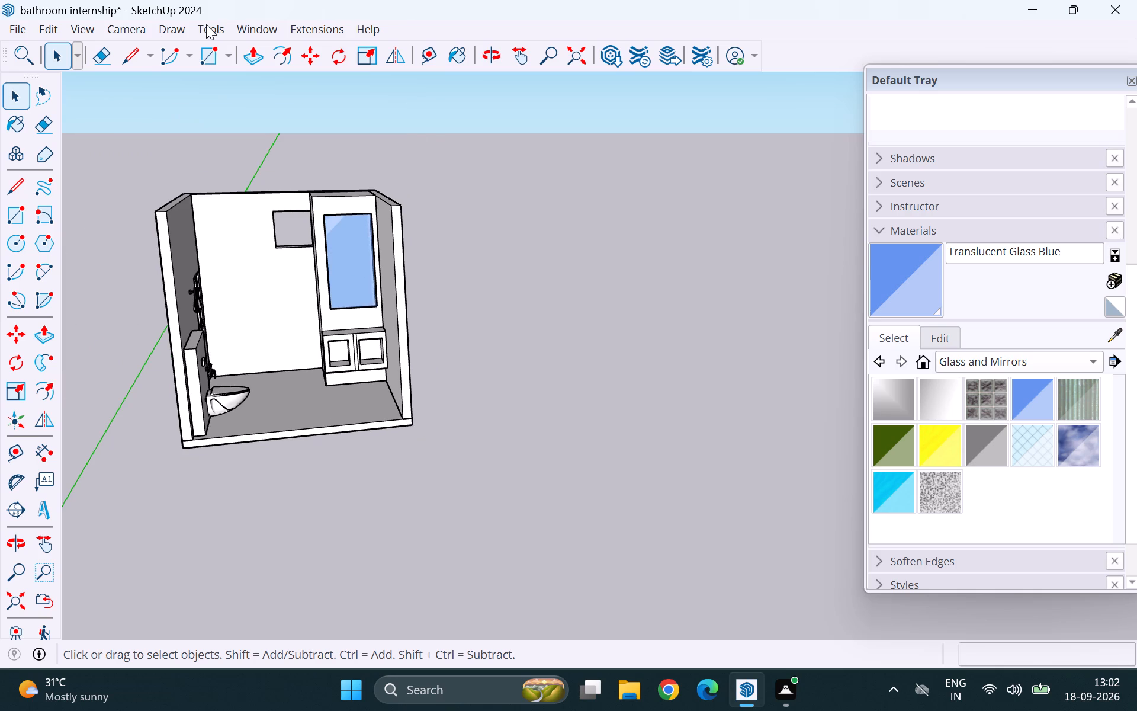
left_click(265, 28)
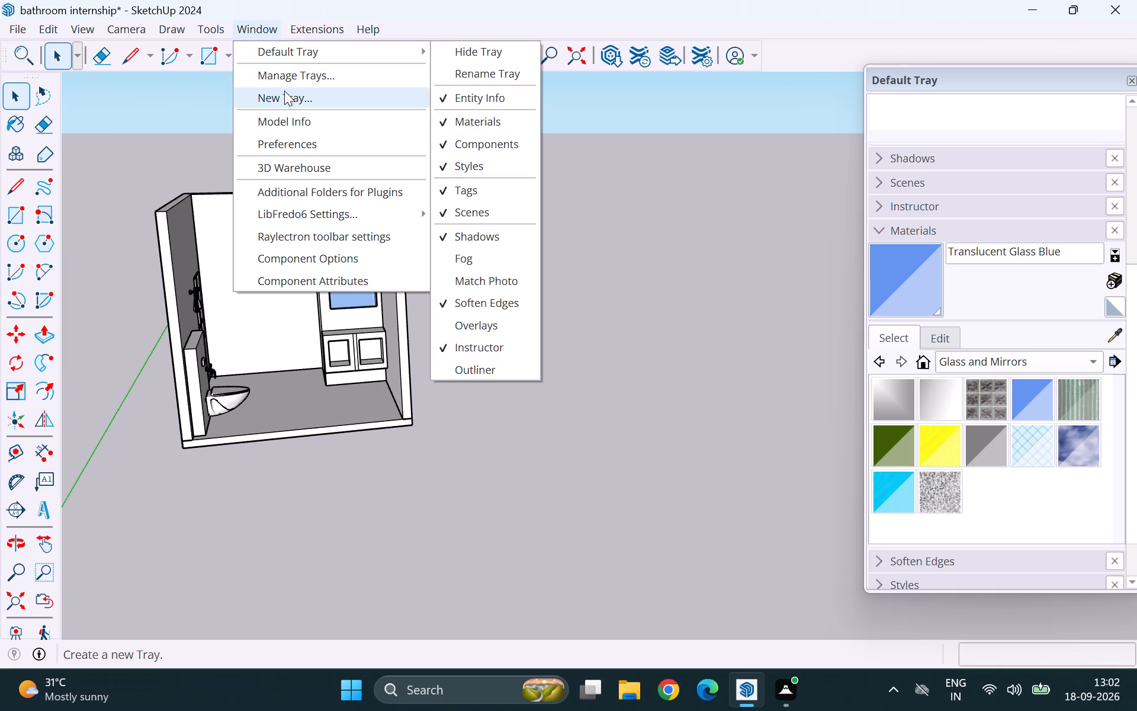
left_click(311, 166)
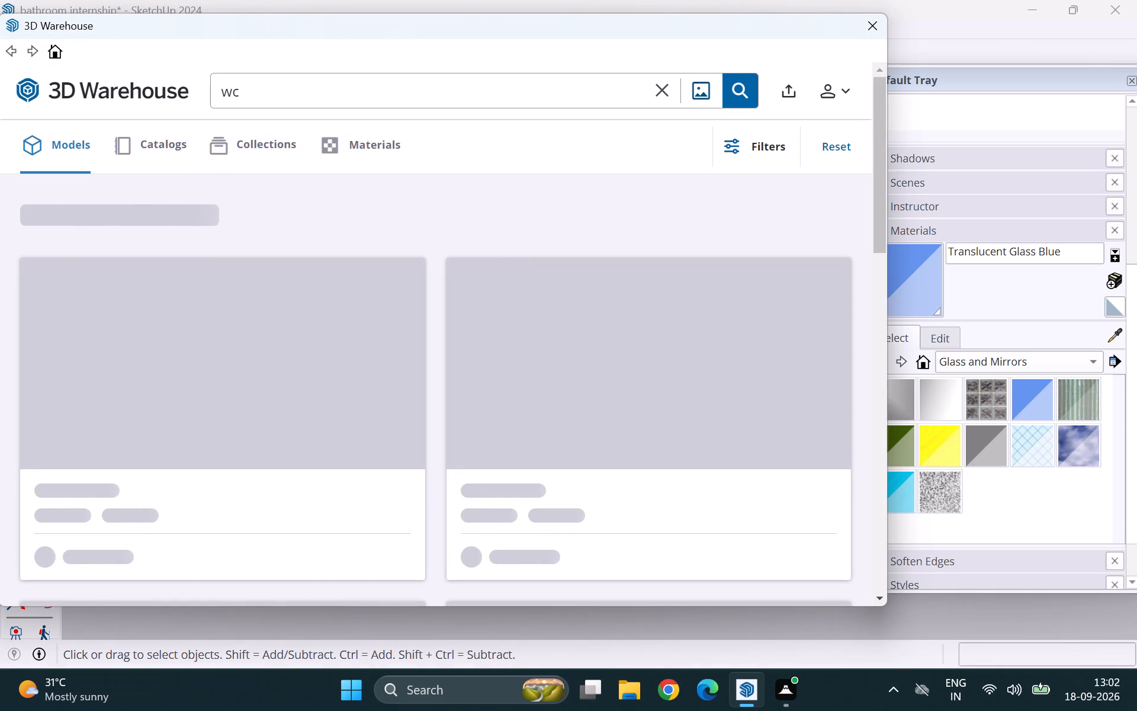
left_click(280, 85)
key("BackSpace")
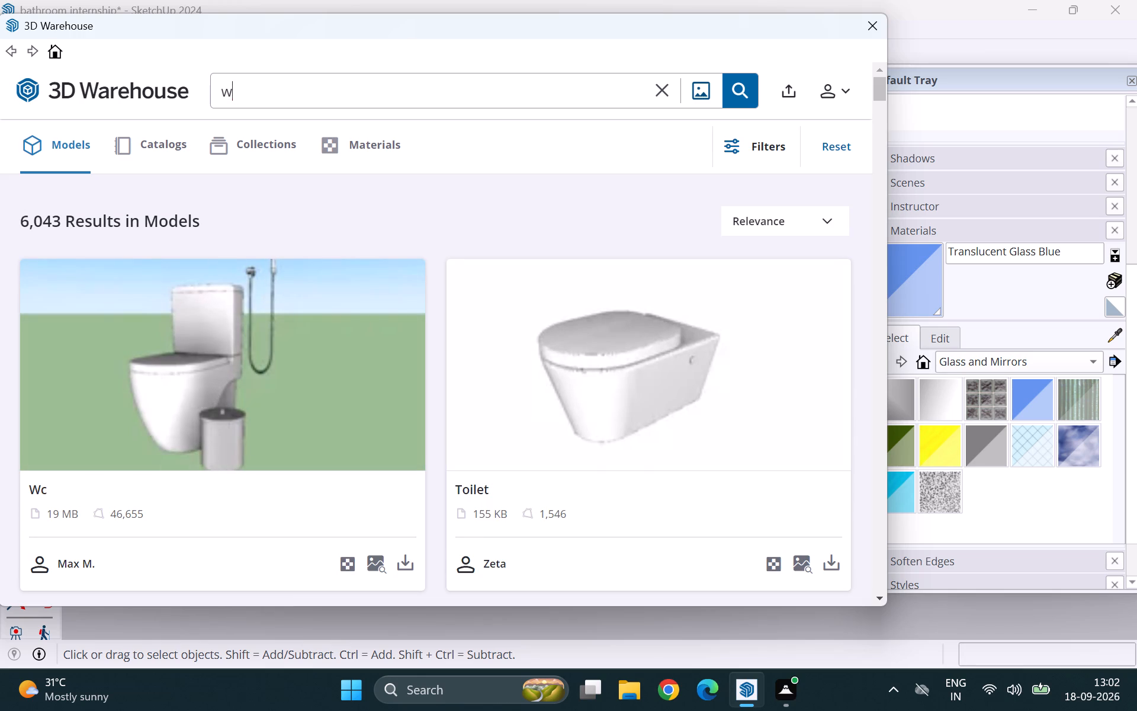
key("BackSpace")
key("BackSpace")
type("sink")
key("Return")
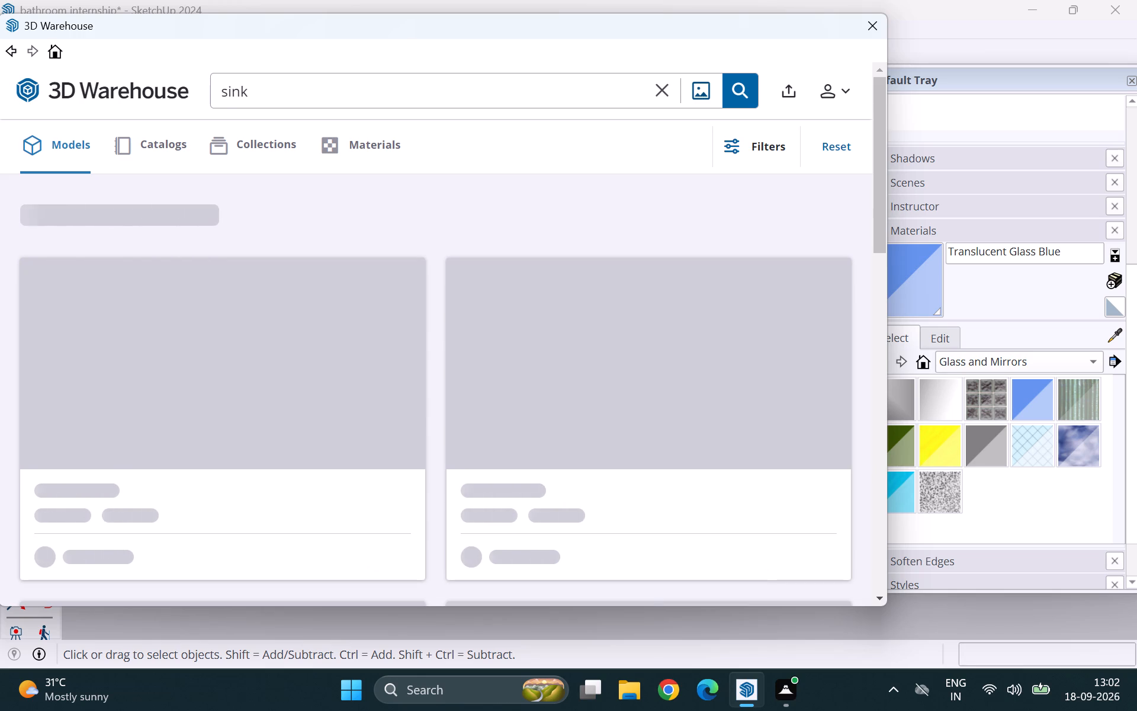
Look through the sink models for a washbasin suited to the bathroom's floating cabinet.
scroll(414, 357, "down", 1)
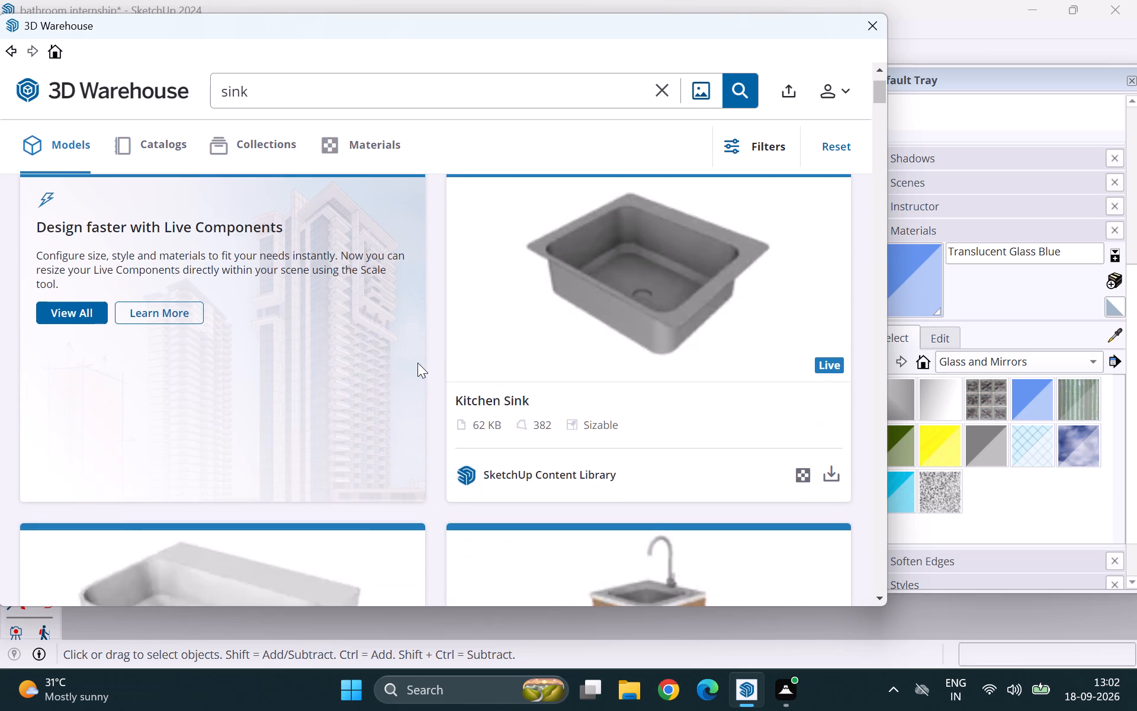
scroll(416, 367, "down", 4)
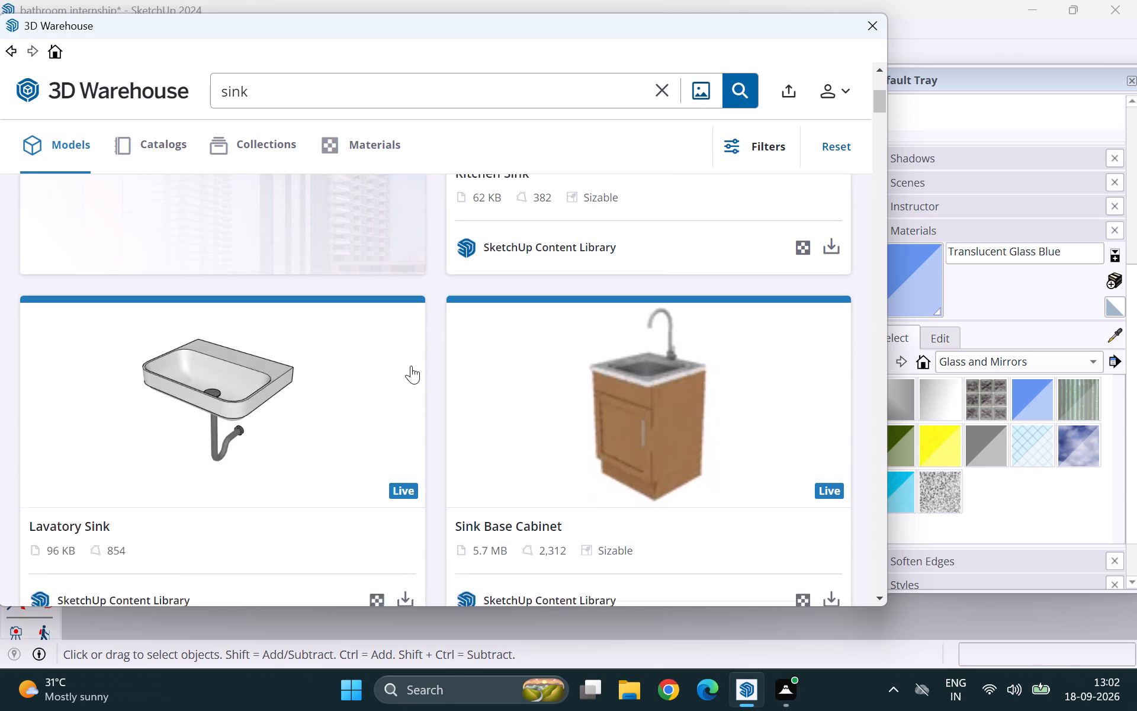
scroll(412, 367, "down", 2)
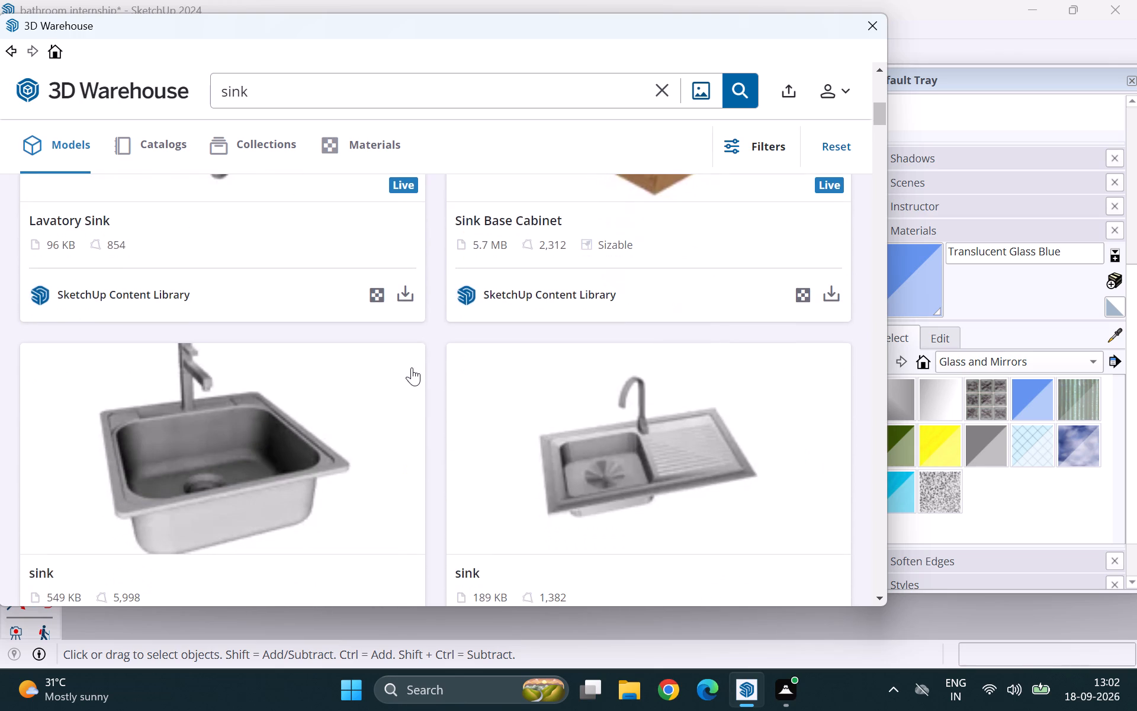
scroll(412, 371, "down", 3)
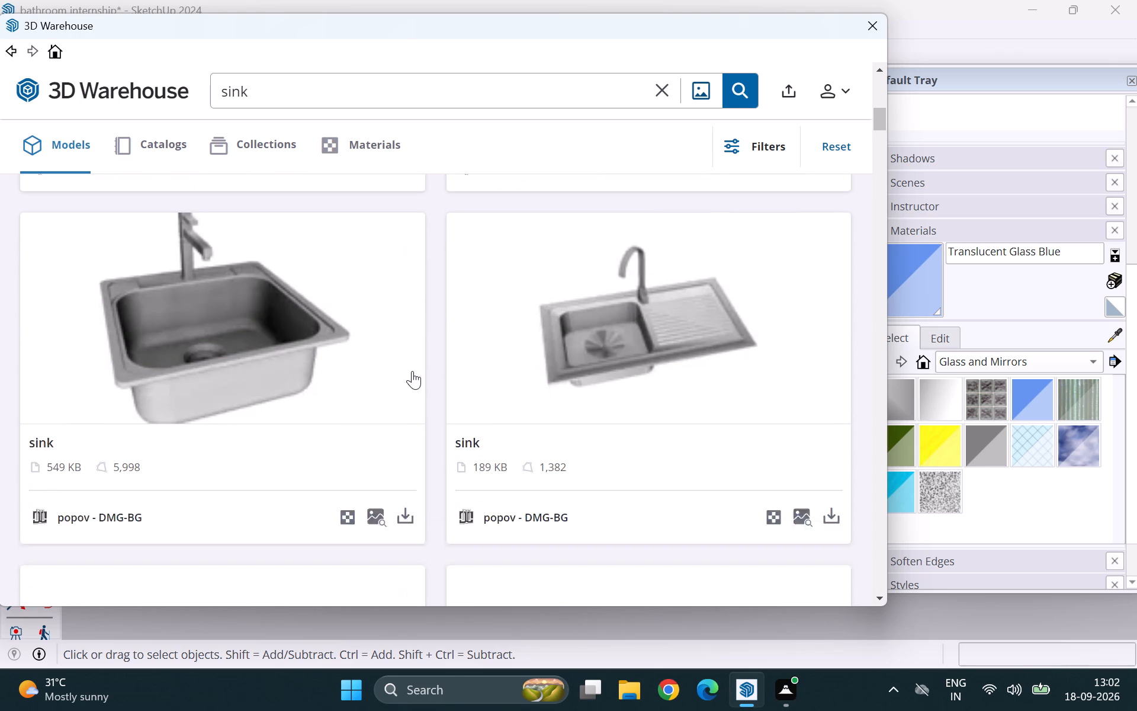
scroll(412, 371, "down", 7)
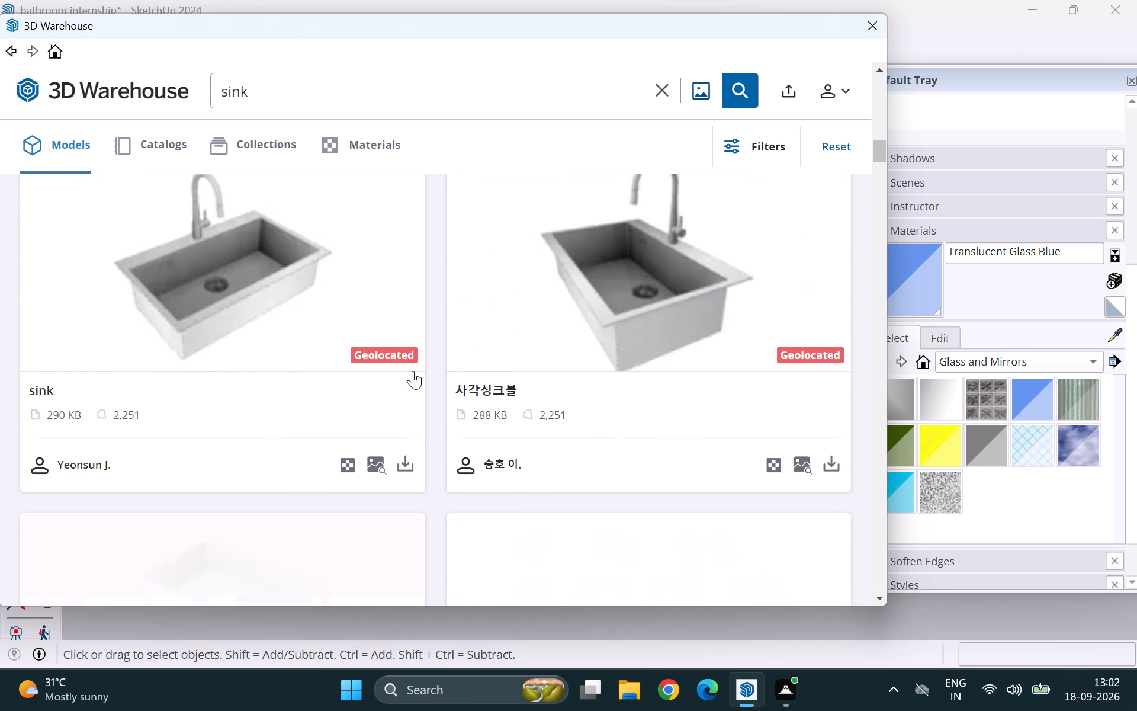
scroll(413, 371, "down", 6)
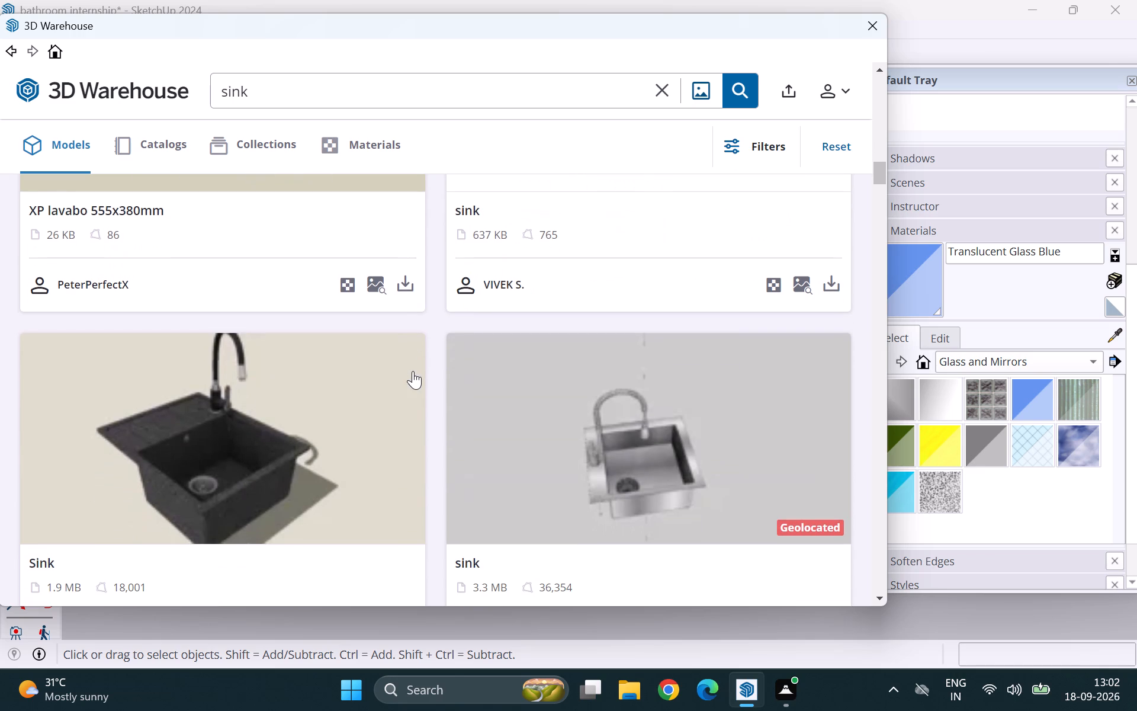
scroll(413, 371, "up", 3)
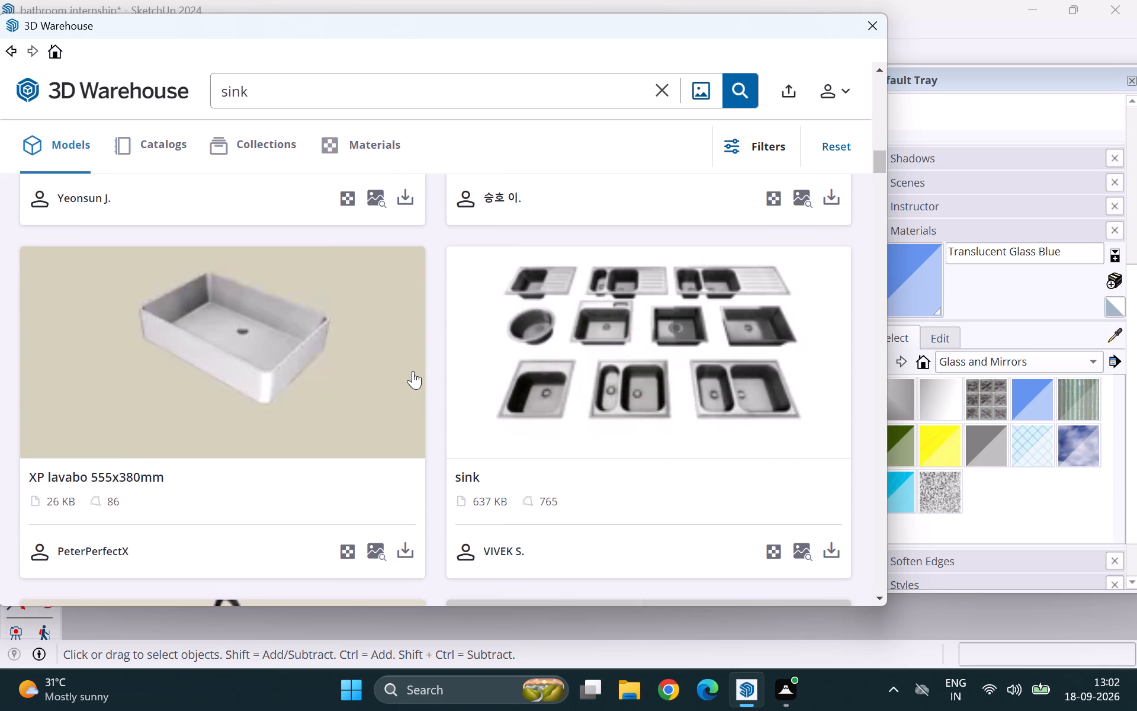
scroll(413, 371, "down", 6)
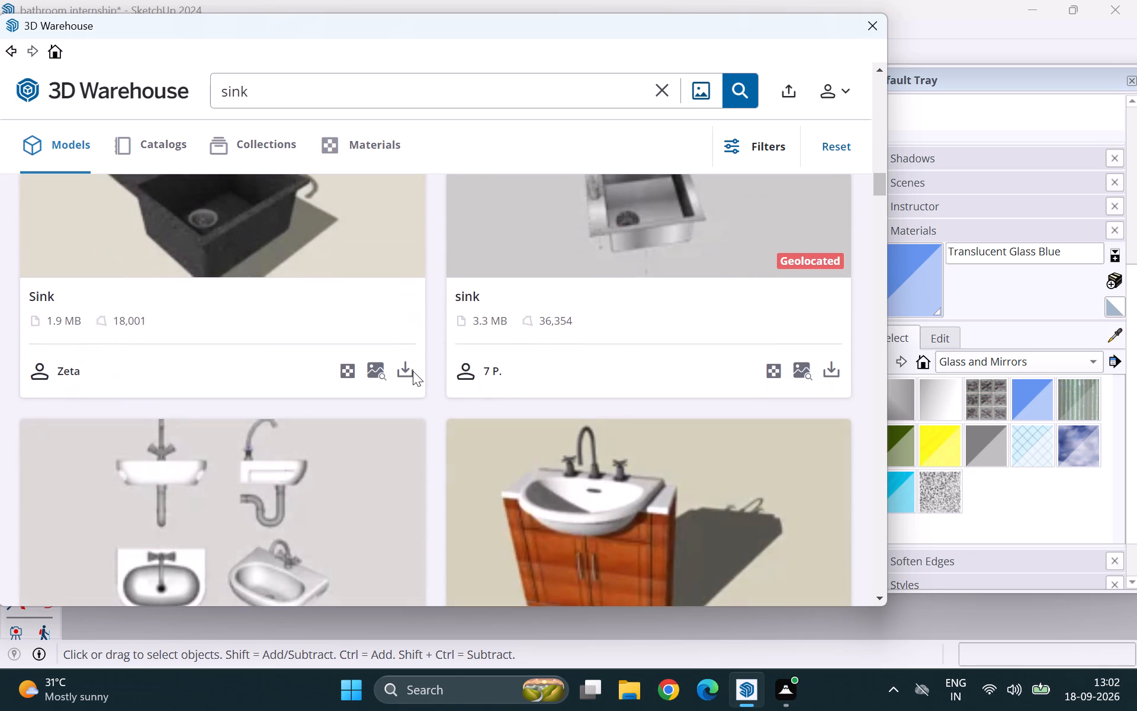
scroll(413, 371, "up", 1)
scroll(413, 371, "down", 1)
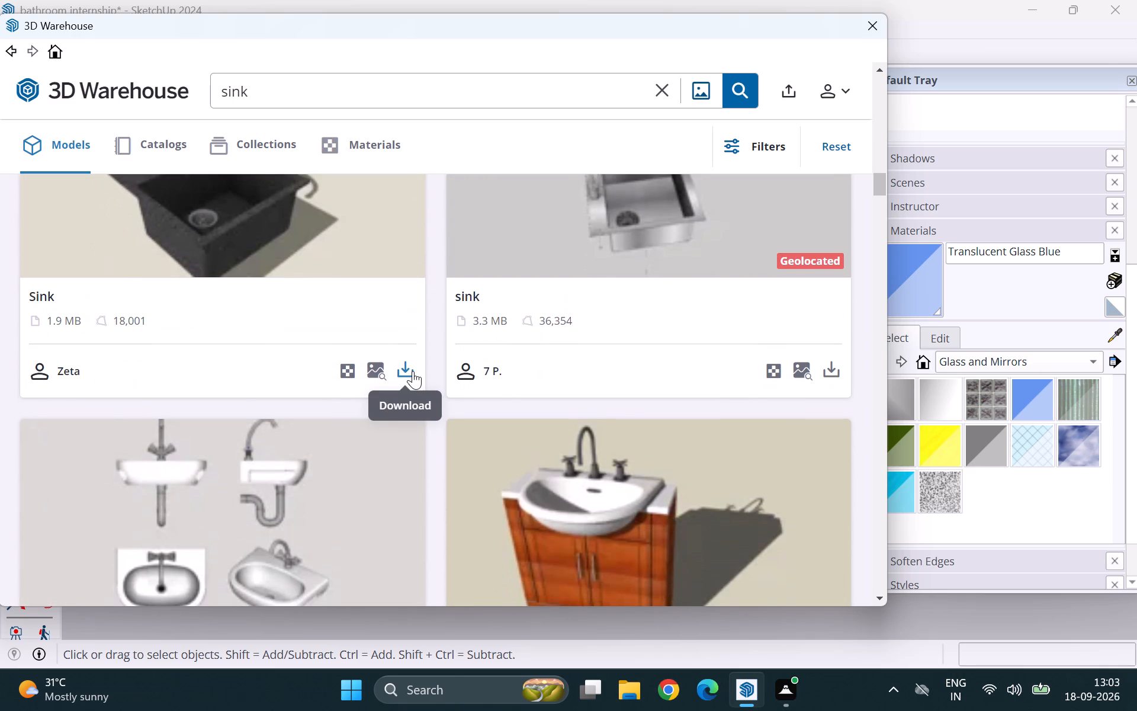
scroll(413, 371, "down", 6)
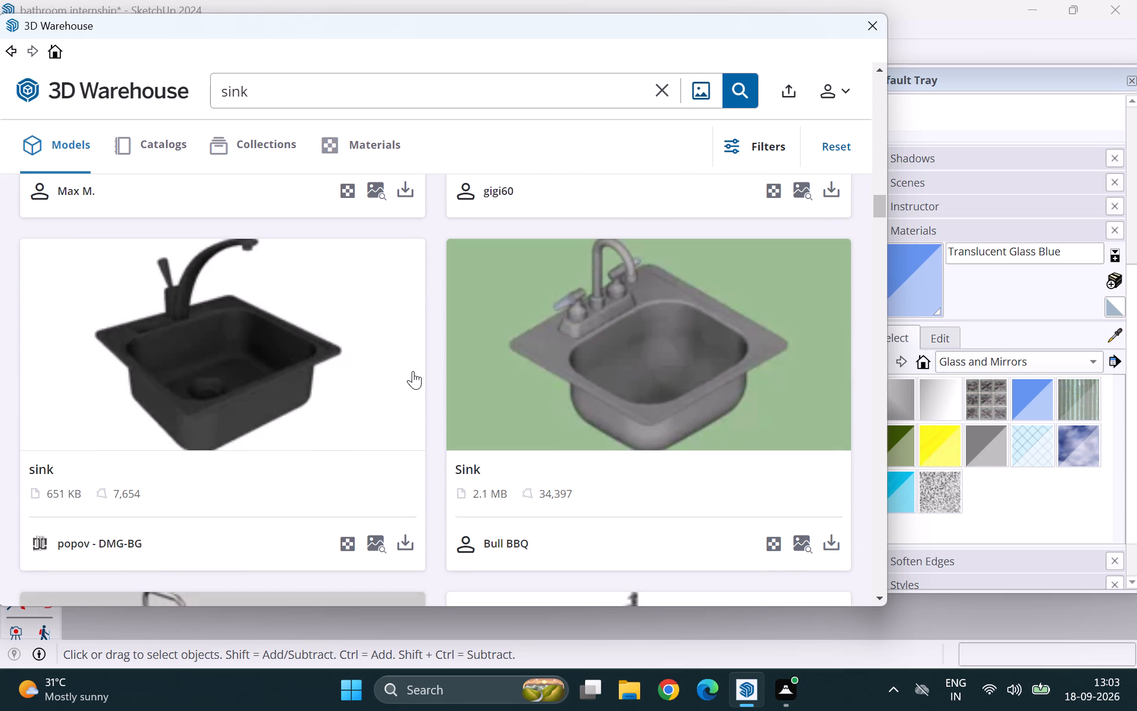
scroll(413, 371, "down", 5)
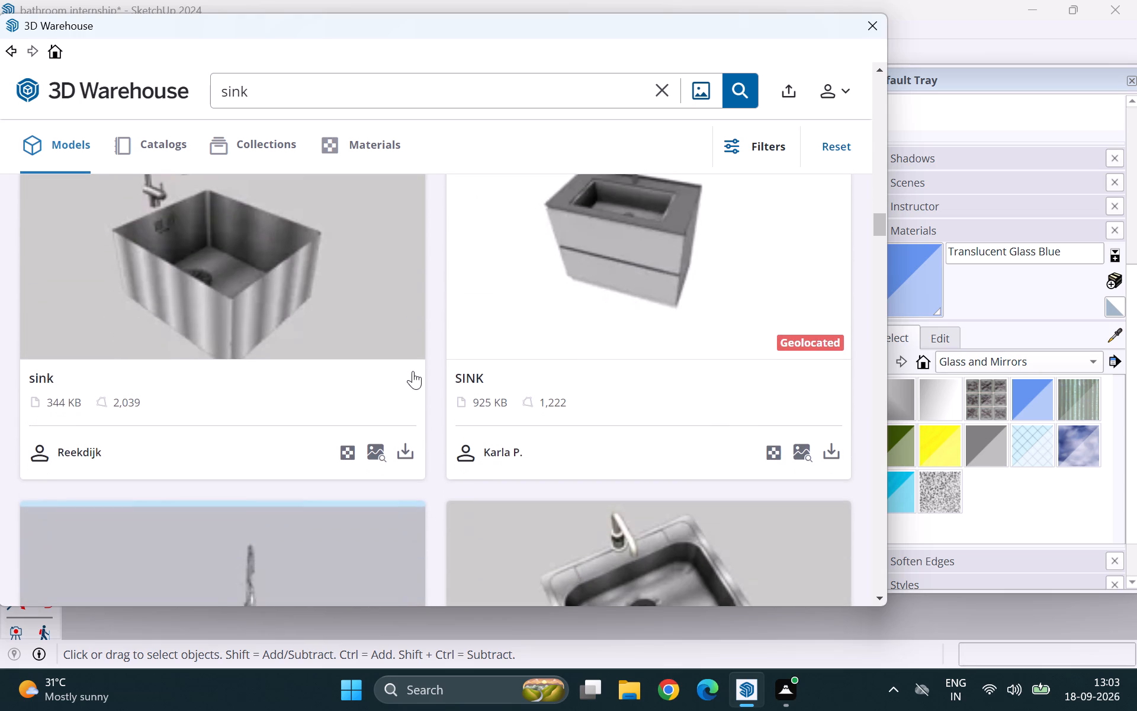
scroll(413, 371, "down", 7)
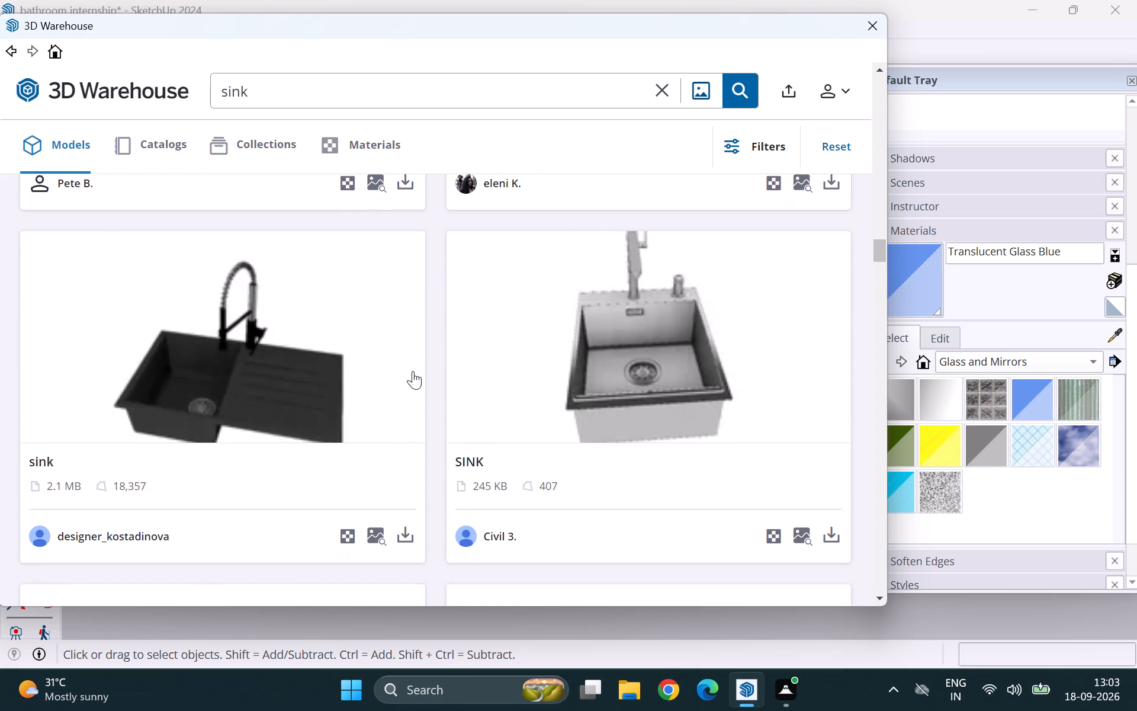
scroll(413, 371, "down", 4)
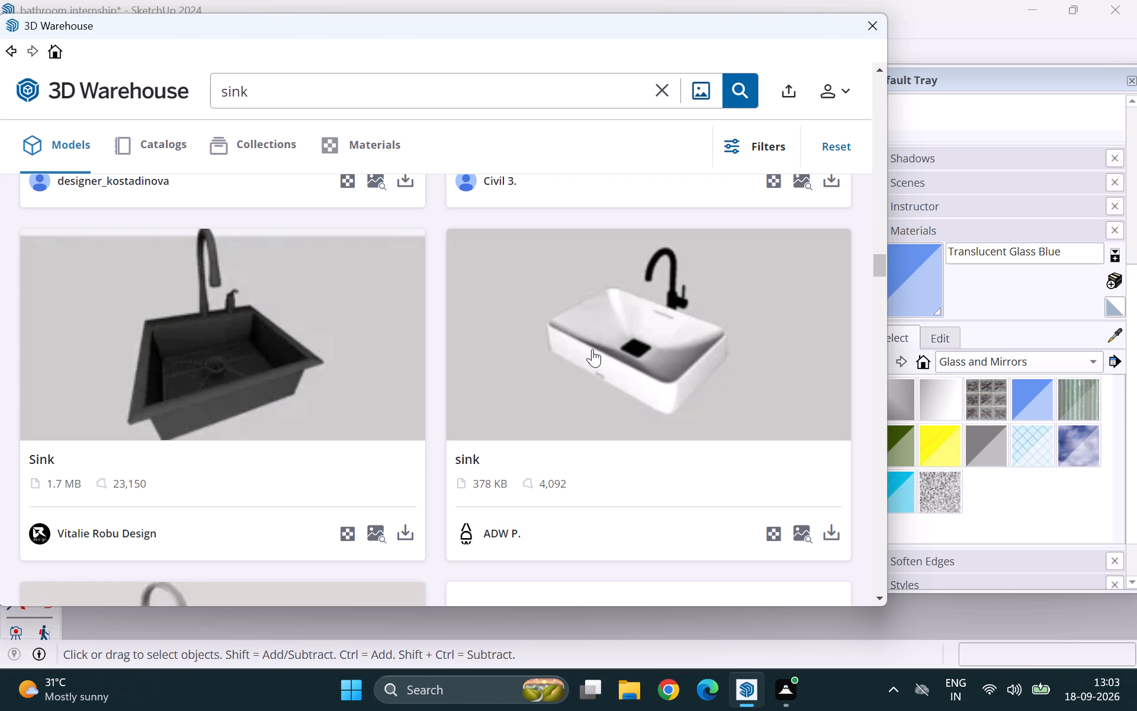
scroll(585, 353, "down", 2)
scroll(442, 377, "down", 5)
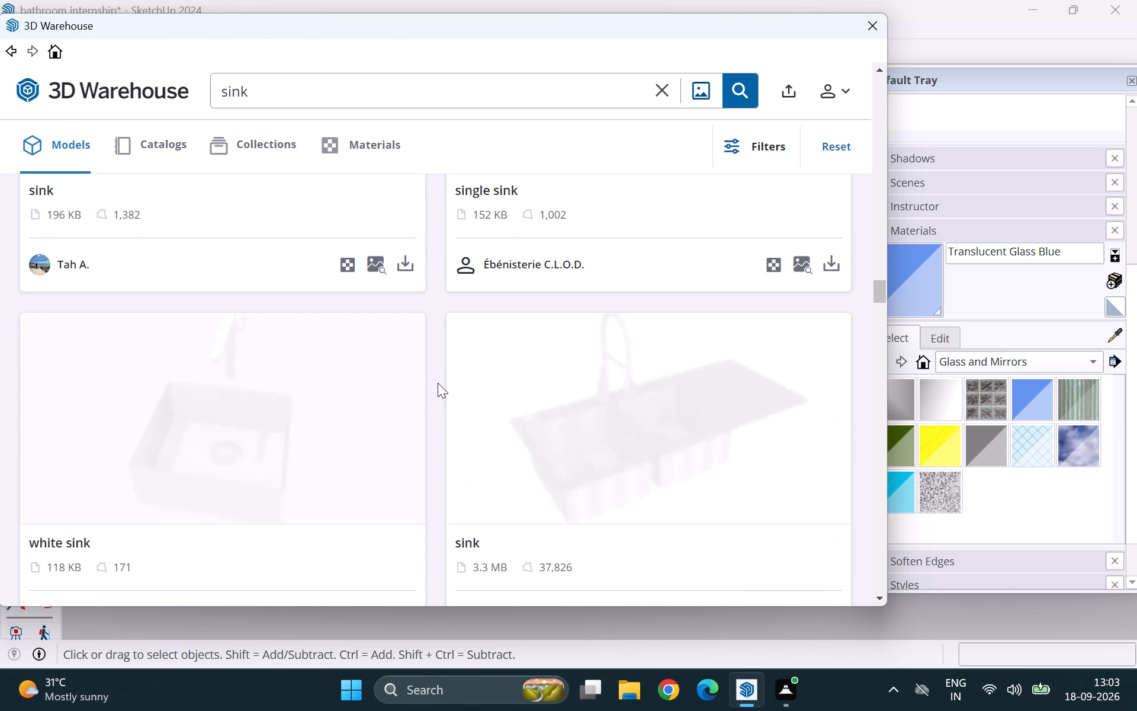
scroll(438, 383, "down", 4)
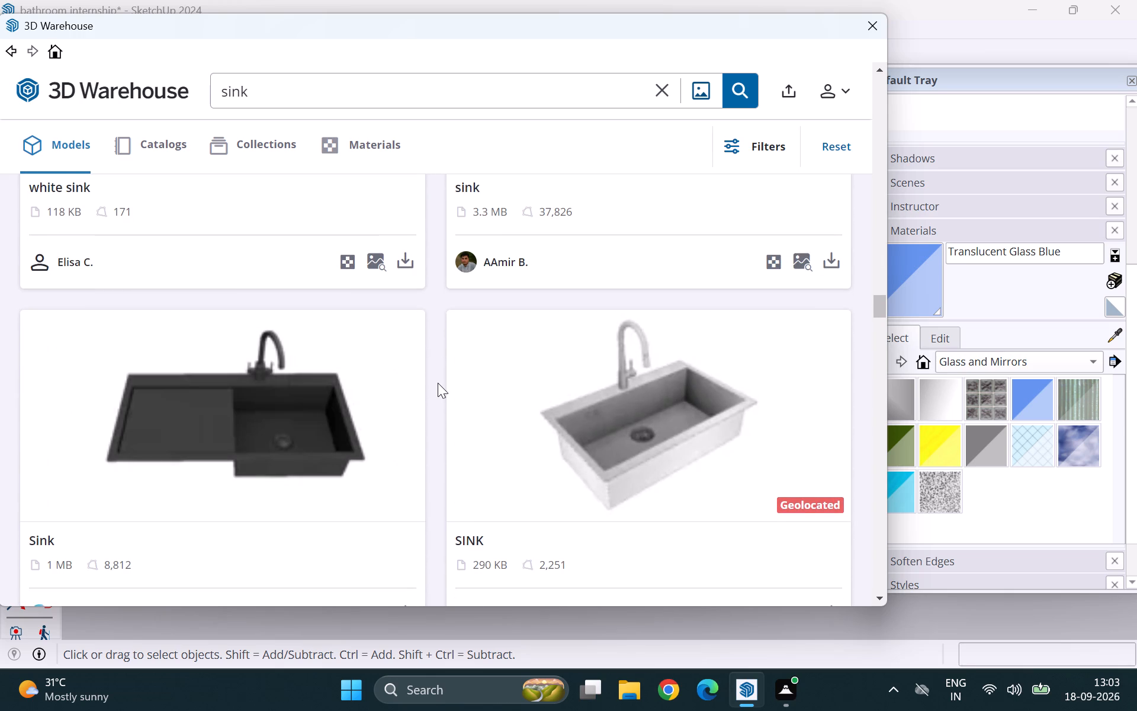
scroll(438, 383, "up", 8)
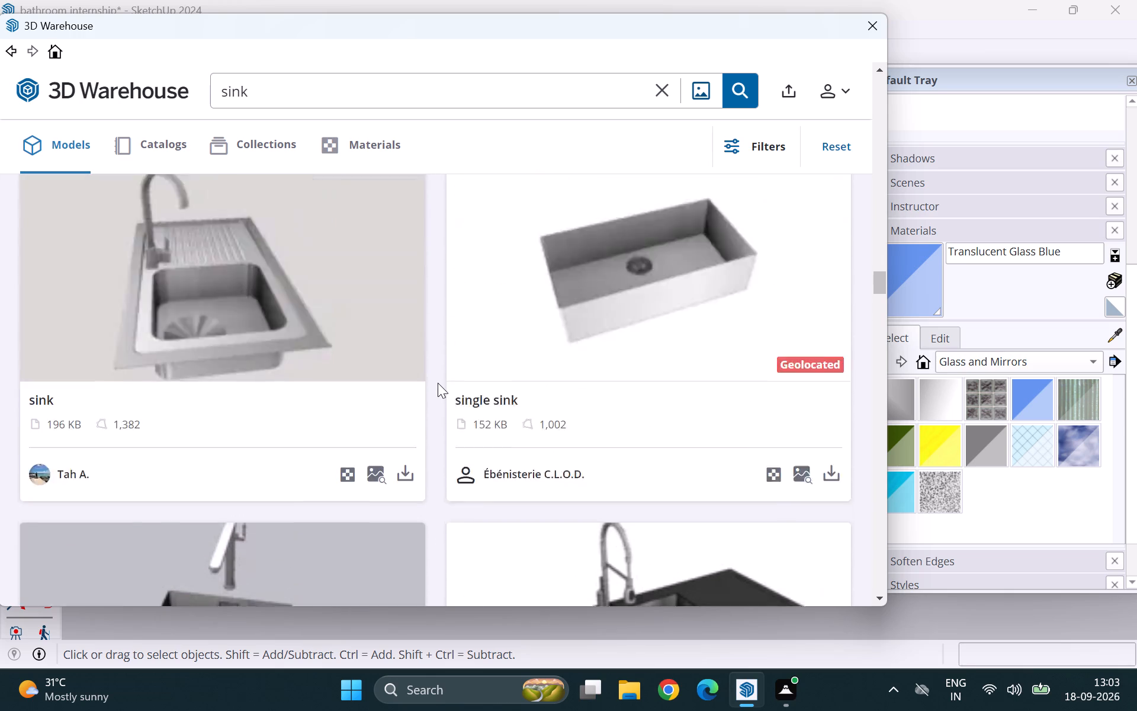
scroll(438, 383, "up", 2)
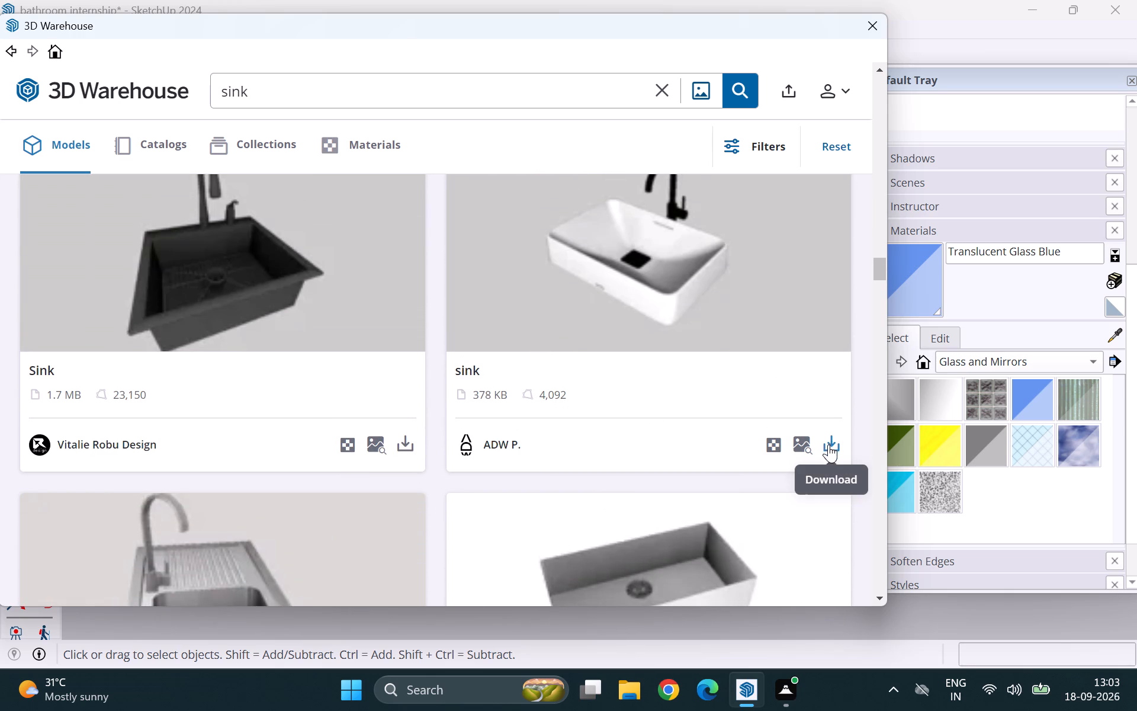
left_click(828, 444)
left_click(390, 344)
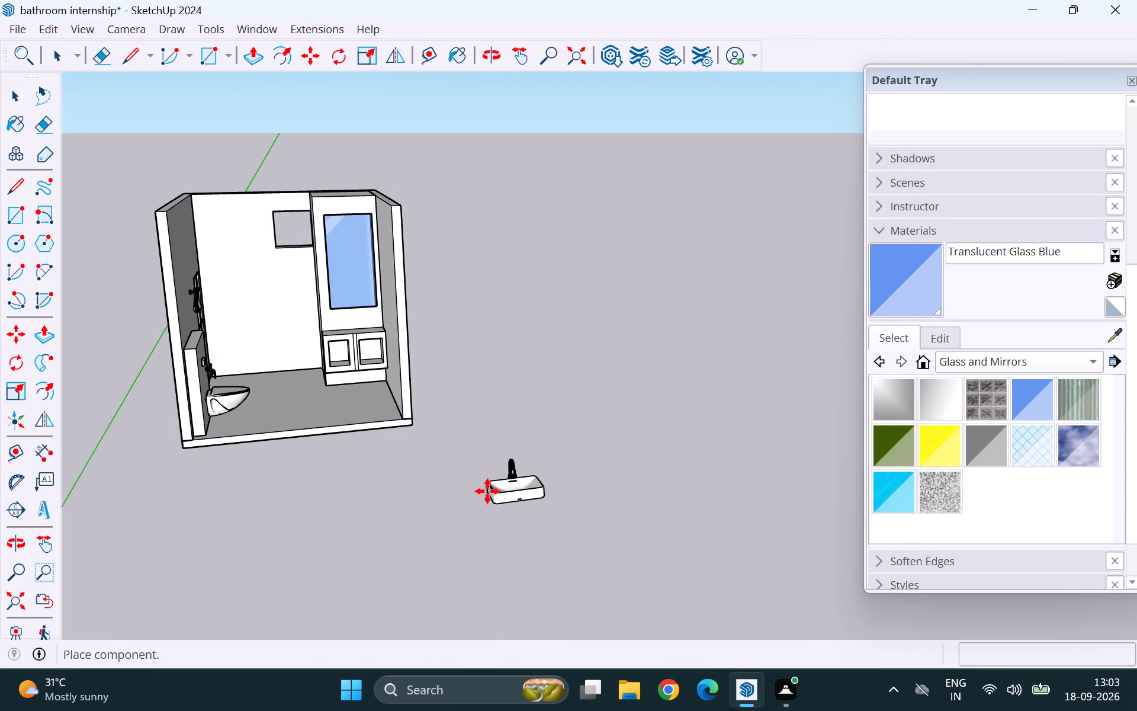
left_click(486, 492)
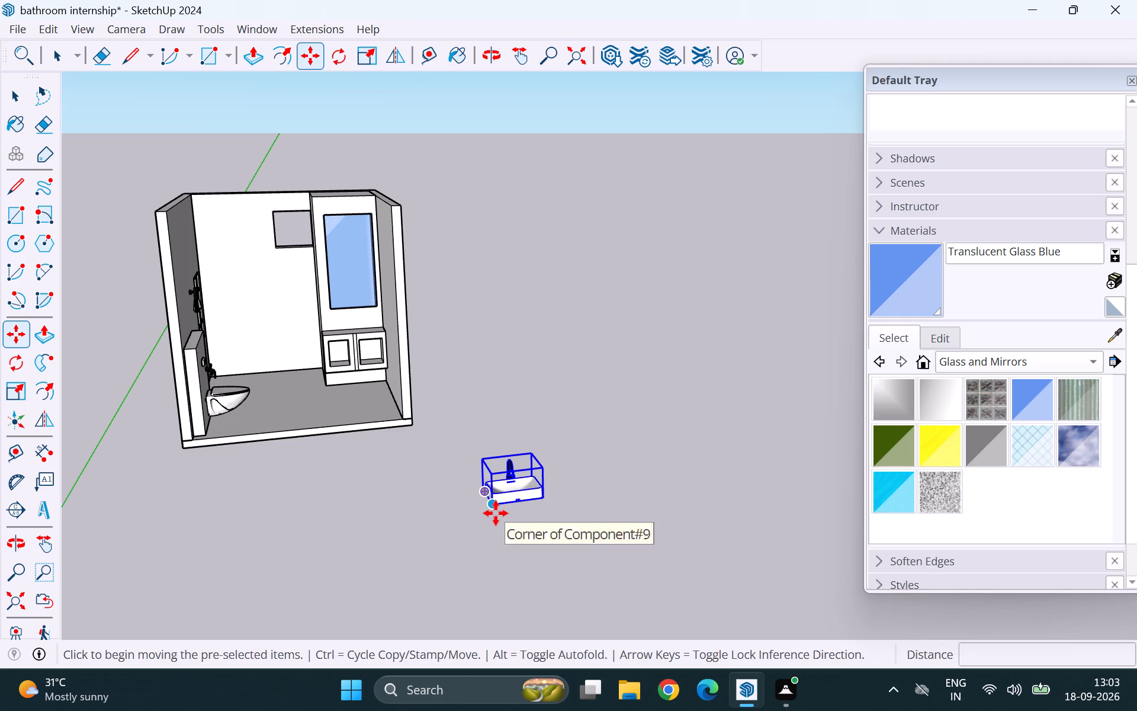
key("space")
left_click(576, 501)
Move the sink by its lower front corner about 15' 6" into the bathroom, in front of the floating cabinet.
scroll(518, 492, "up", 5)
scroll(554, 513, "down", 1)
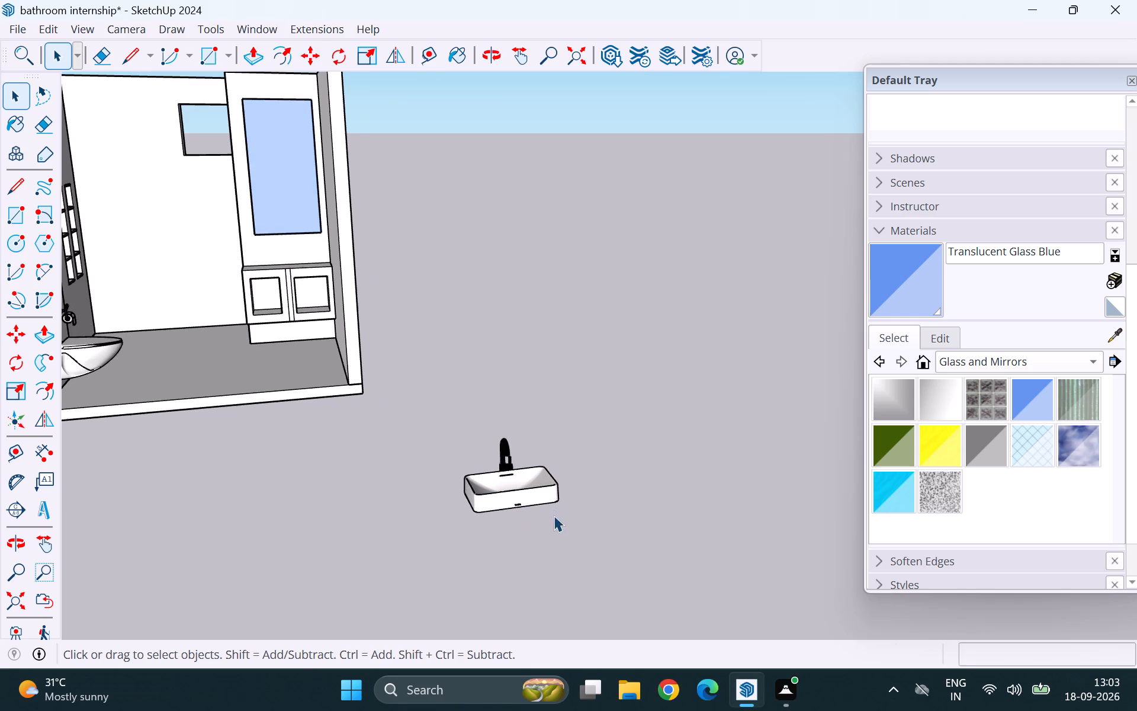
scroll(554, 515, "down", 2)
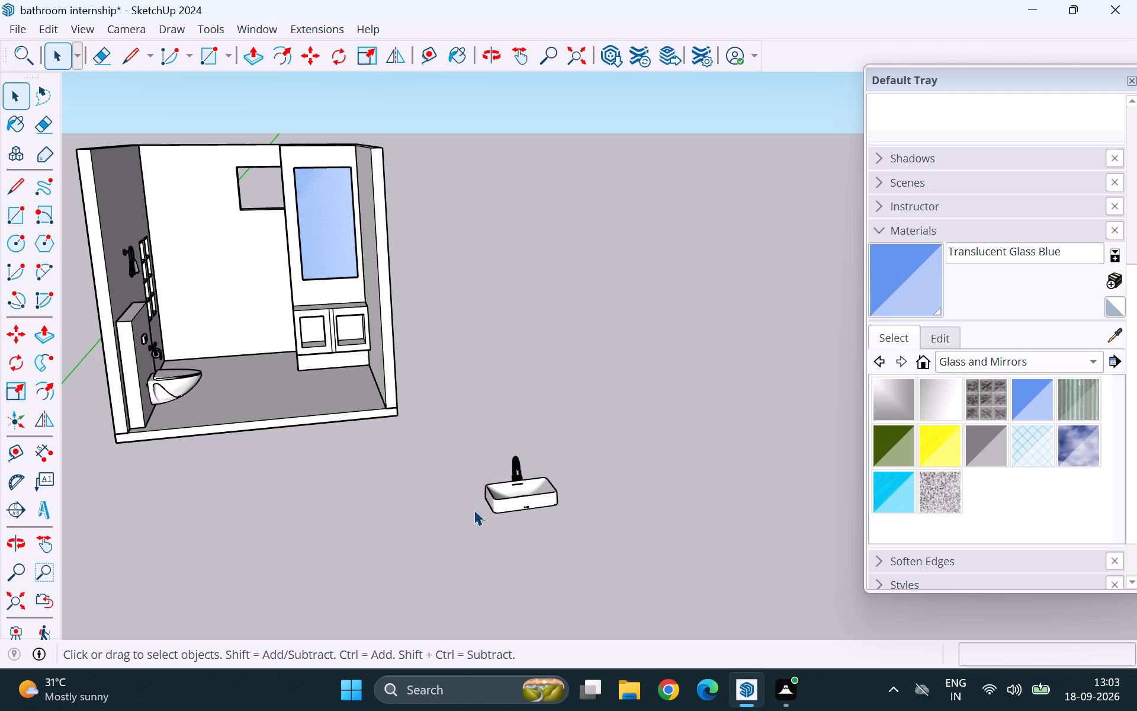
scroll(383, 429, "down", 3)
middle_click_drag(332, 347, 343, 395)
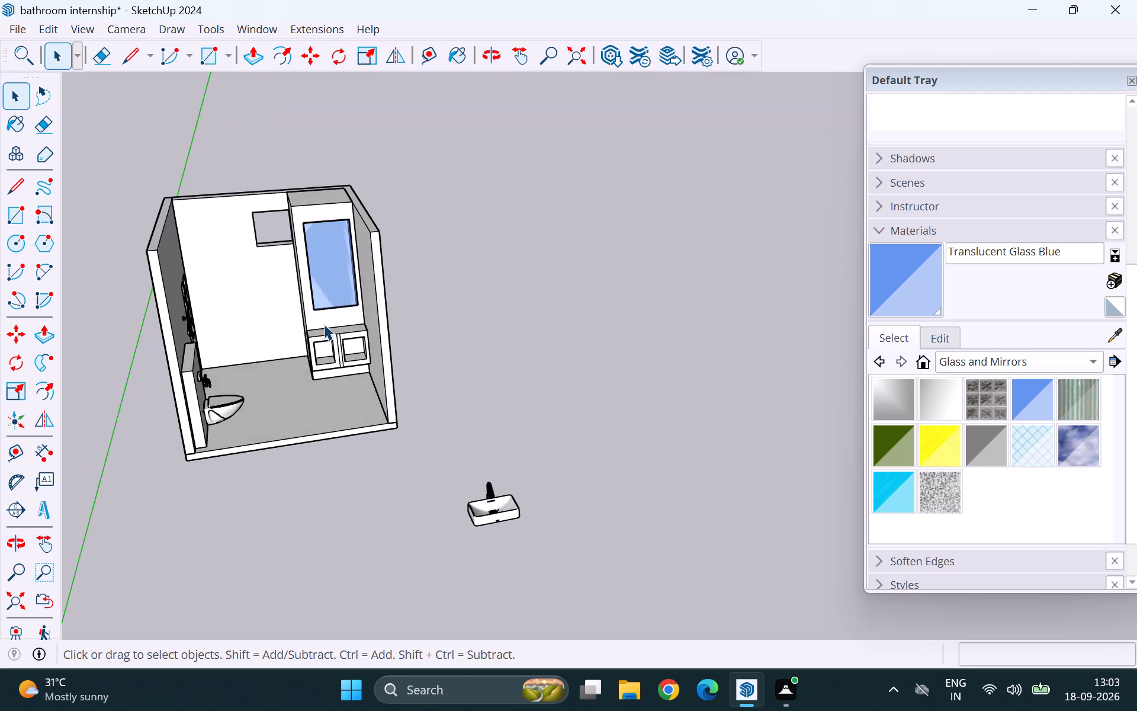
scroll(323, 324, "up", 7)
scroll(329, 326, "down", 6)
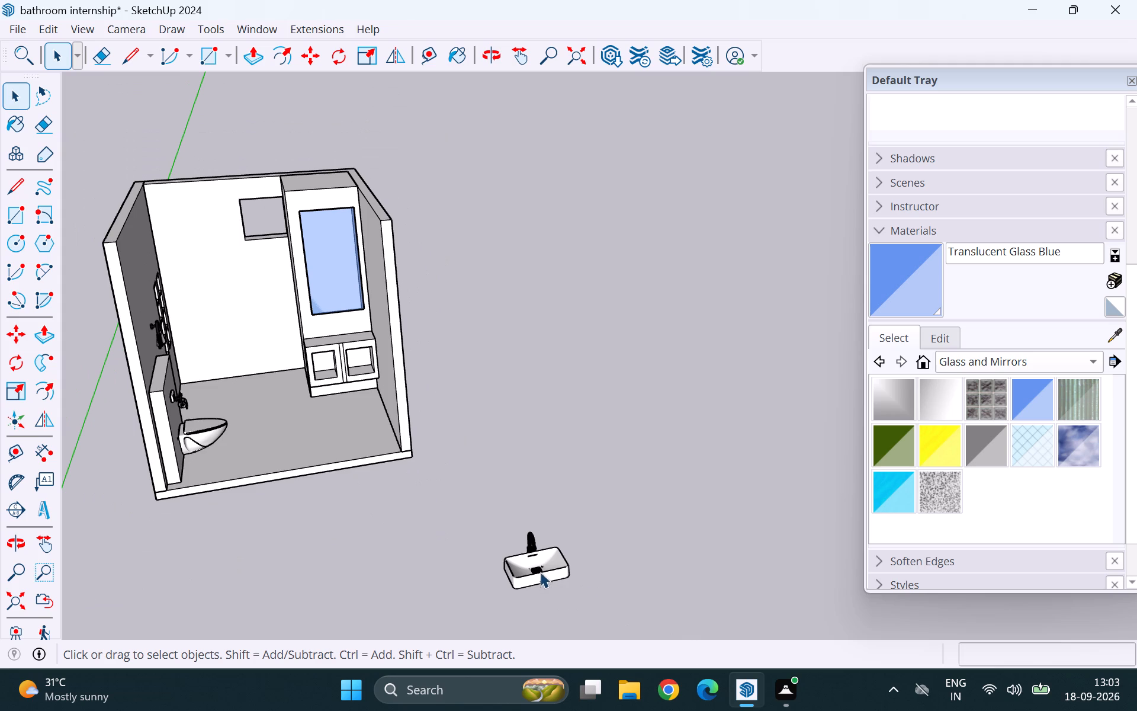
left_click(540, 572)
scroll(657, 531, "up", 4)
key("m")
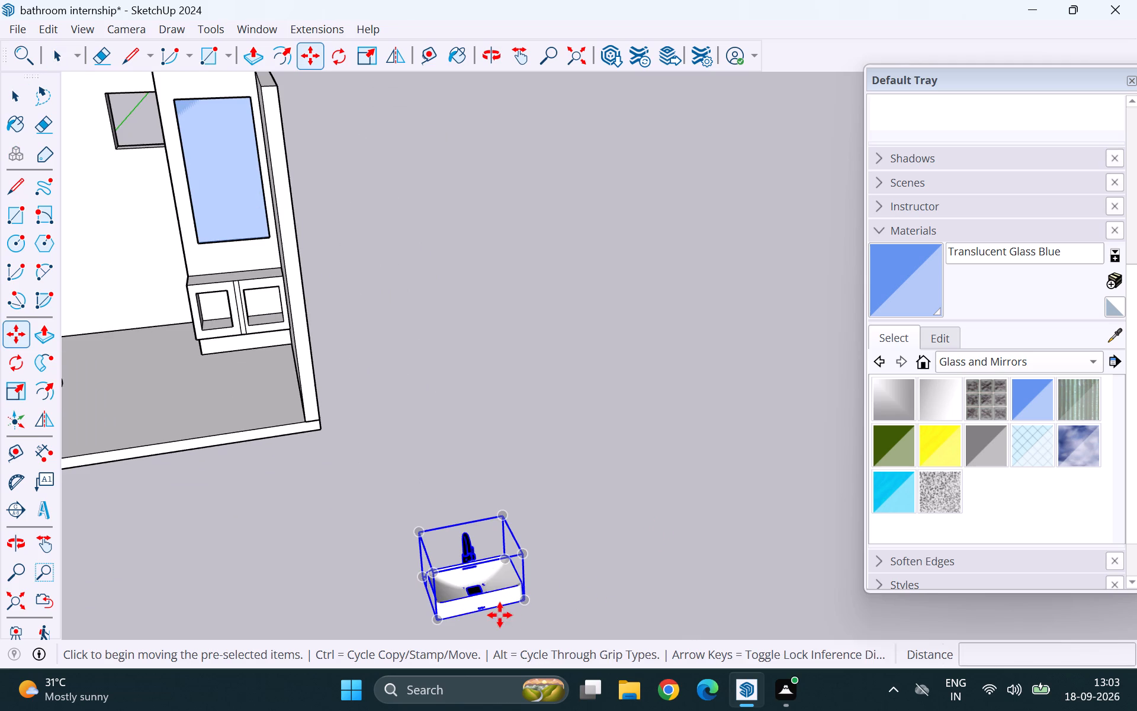
left_click(484, 611)
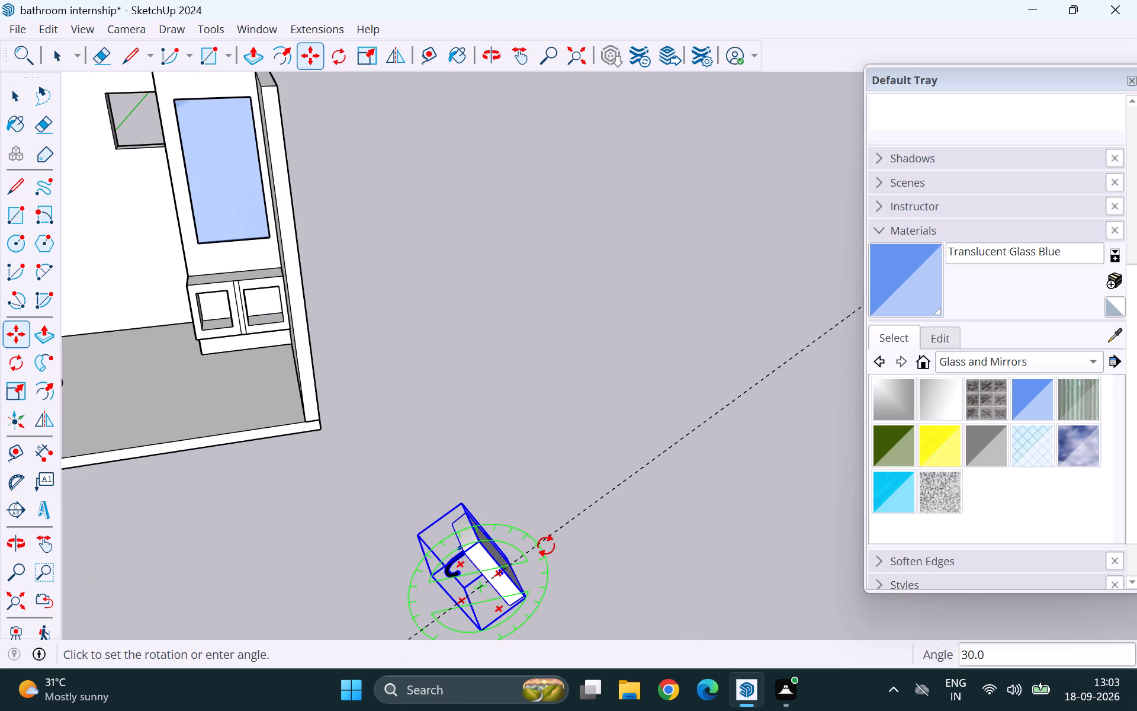
key("Escape")
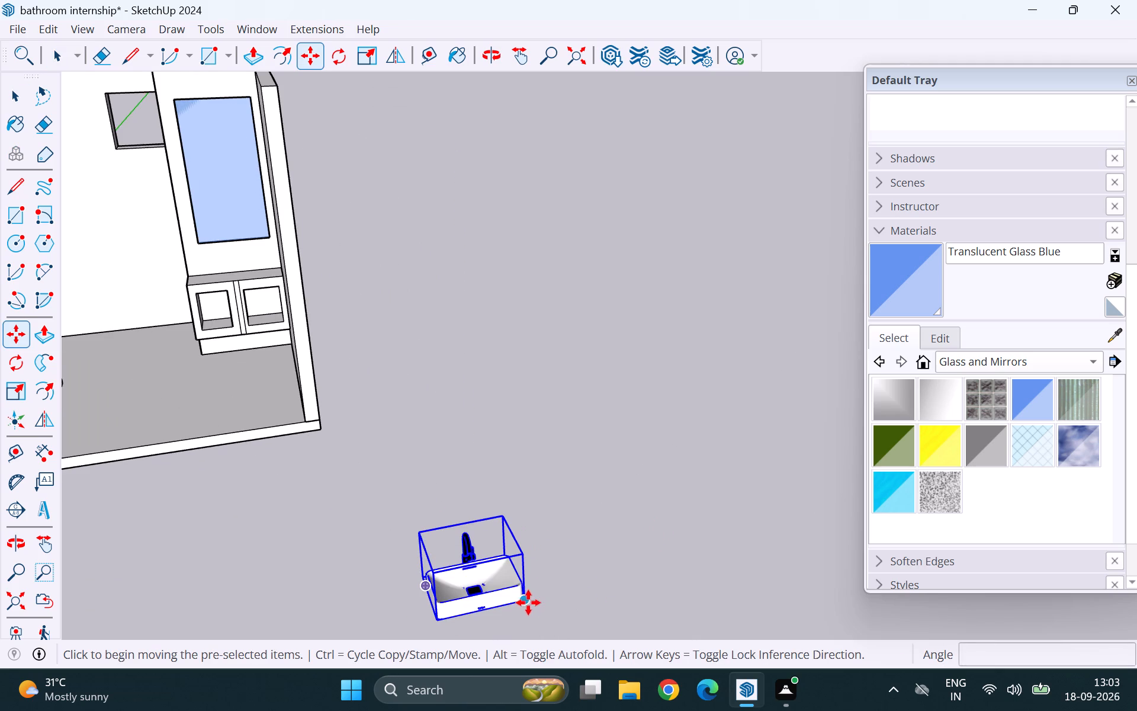
left_click(528, 603)
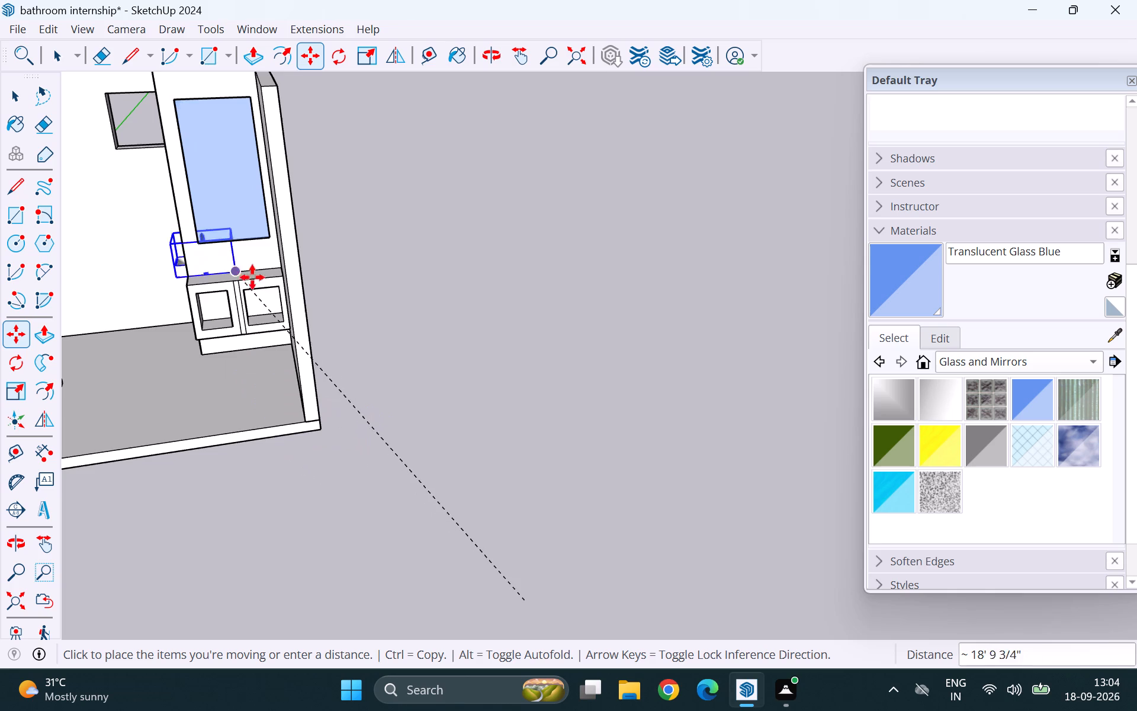
scroll(288, 329, "down", 6)
middle_click_drag(197, 397, 422, 462)
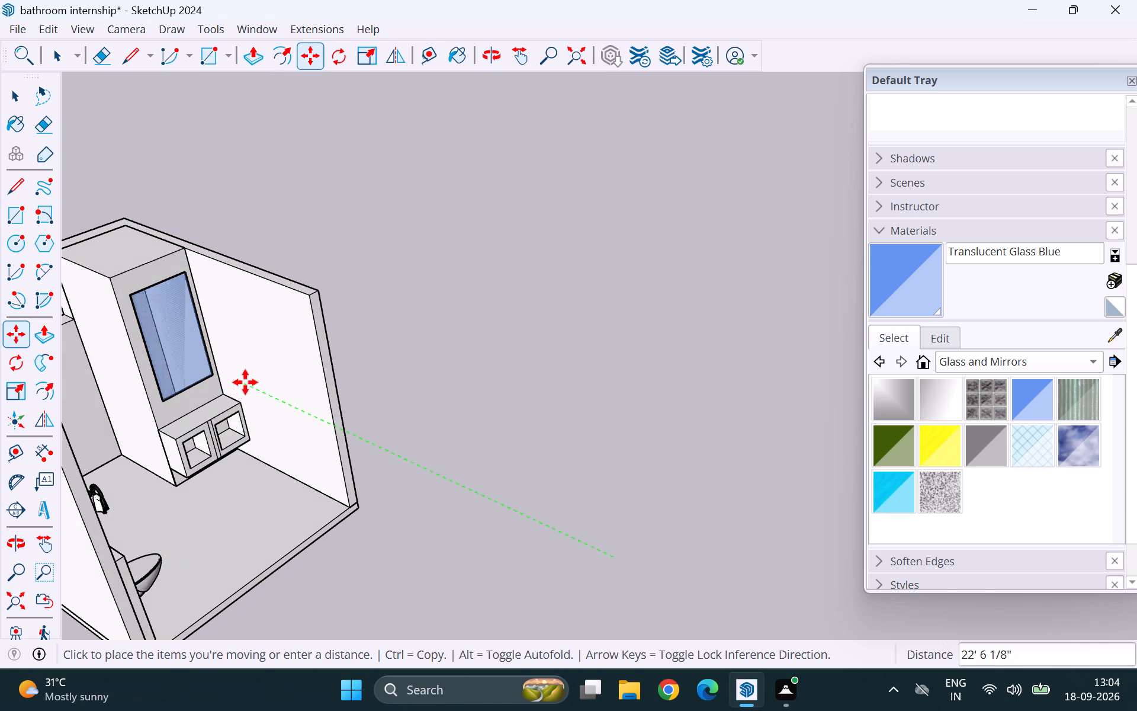
left_click(283, 465)
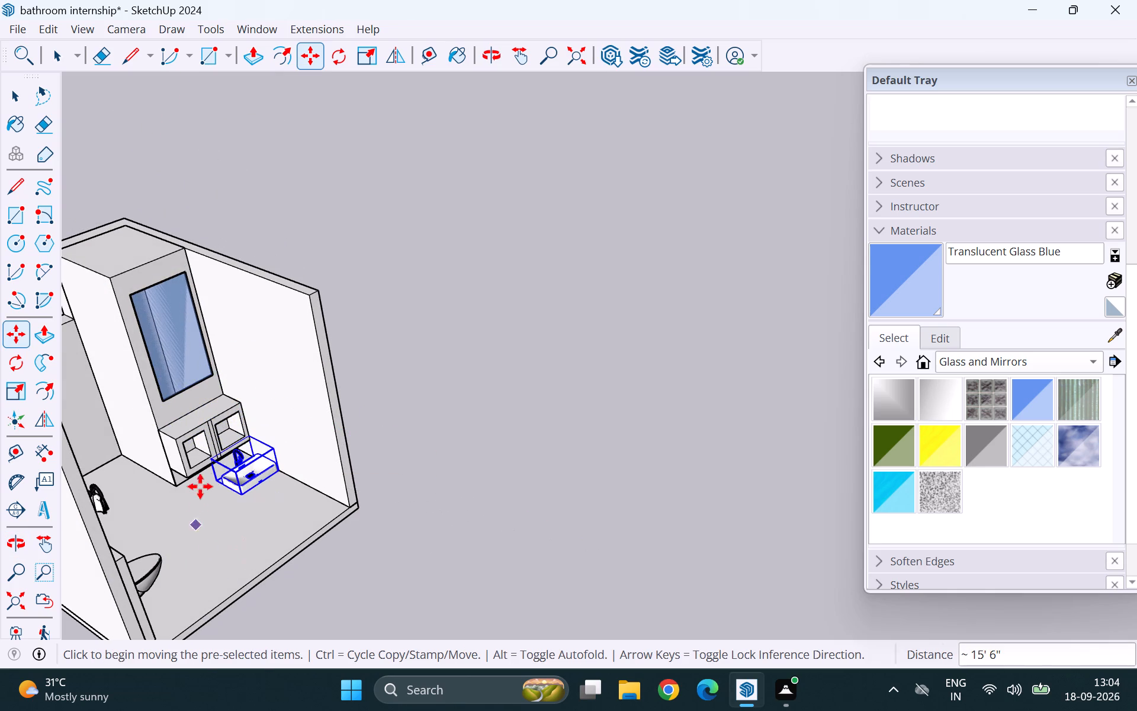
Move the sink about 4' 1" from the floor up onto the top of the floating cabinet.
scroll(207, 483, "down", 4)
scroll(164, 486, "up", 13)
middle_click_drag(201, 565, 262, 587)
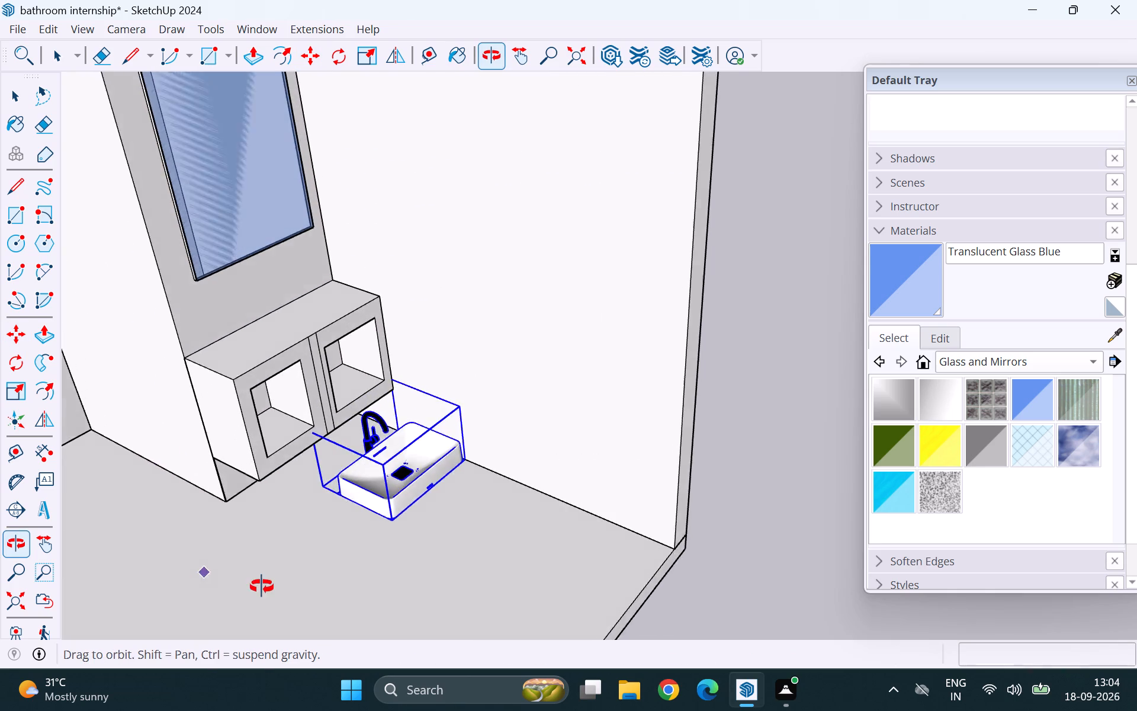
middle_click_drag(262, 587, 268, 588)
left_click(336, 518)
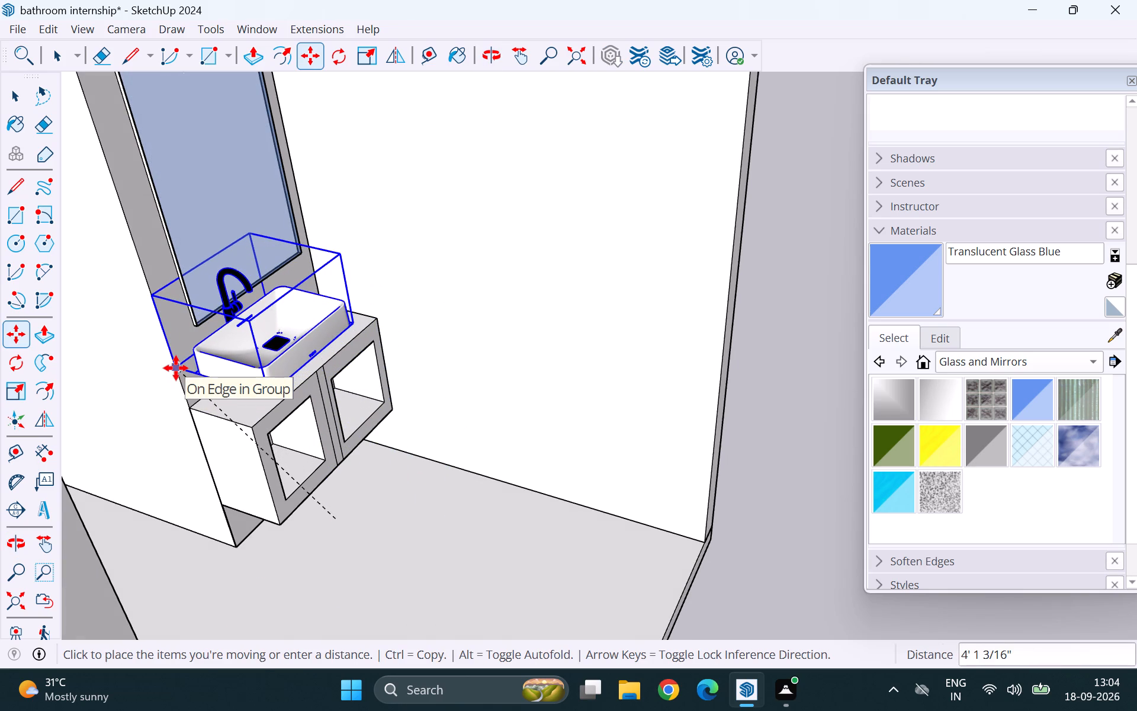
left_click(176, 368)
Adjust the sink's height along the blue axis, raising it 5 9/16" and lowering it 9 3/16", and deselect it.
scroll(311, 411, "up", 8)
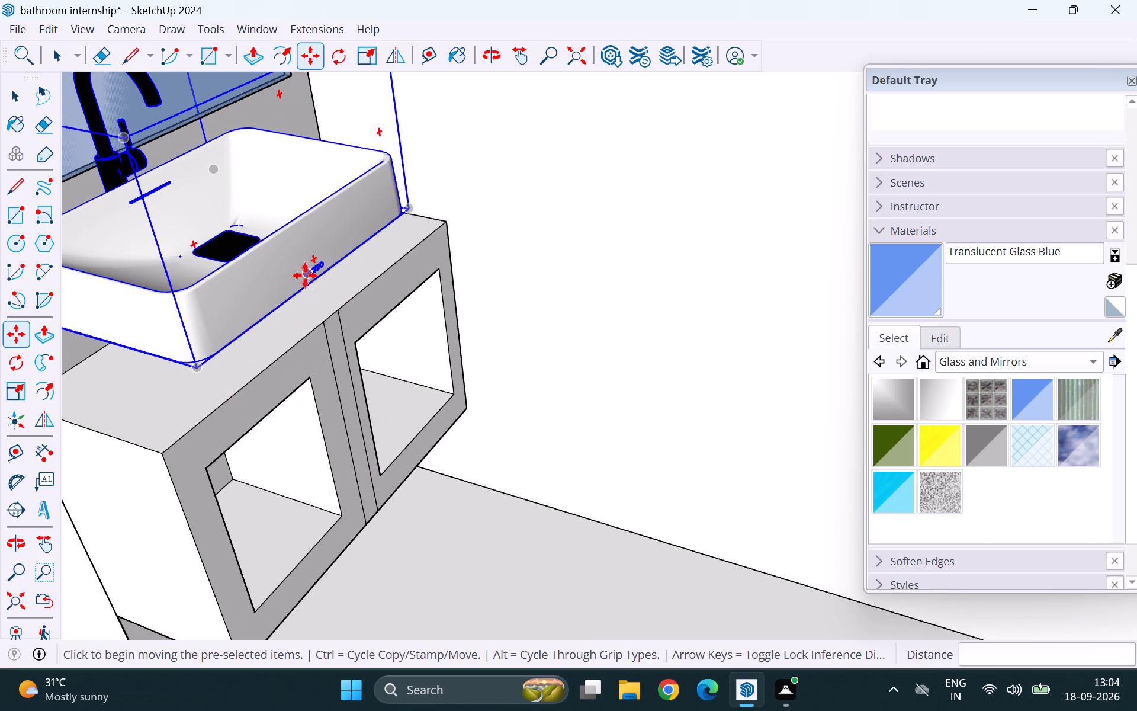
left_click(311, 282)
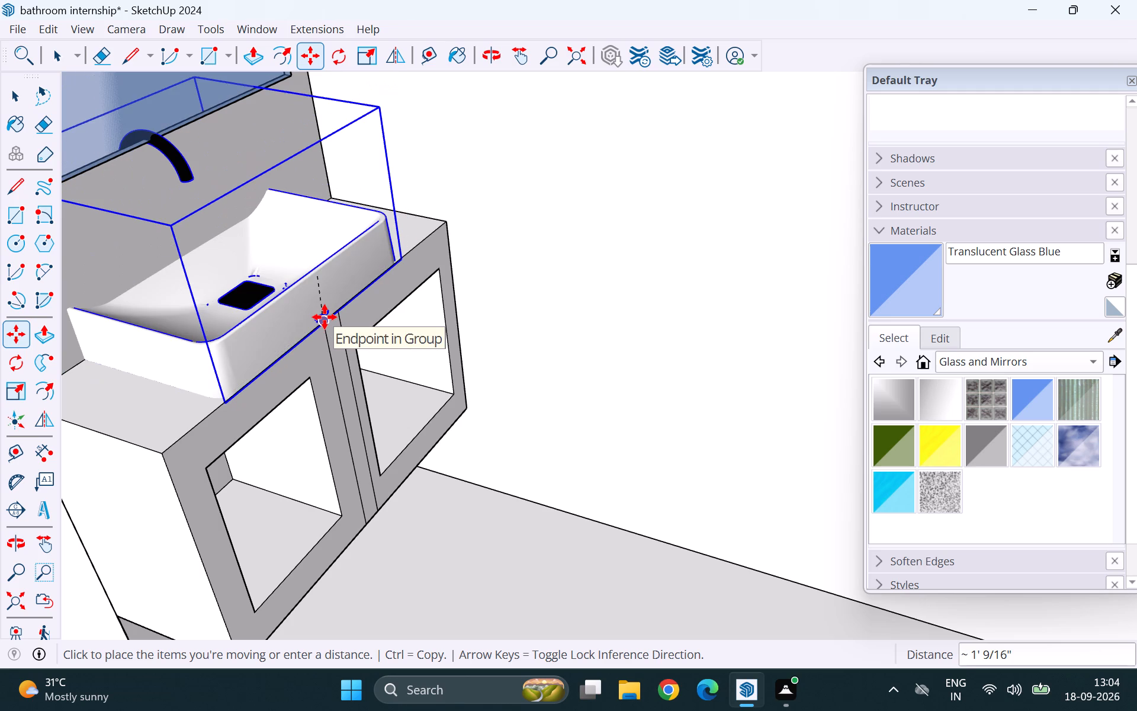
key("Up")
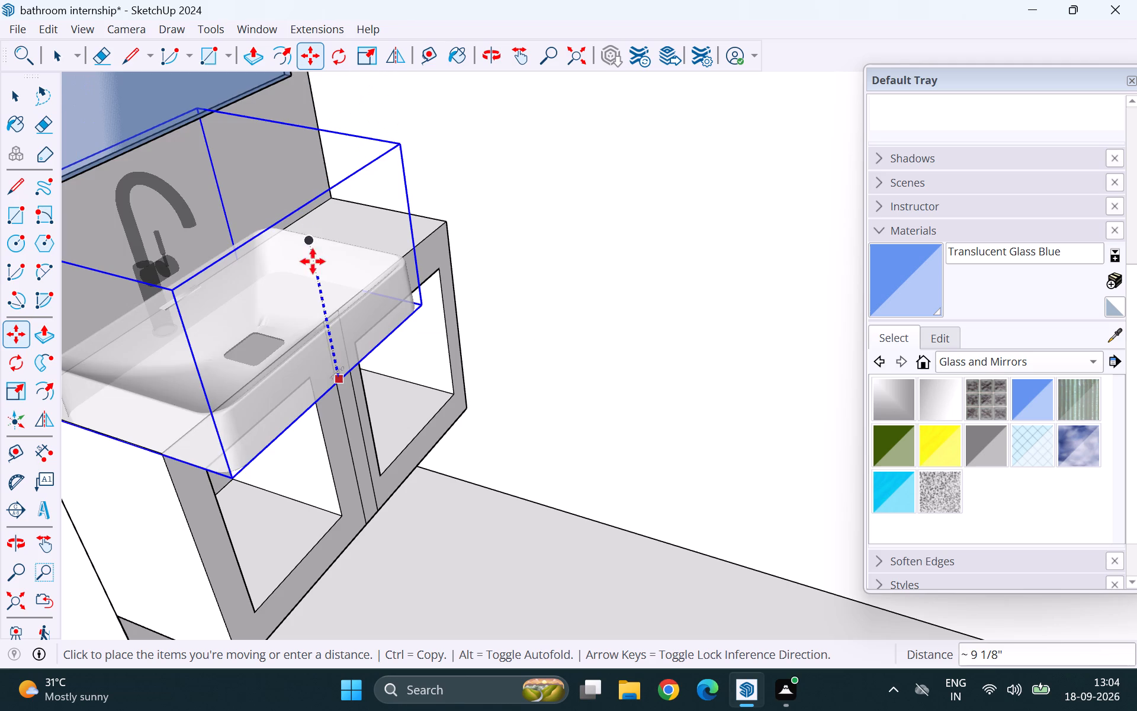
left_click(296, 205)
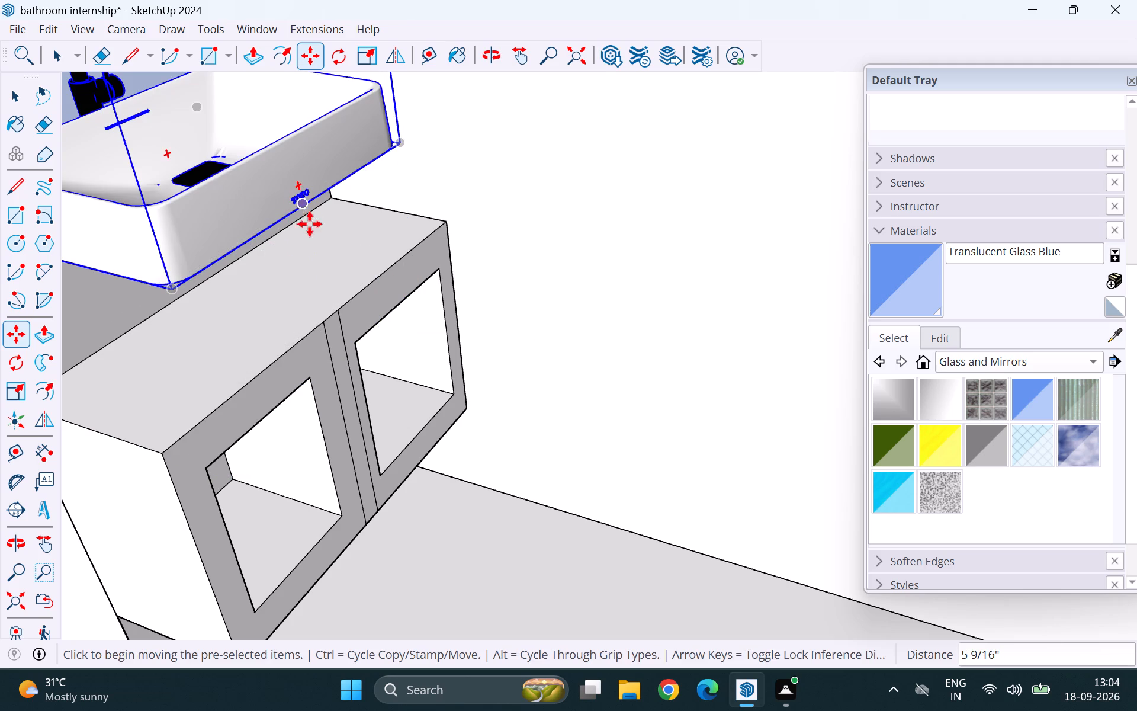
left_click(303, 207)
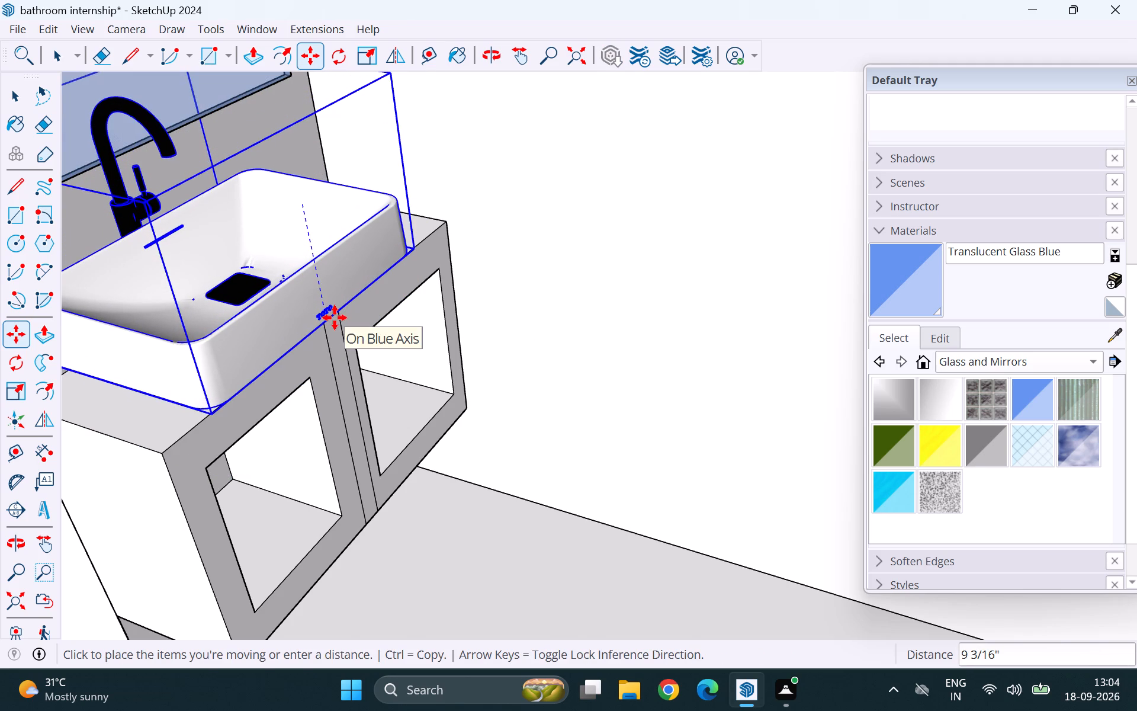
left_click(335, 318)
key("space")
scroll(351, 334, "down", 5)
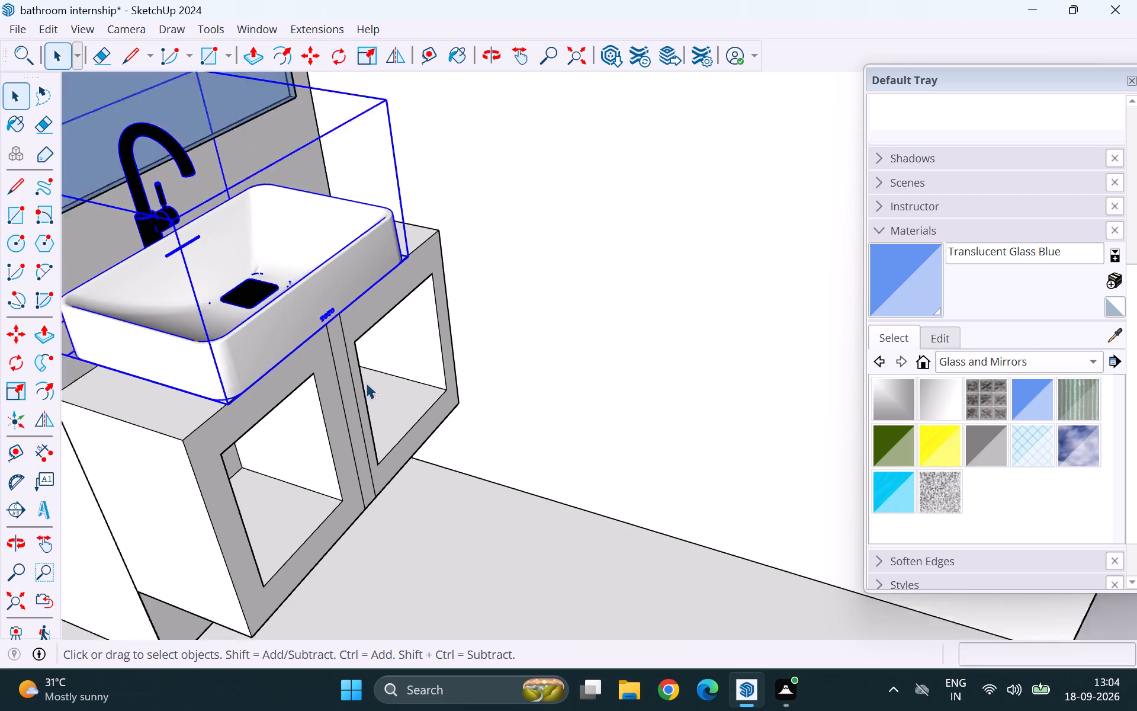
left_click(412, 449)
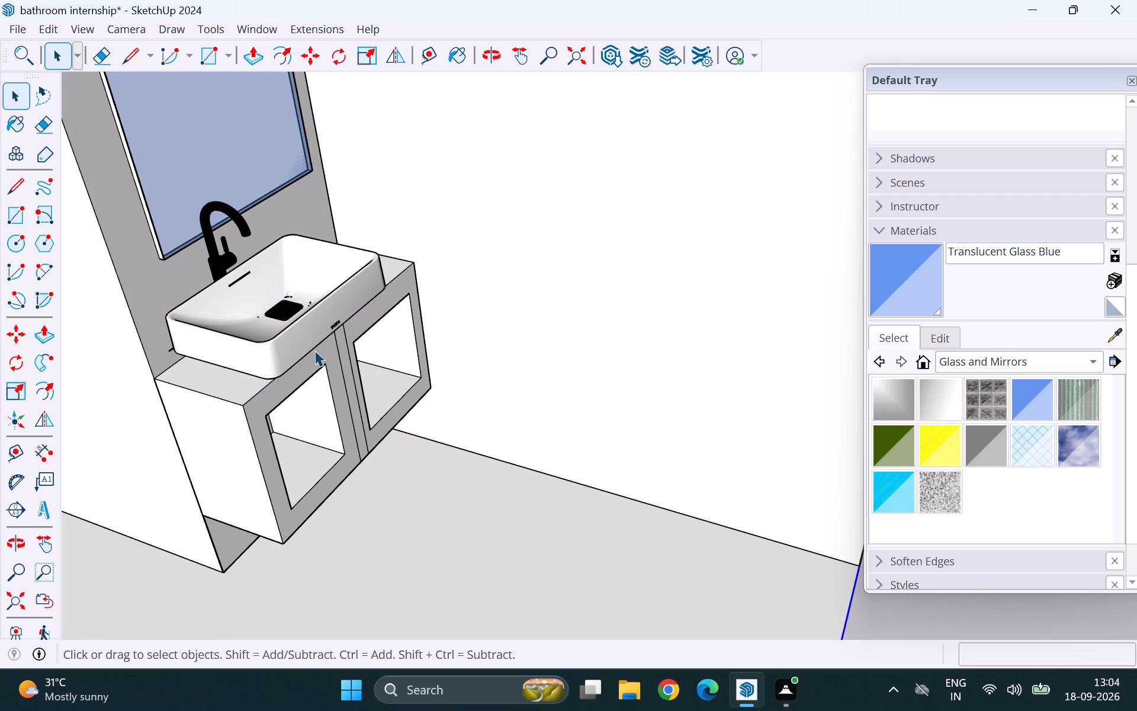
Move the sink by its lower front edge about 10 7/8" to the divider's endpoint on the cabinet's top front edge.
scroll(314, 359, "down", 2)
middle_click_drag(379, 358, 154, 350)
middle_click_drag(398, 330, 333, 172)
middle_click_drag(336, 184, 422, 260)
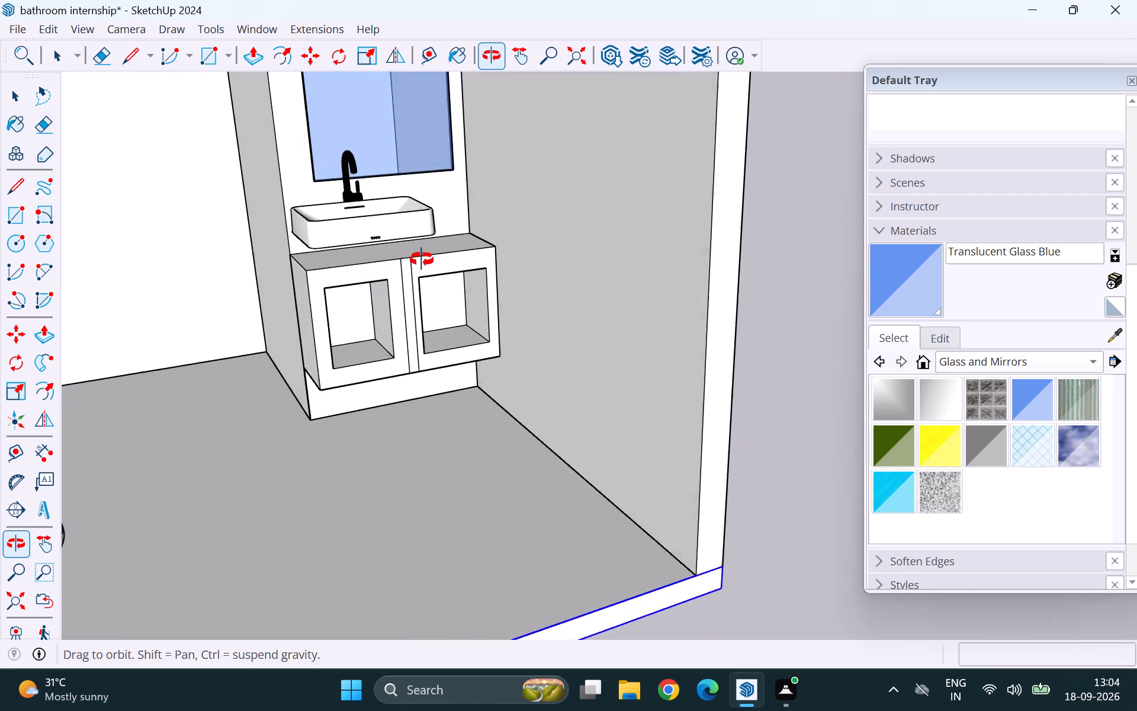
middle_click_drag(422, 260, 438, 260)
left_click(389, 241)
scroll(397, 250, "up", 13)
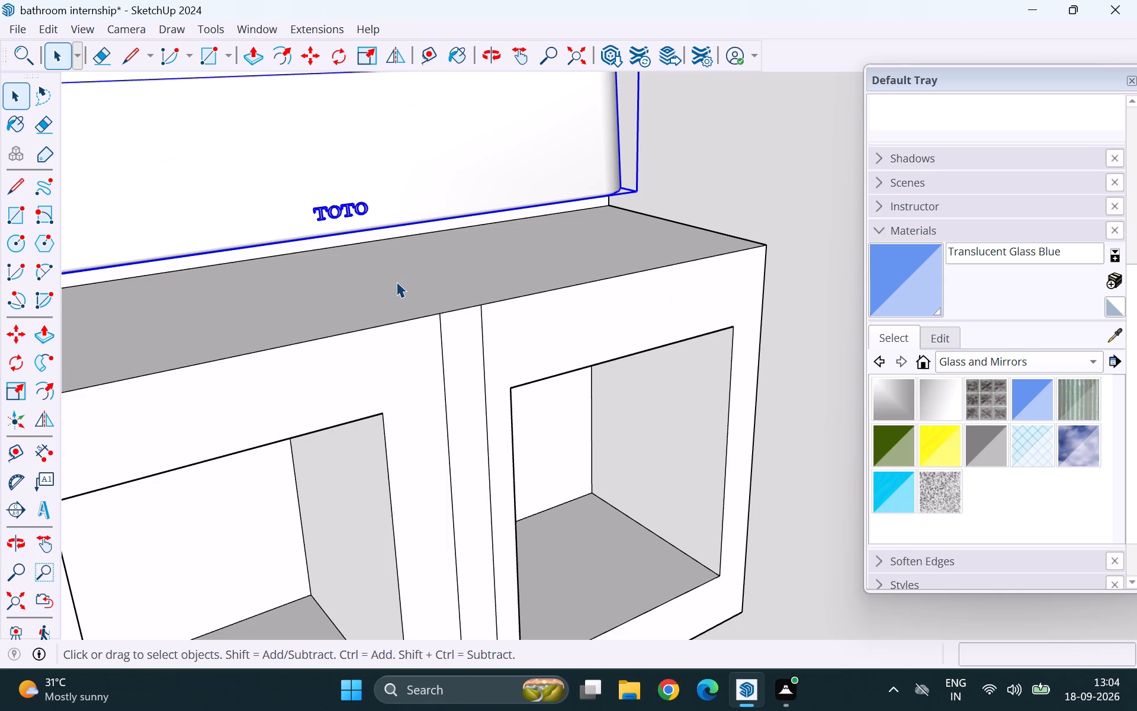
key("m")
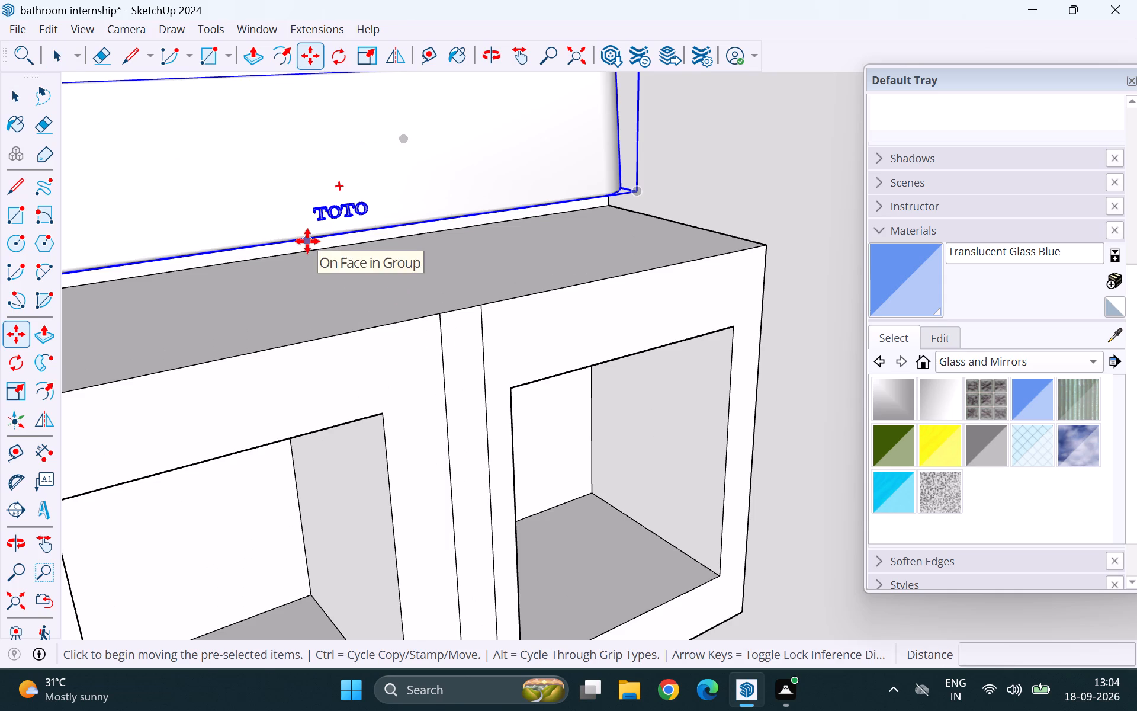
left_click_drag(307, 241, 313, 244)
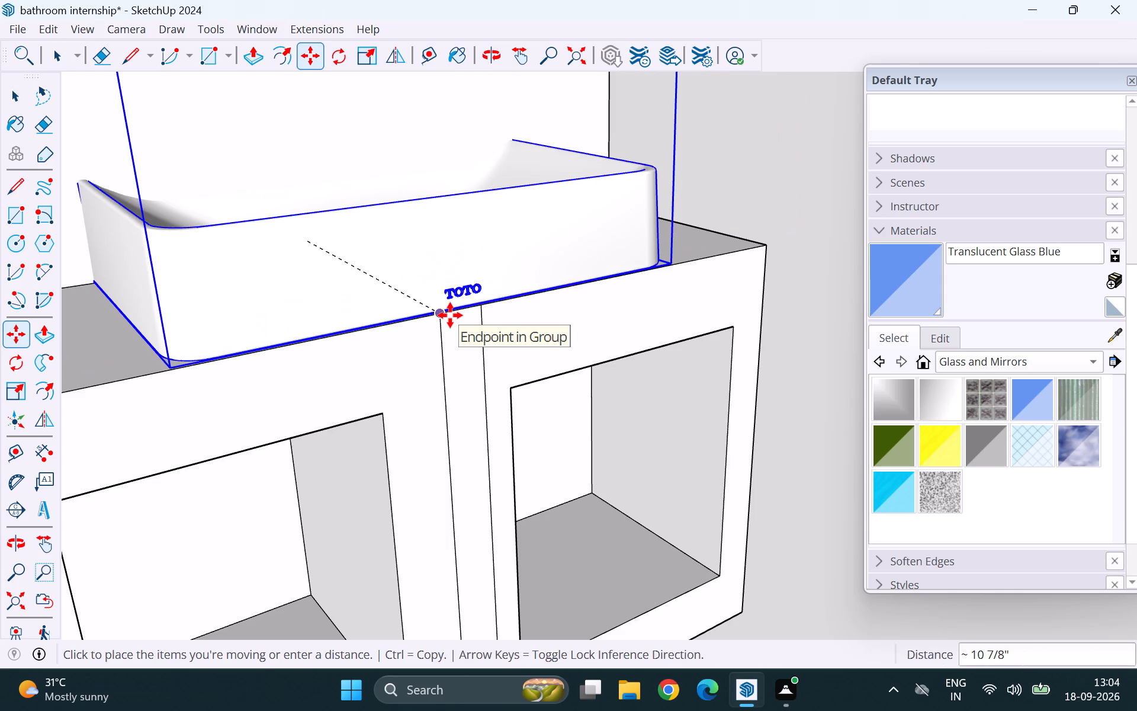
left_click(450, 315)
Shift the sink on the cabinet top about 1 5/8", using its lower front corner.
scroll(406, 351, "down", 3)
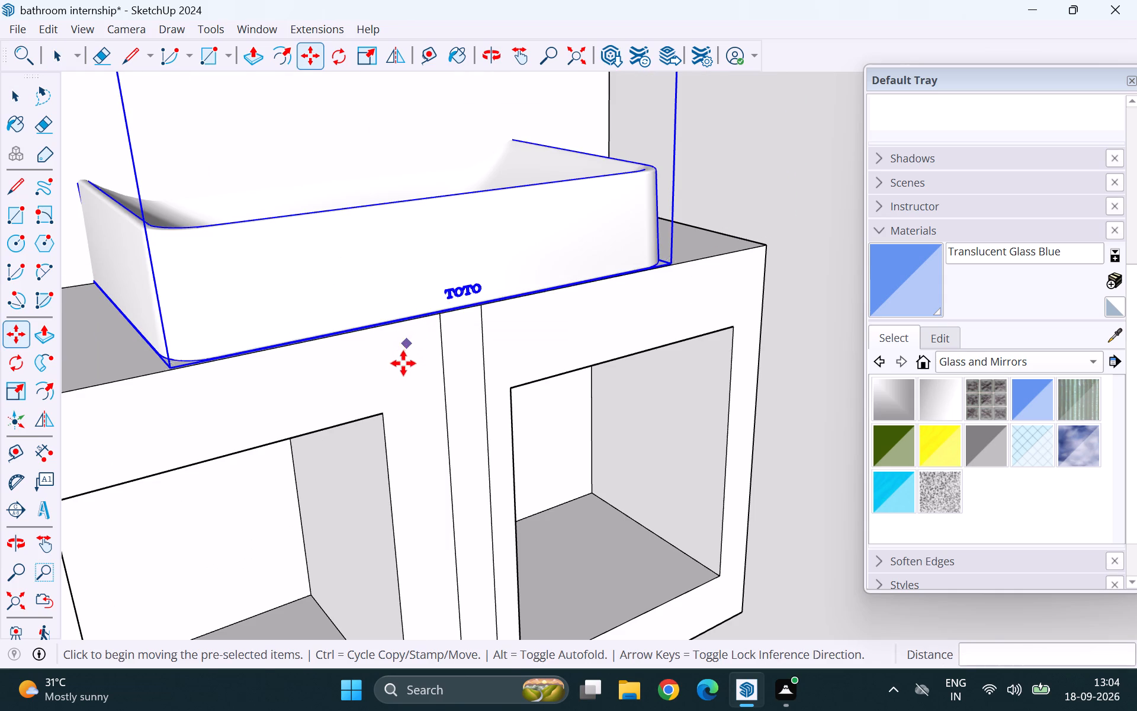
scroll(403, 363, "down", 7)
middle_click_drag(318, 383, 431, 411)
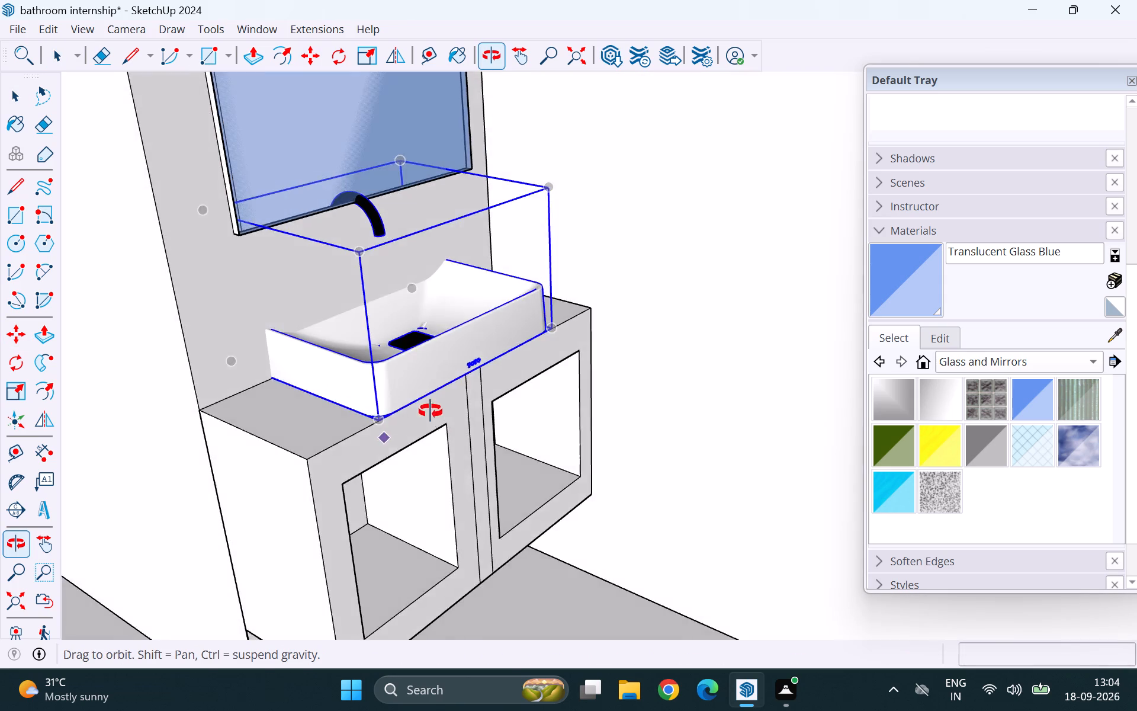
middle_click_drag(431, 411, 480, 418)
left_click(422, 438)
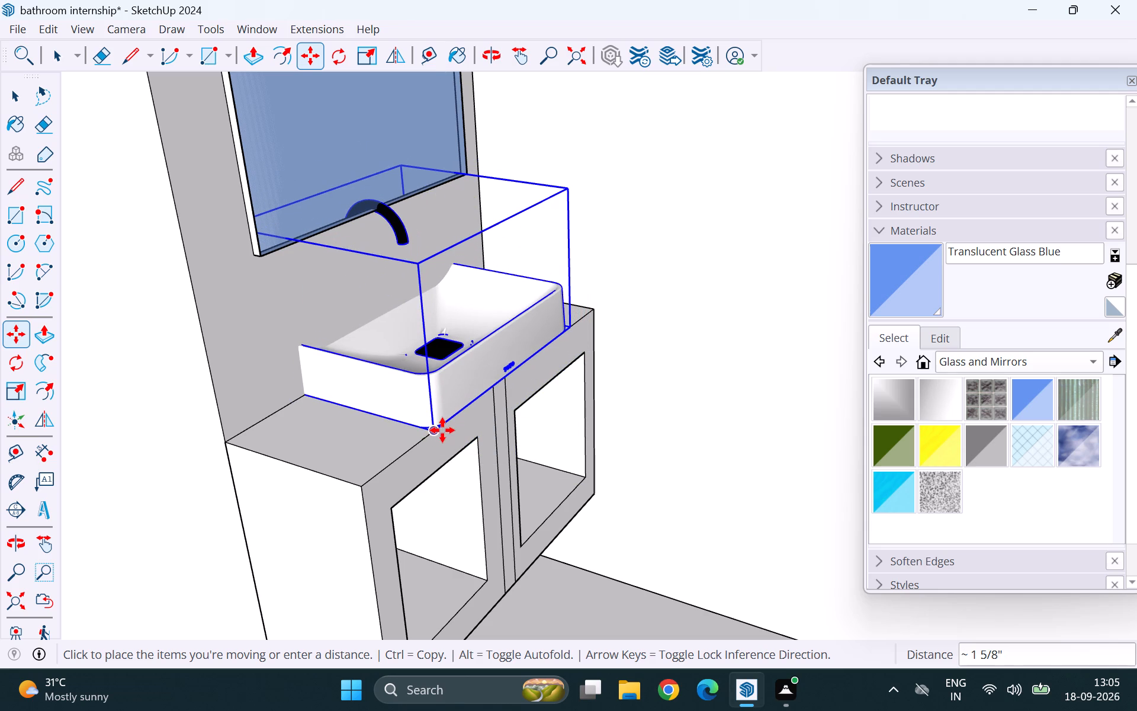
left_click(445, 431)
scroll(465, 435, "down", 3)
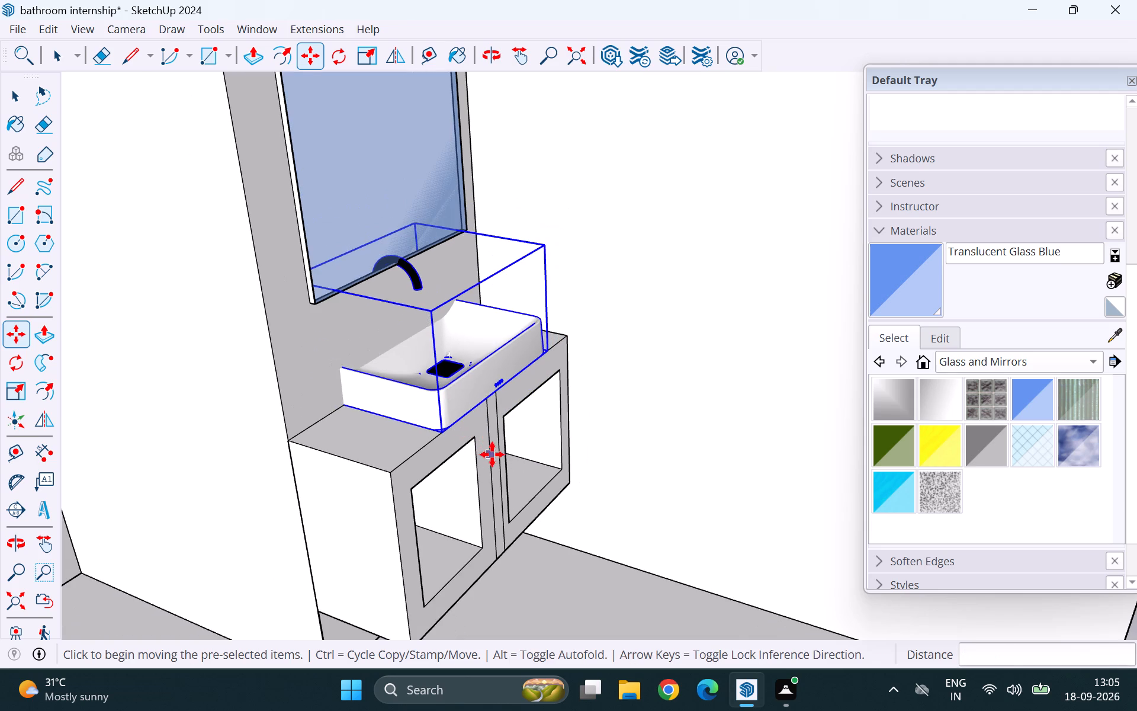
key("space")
Measure the depth of the cabinet top along its side edge.
scroll(434, 428, "down", 4)
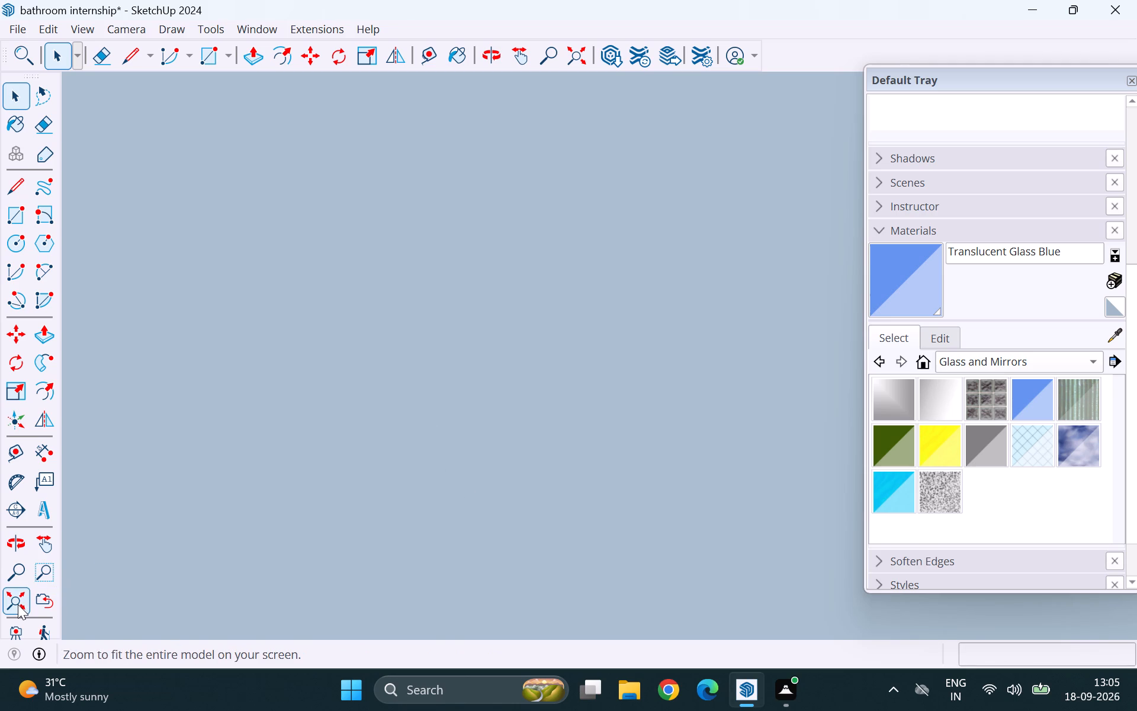
left_click(18, 604)
scroll(247, 195, "up", 11)
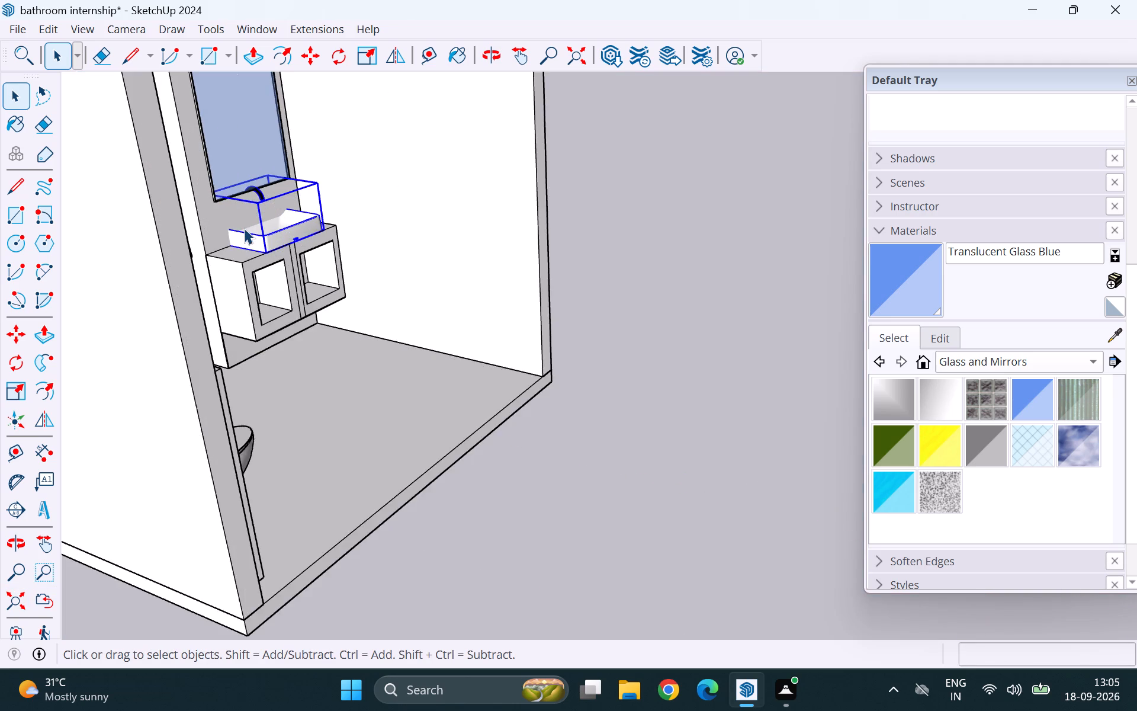
scroll(244, 228, "up", 4)
scroll(213, 272, "up", 10)
middle_click_drag(221, 271, 214, 381)
key("t")
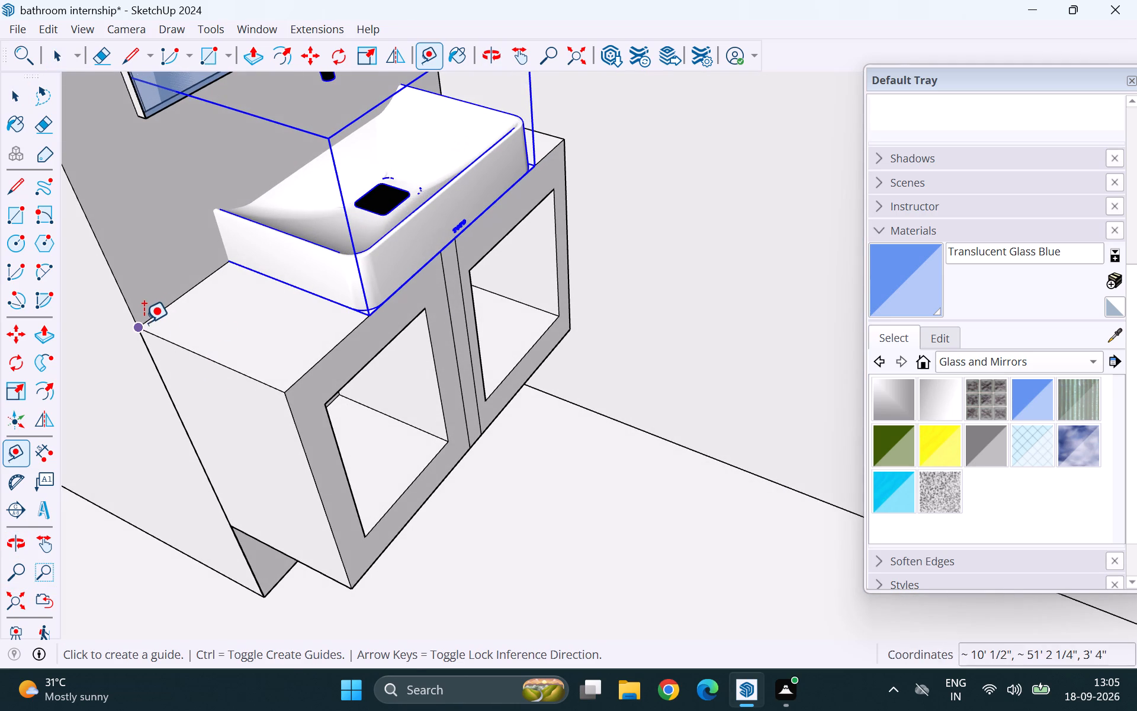
left_click(144, 322)
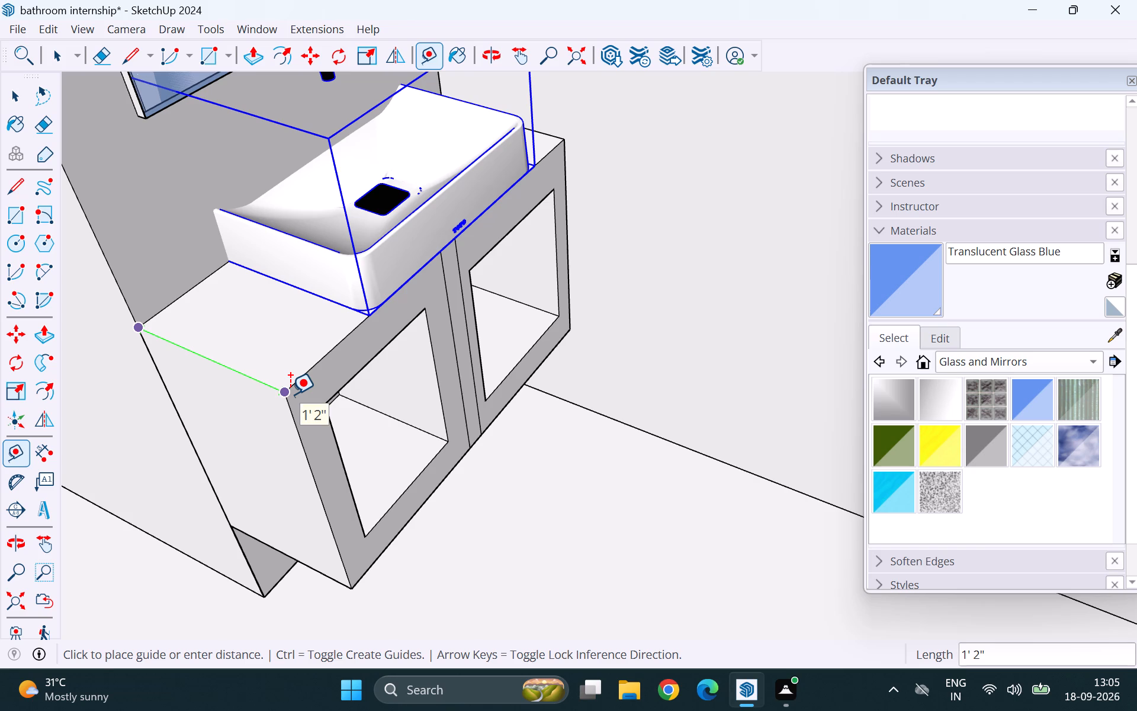
key("Escape")
scroll(249, 402, "down", 6)
key("space")
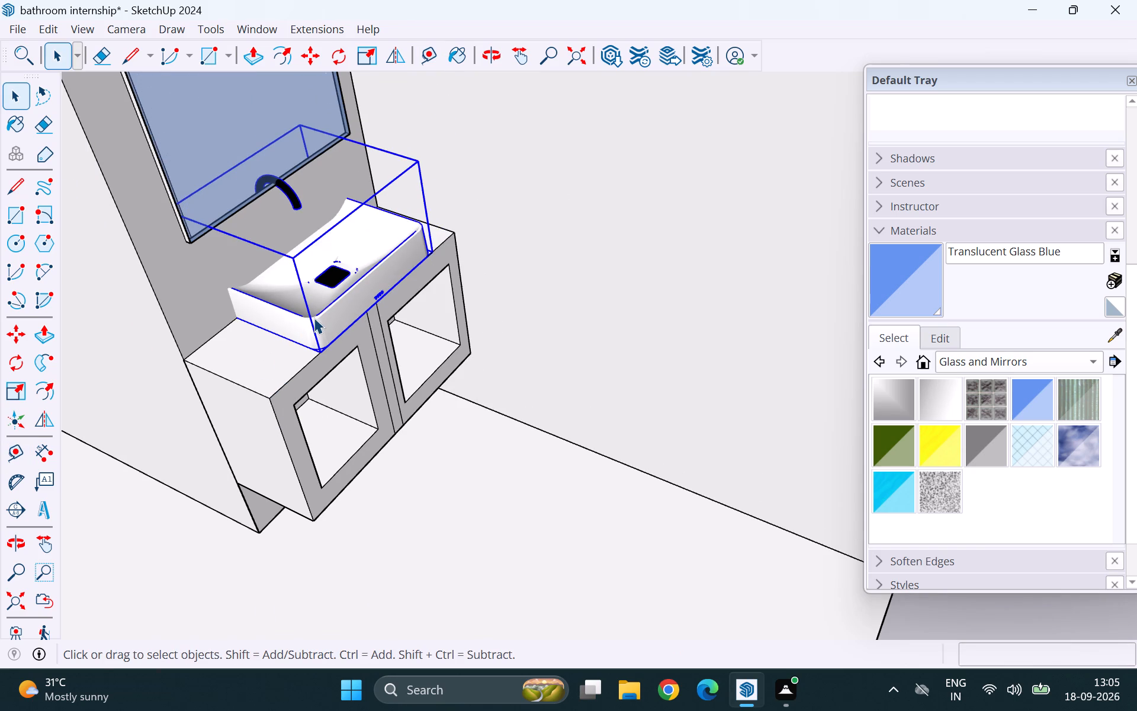
Move the sink about 2' 8 15/16" off the cabinet to the space in front of it.
key("m")
left_click(314, 318)
scroll(406, 445, "down", 1)
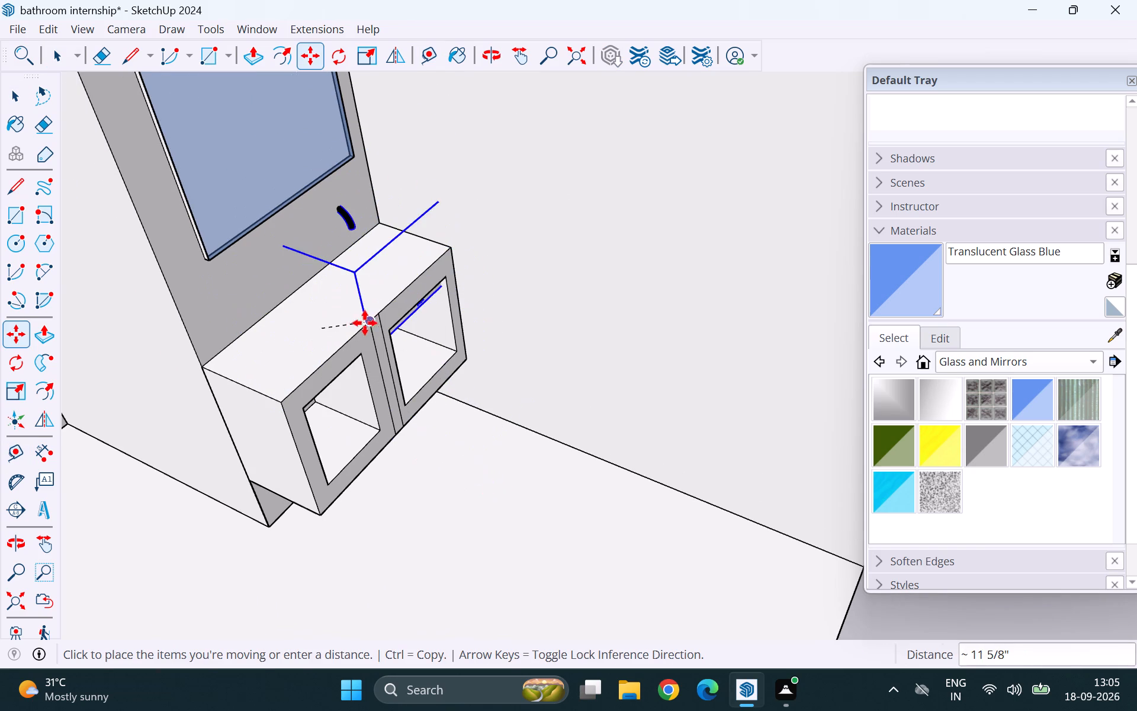
scroll(320, 389, "down", 2)
left_click(423, 472)
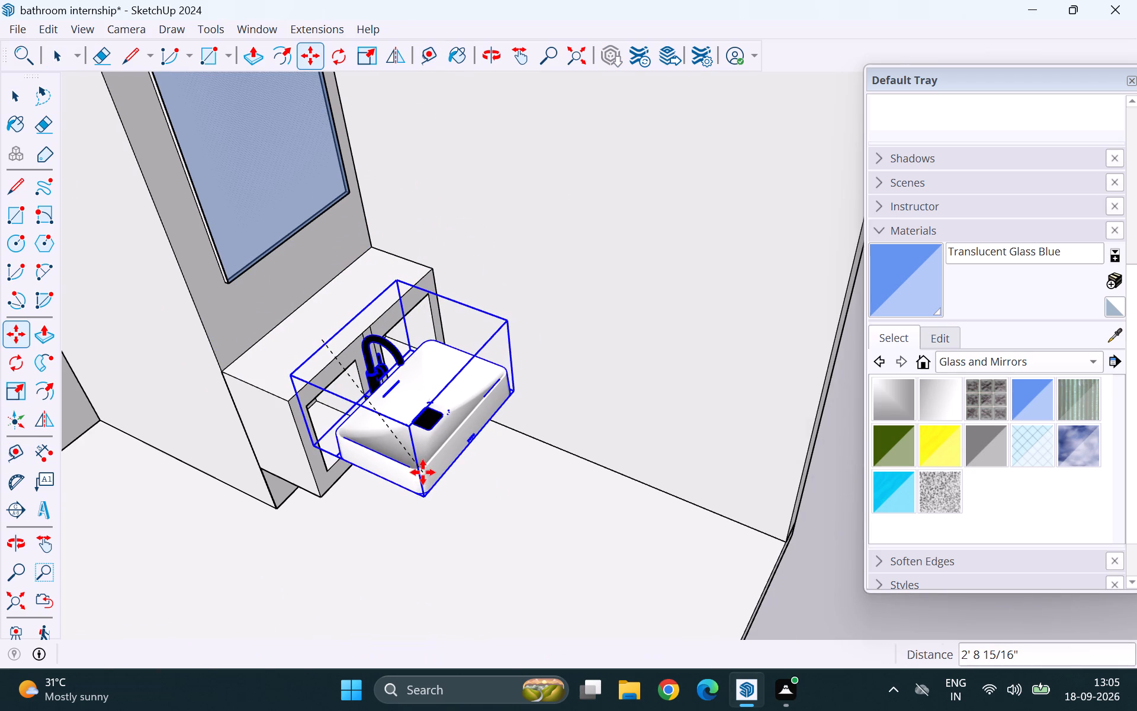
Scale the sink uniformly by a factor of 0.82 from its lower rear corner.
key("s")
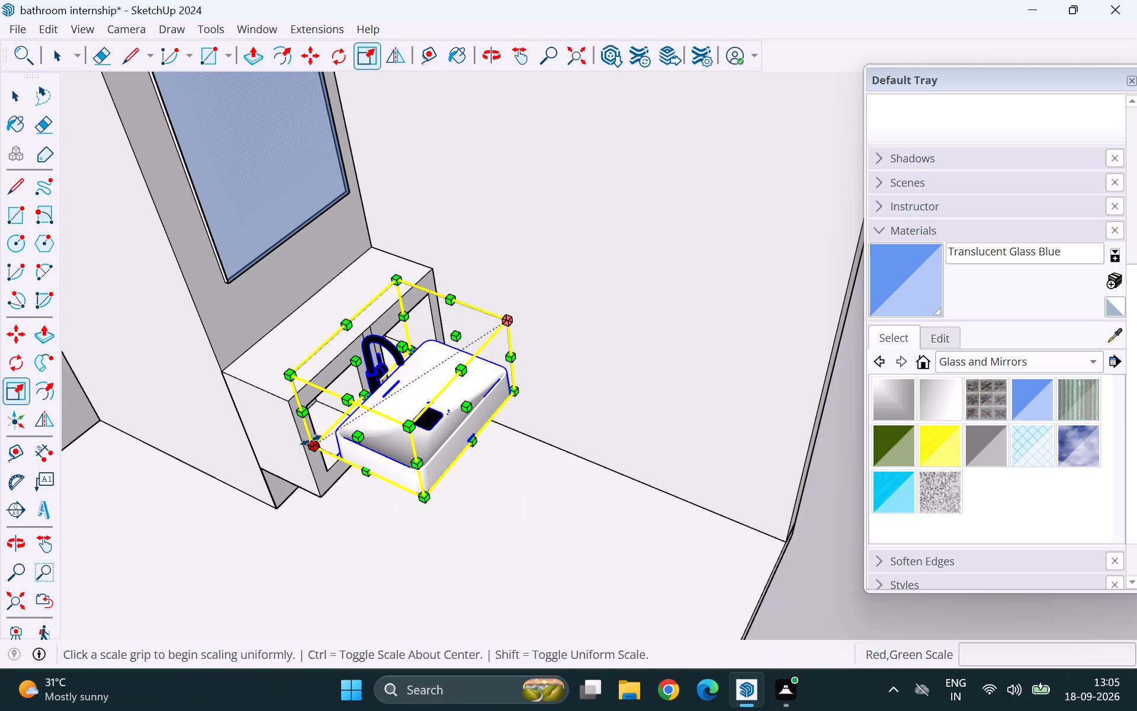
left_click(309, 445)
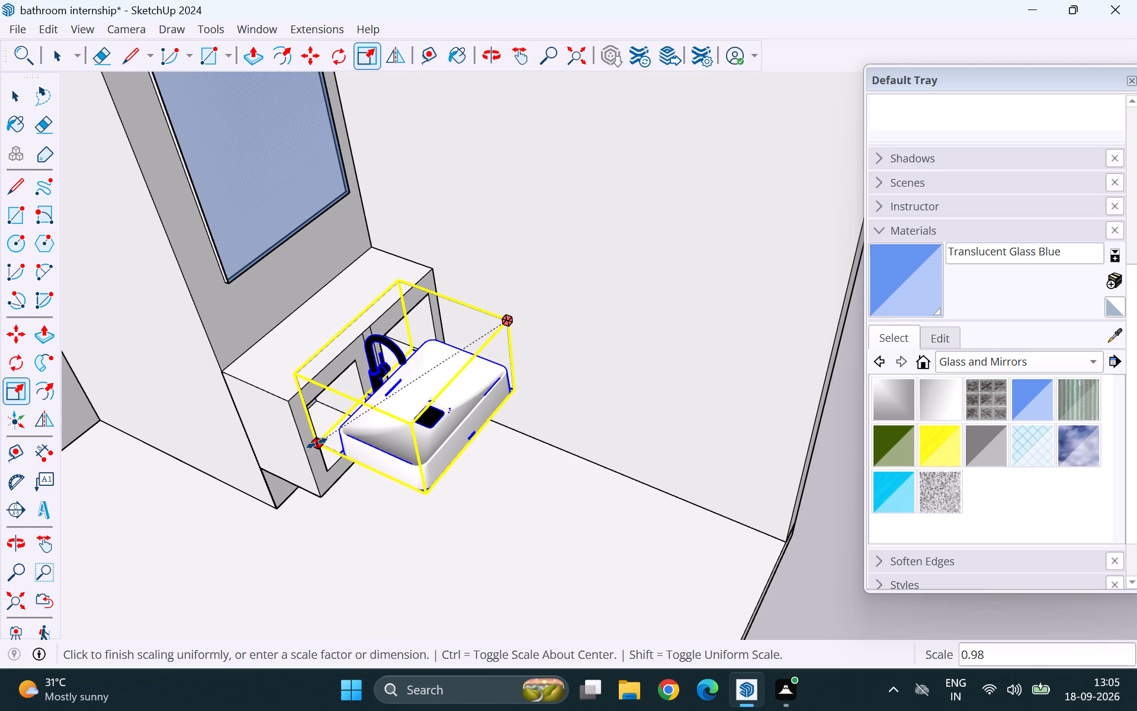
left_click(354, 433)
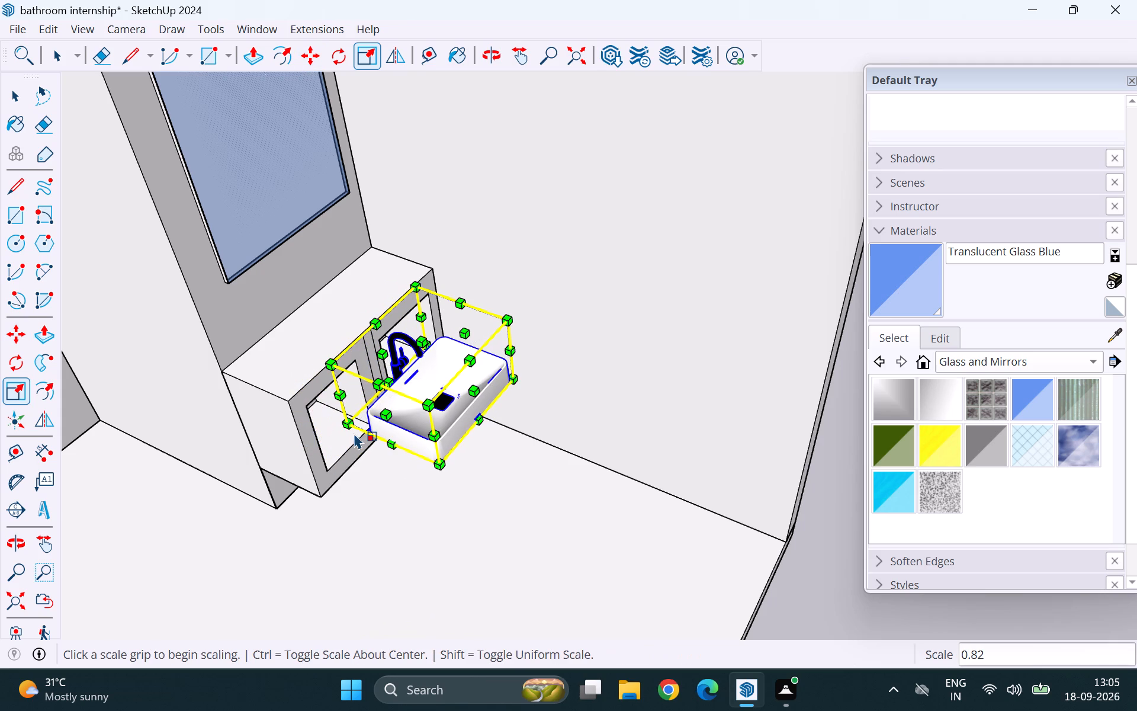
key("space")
Measure the sink's depth between the lower rear and lower front corners of its side.
scroll(378, 445, "up", 5)
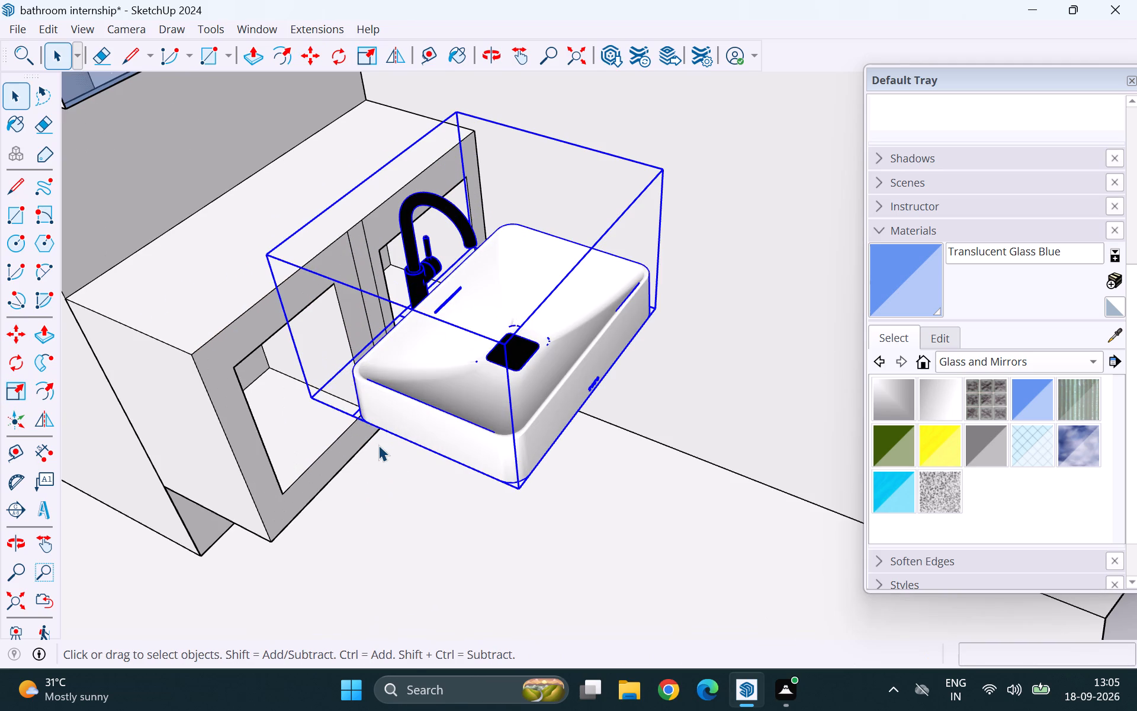
key("t")
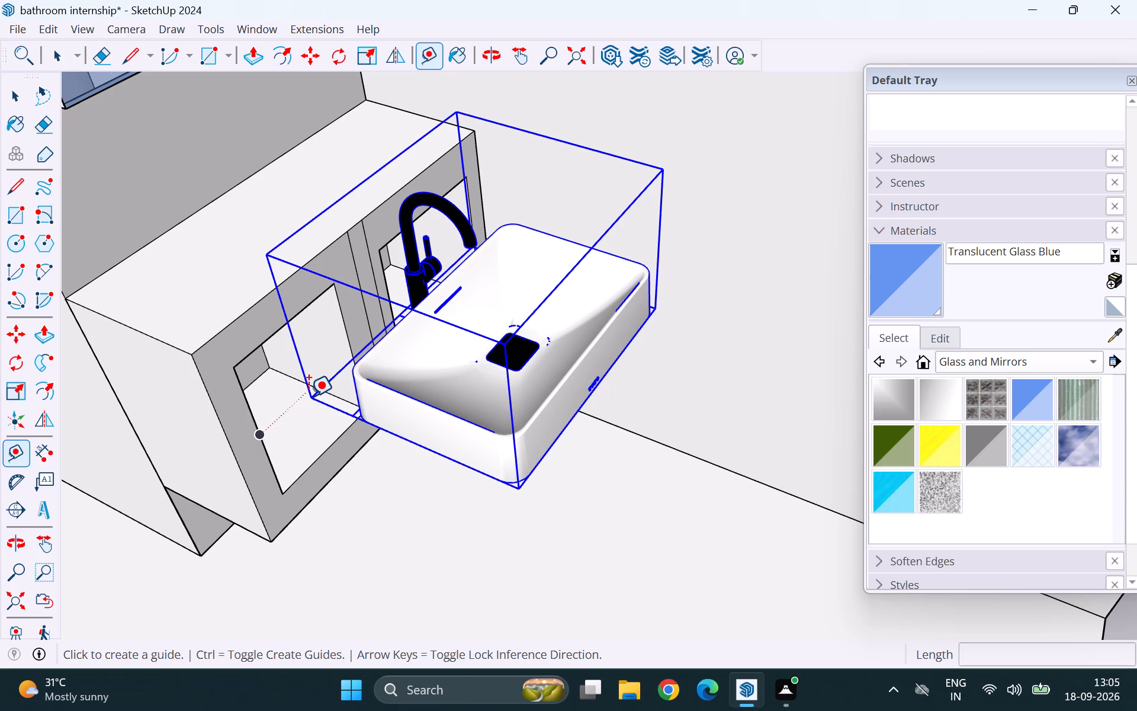
left_click(309, 396)
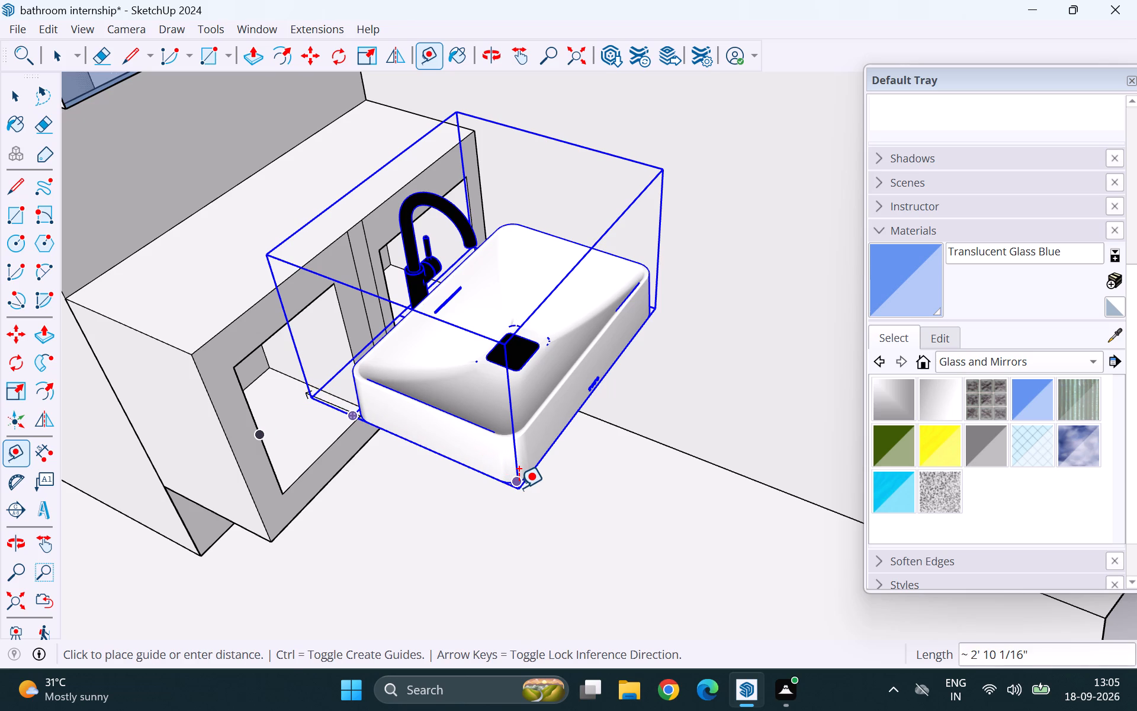
key("Escape")
key("space")
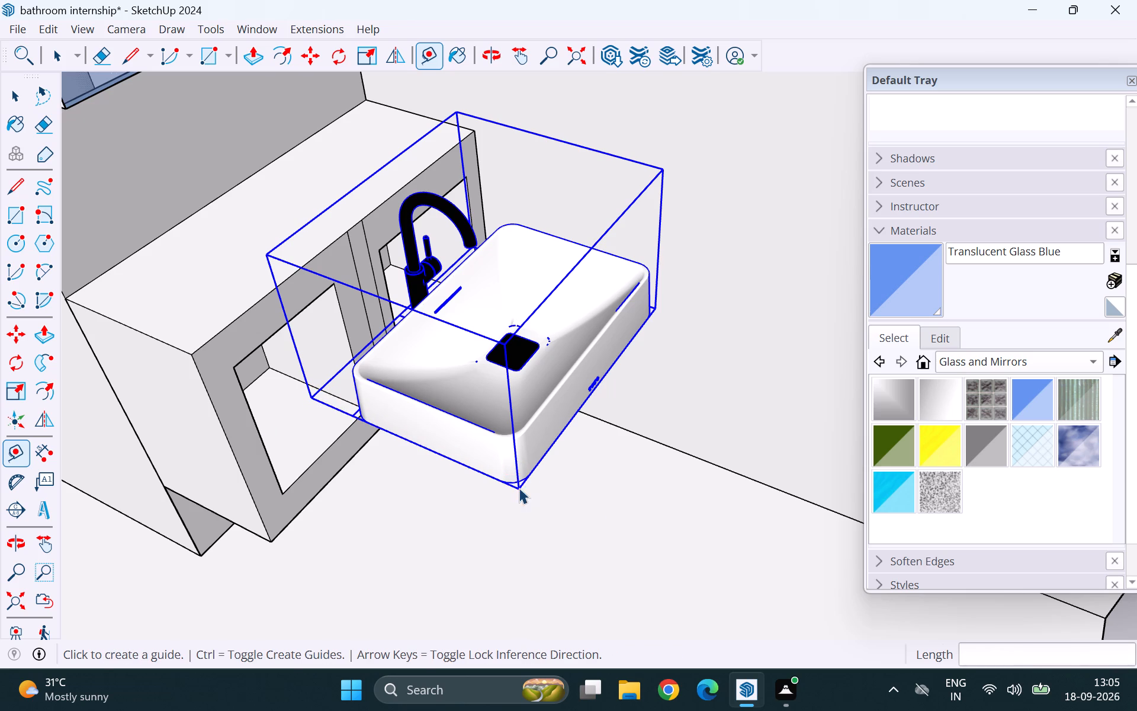
Scale the sink uniformly from its upper rear corner with a dimension of 1.2'.
key("s")
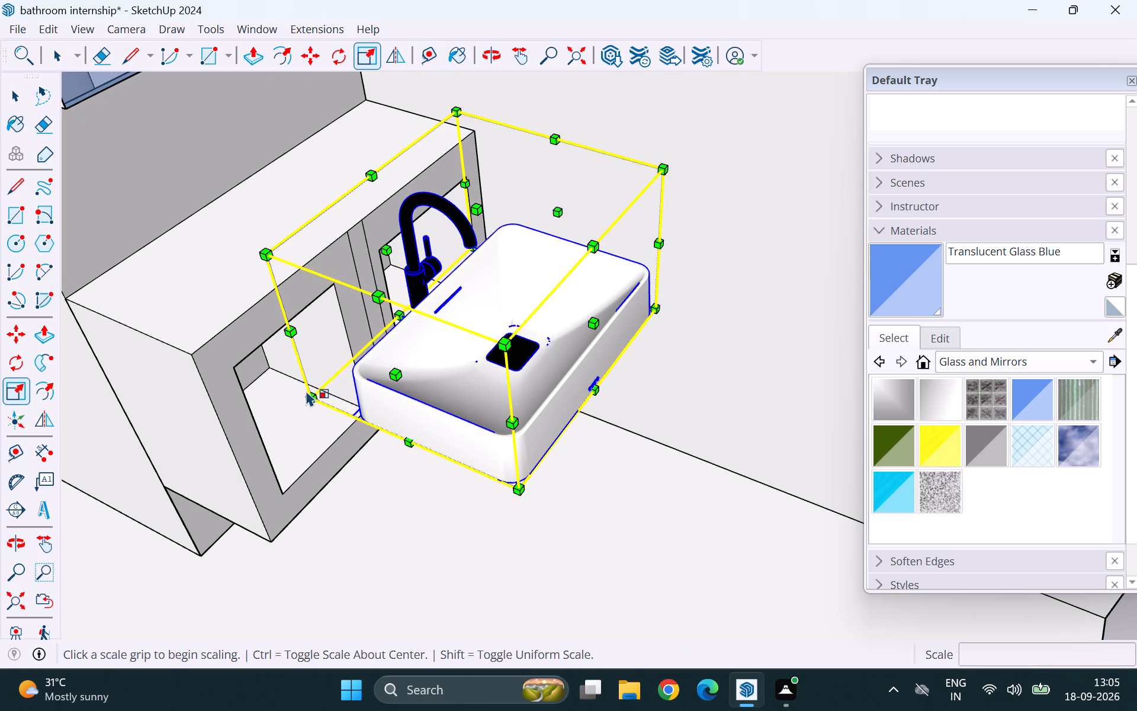
left_click(262, 251)
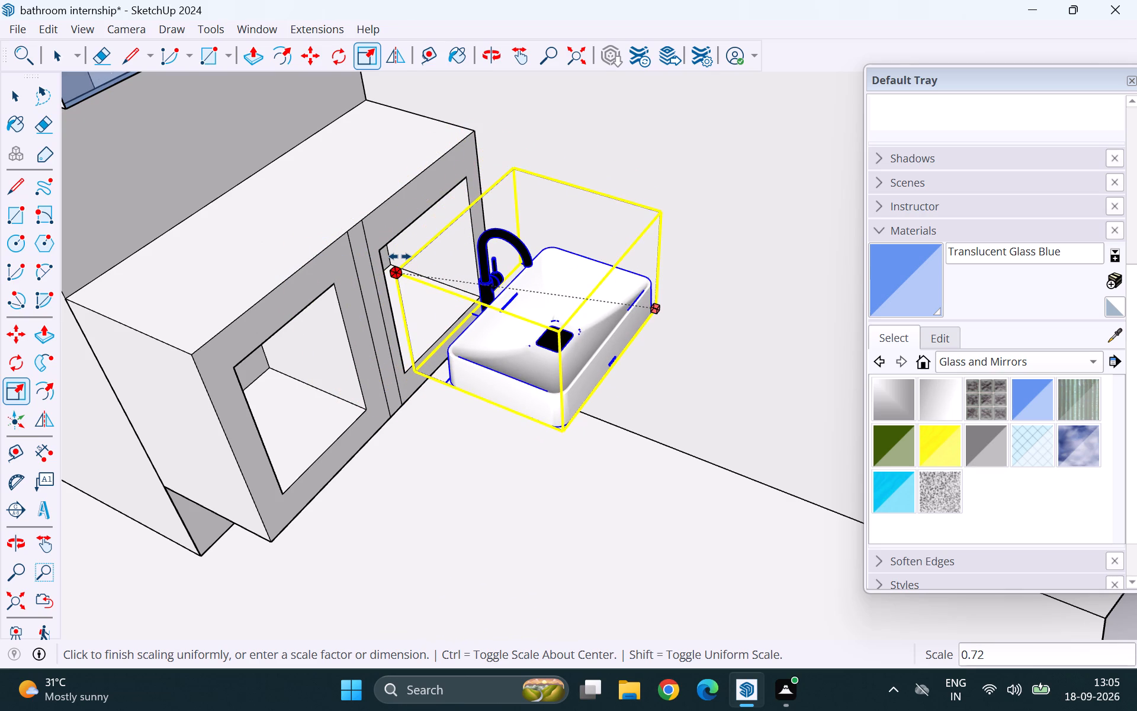
key("1")
type(".2'")
key("Return")
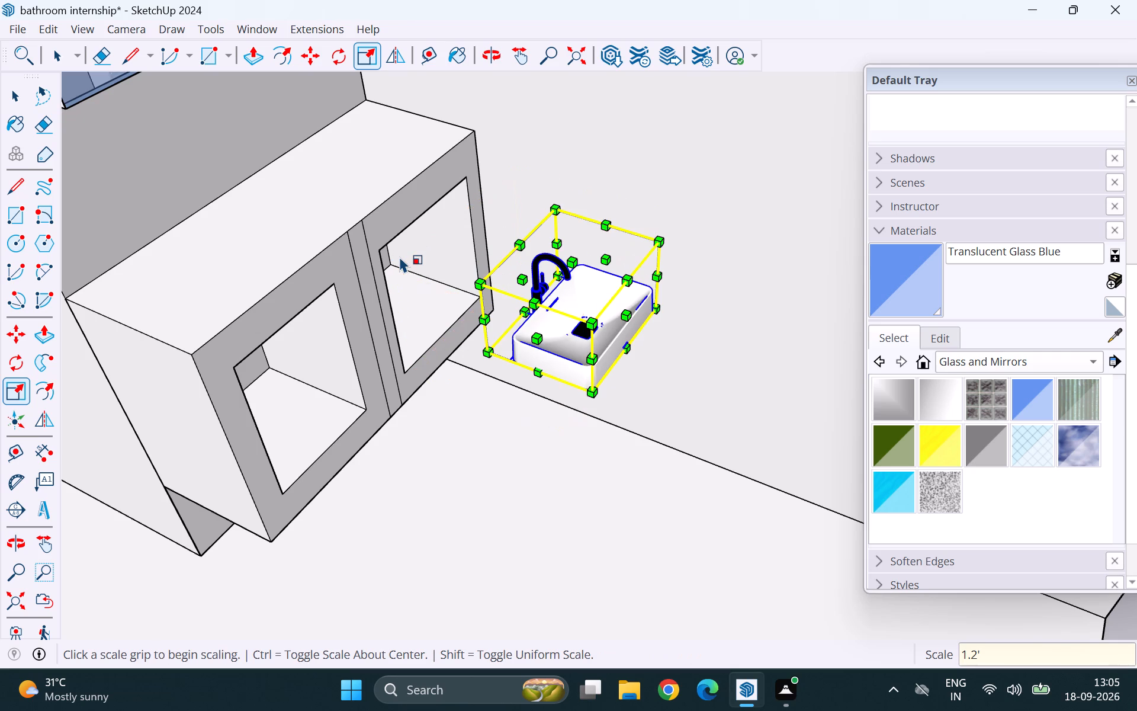
key("space")
scroll(551, 386, "up", 6)
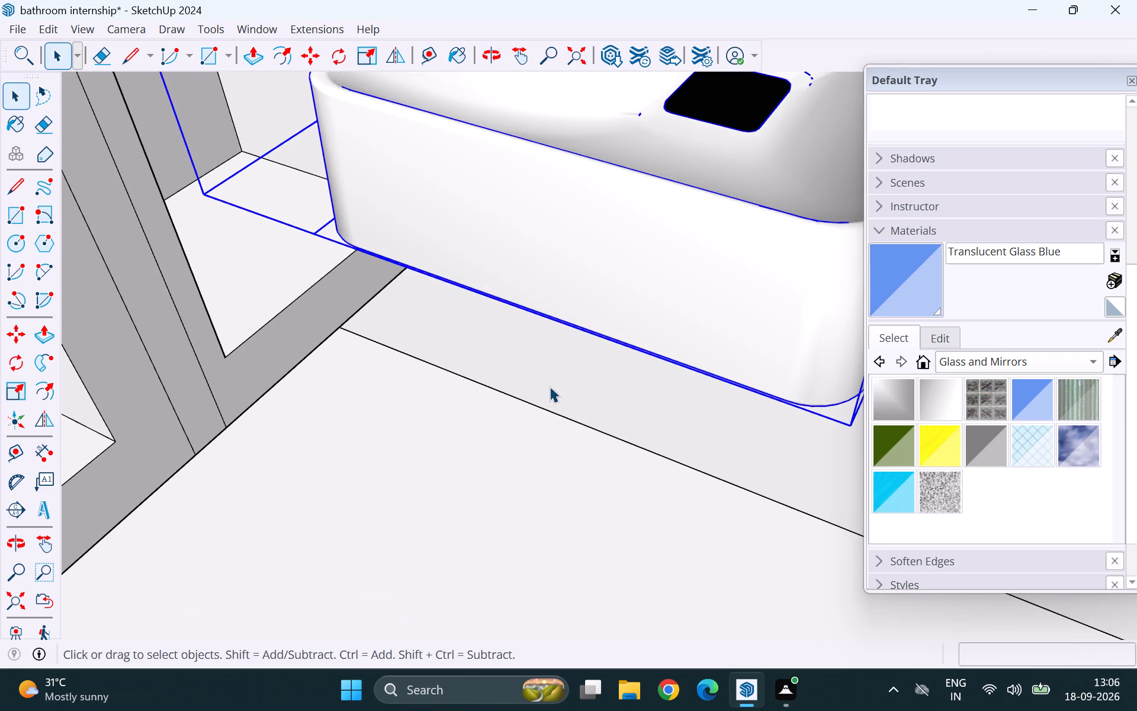
Try to measure the sink's depth from the lower front corner of its bounding box to the lower rear corner.
scroll(413, 415, "down", 3)
key("t")
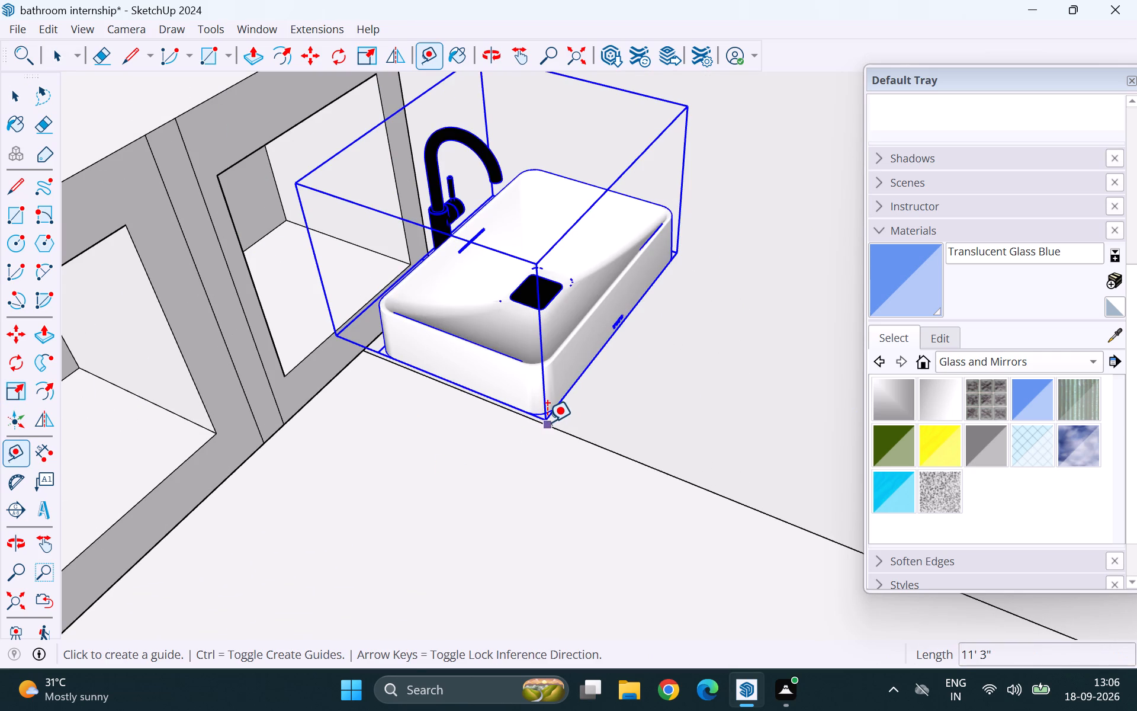
scroll(547, 417, "up", 5)
scroll(550, 424, "down", 3)
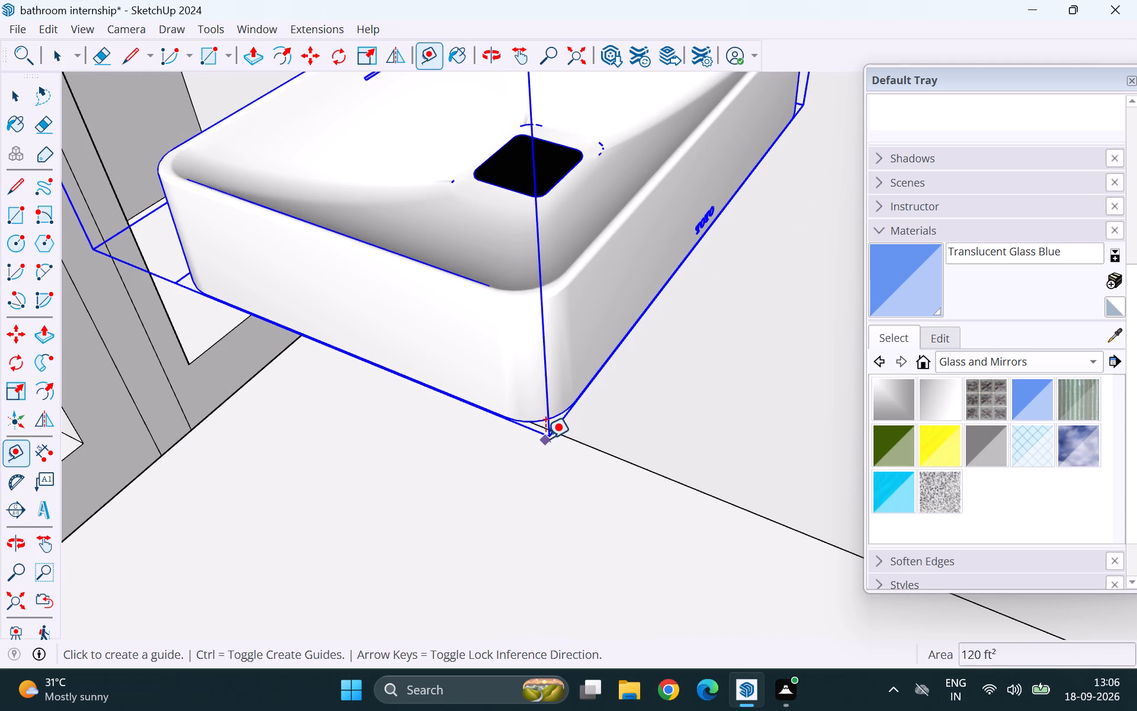
left_click(547, 437)
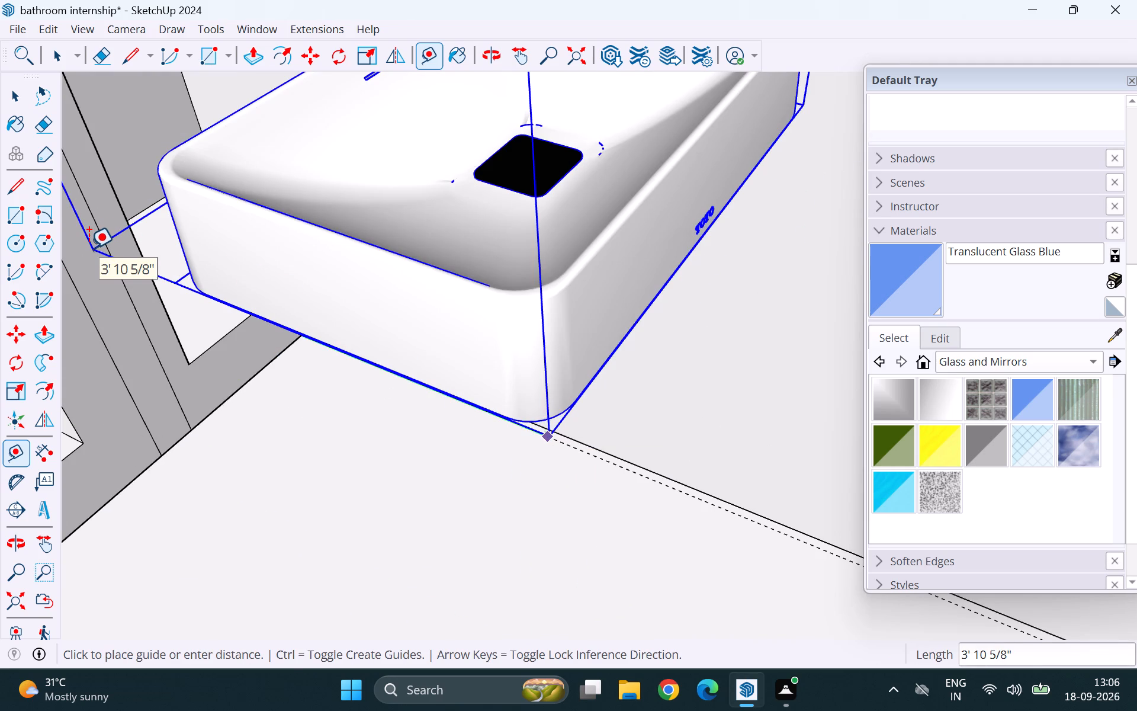
scroll(108, 268, "down", 6)
scroll(222, 377, "down", 4)
scroll(310, 401, "down", 6)
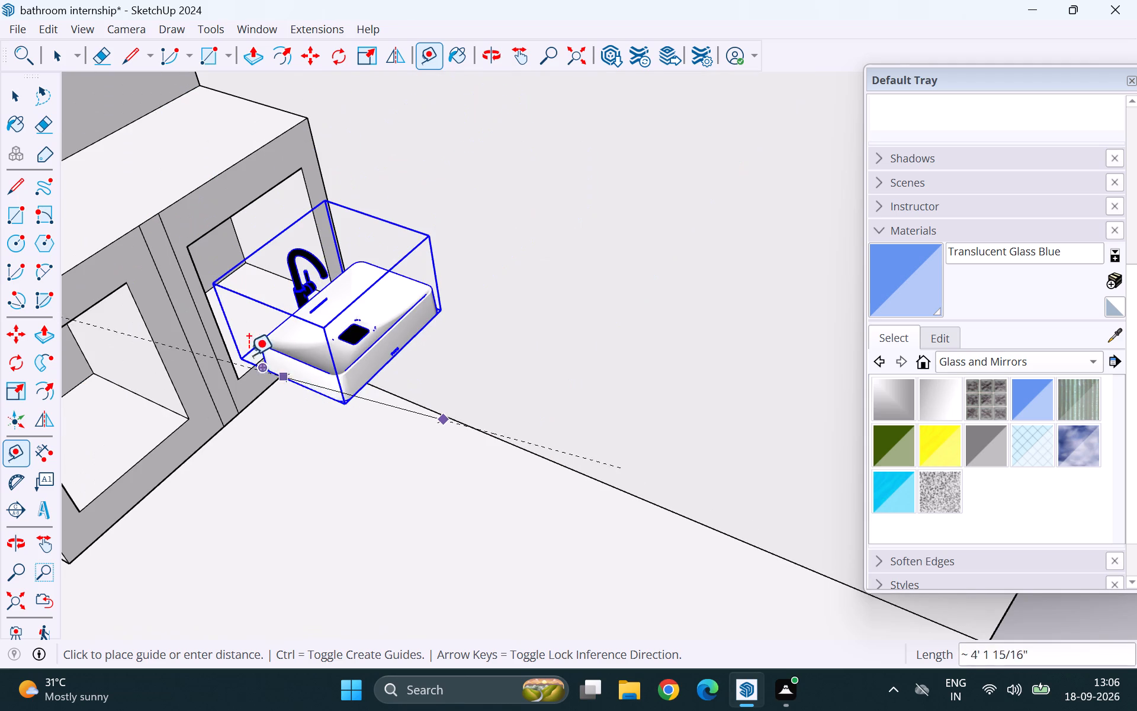
key("Escape")
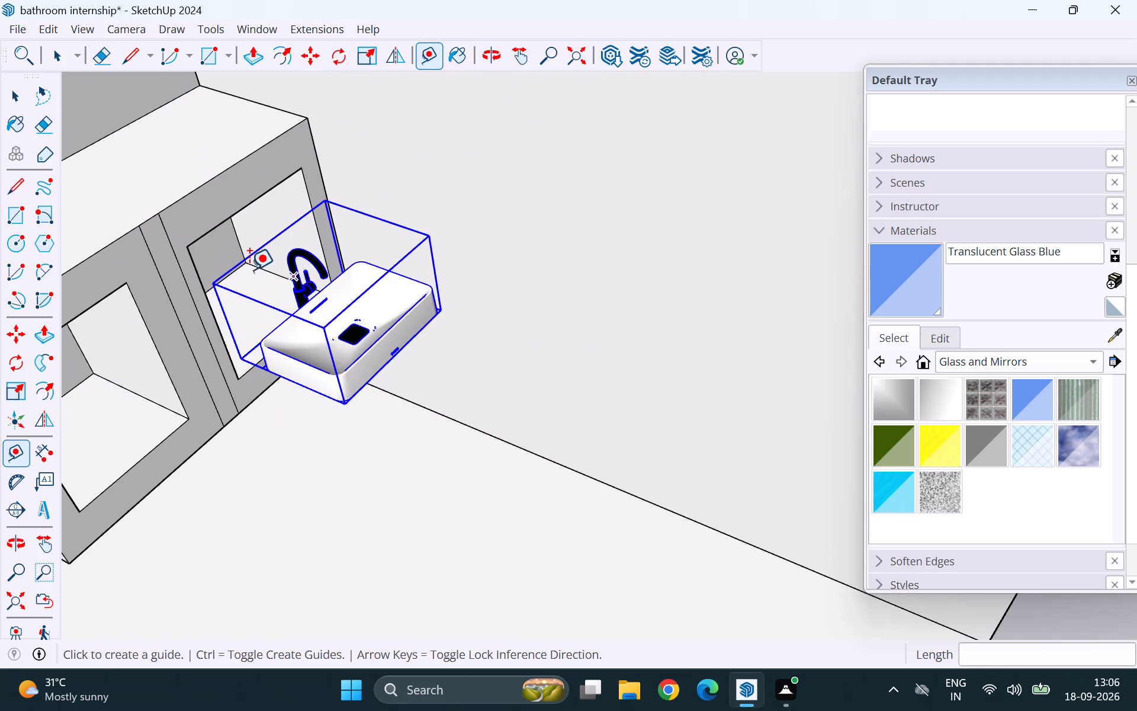
Measure the sink's bounding box along its upper rear edge and from that edge's midpoint toward the front.
left_click(211, 282)
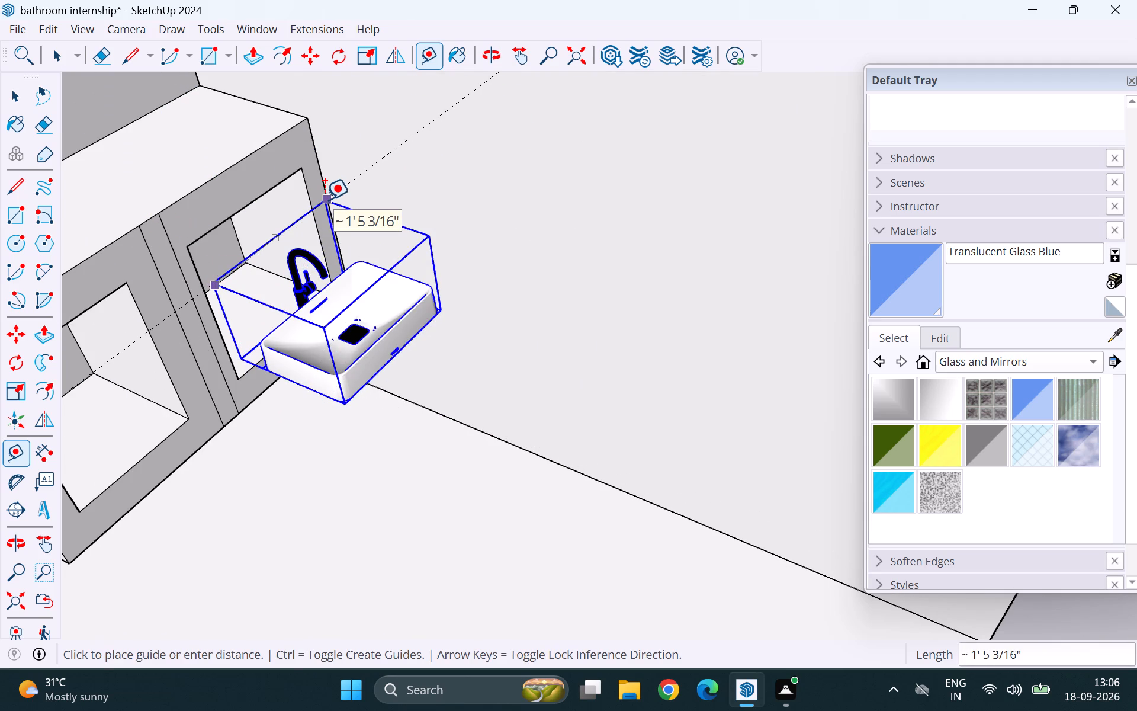
key("space")
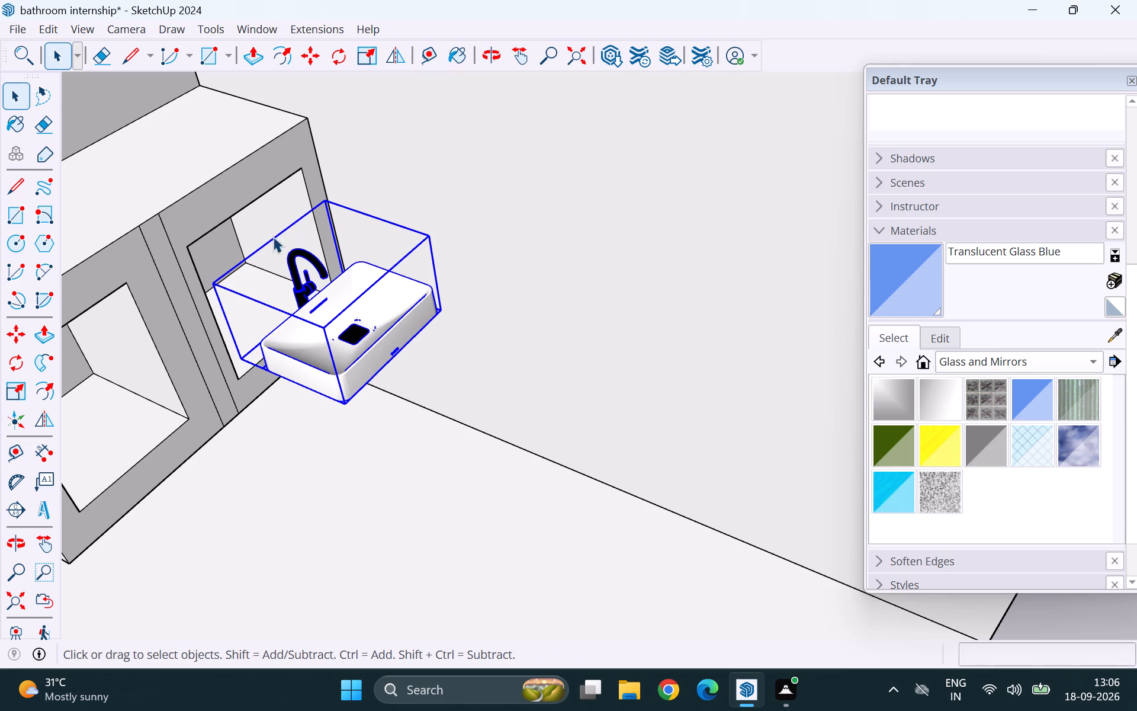
scroll(220, 292, "up", 1)
key("t")
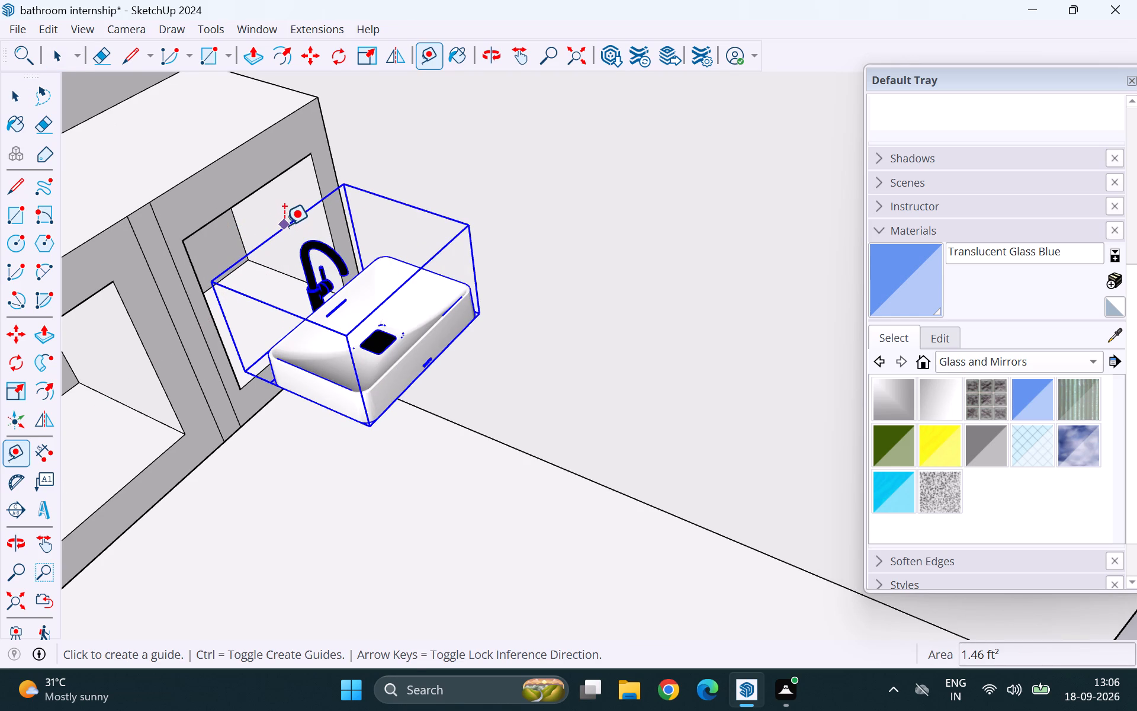
scroll(284, 228, "up", 5)
left_click(282, 228)
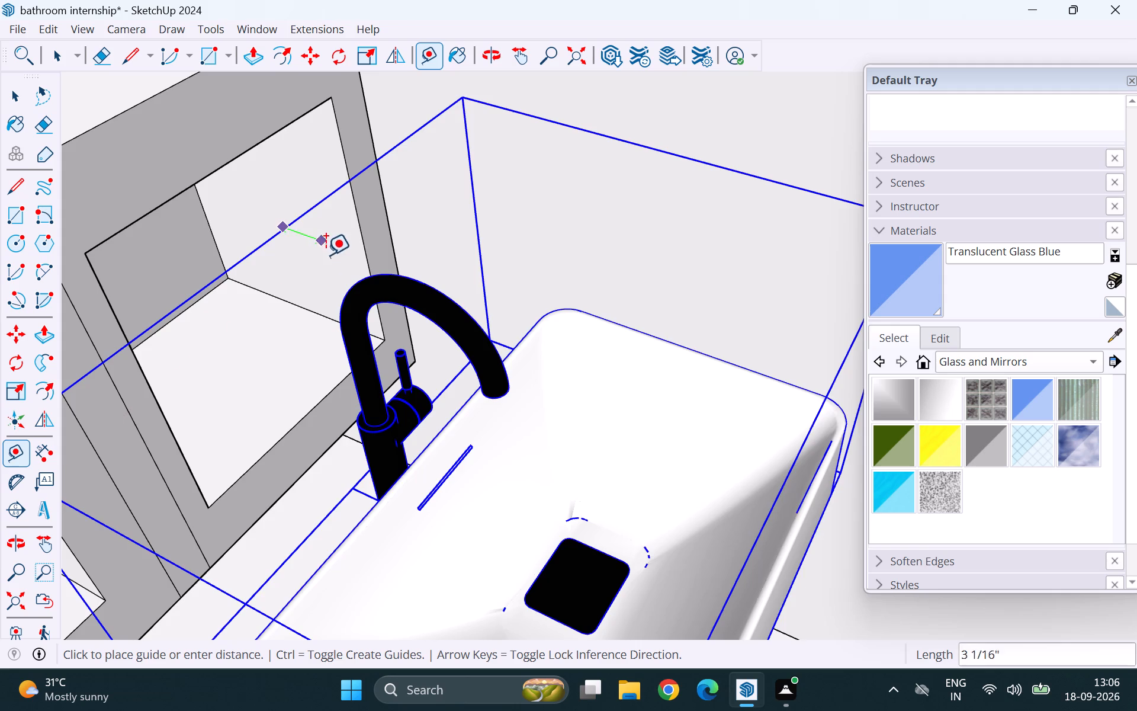
scroll(327, 270, "down", 4)
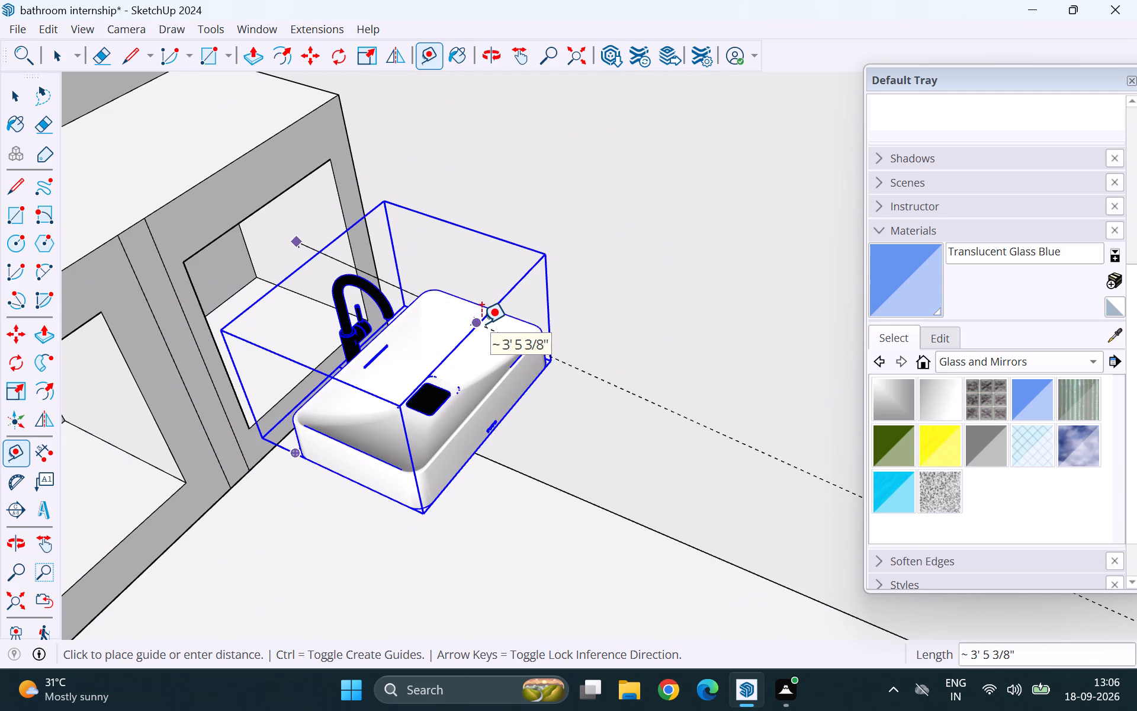
key("Escape")
key("space")
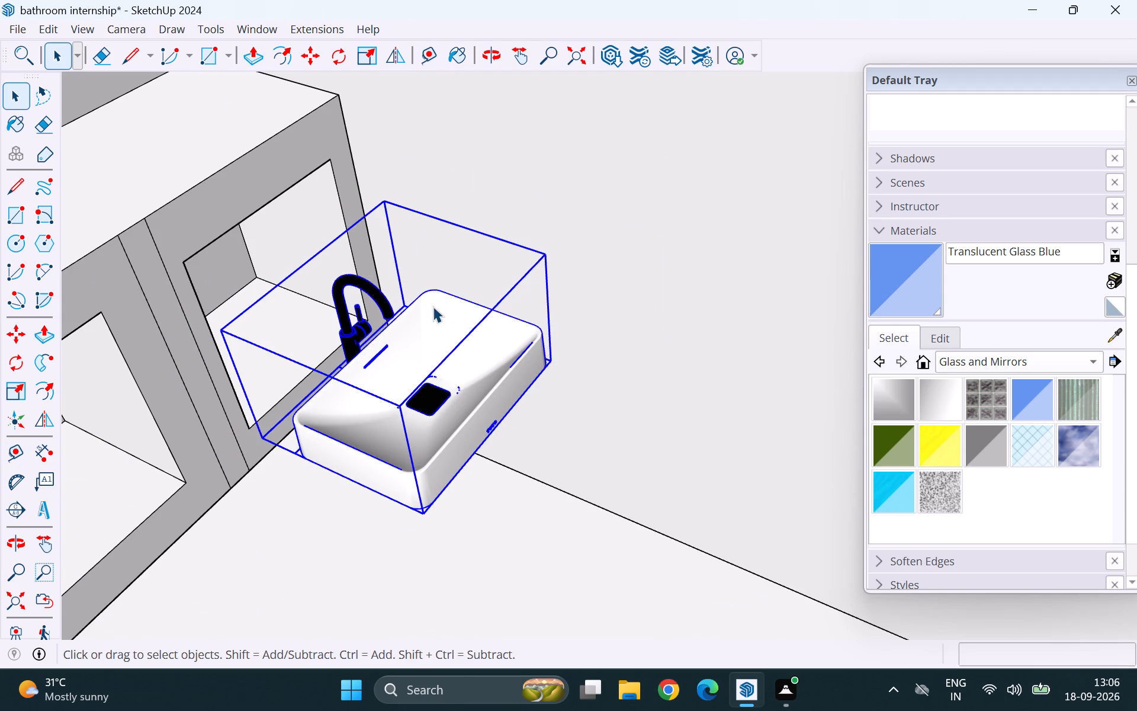
Move the sink along the green axis from the space in front back onto the cabinet top.
scroll(433, 306, "down", 4)
scroll(486, 355, "down", 4)
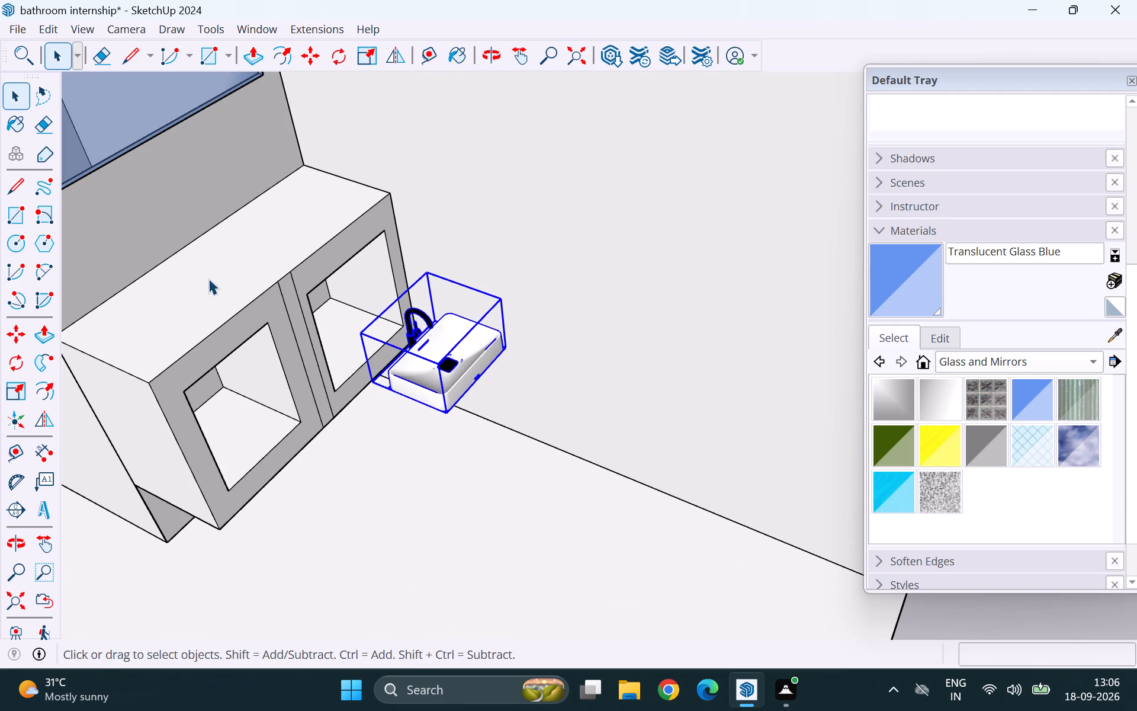
scroll(370, 318, "down", 4)
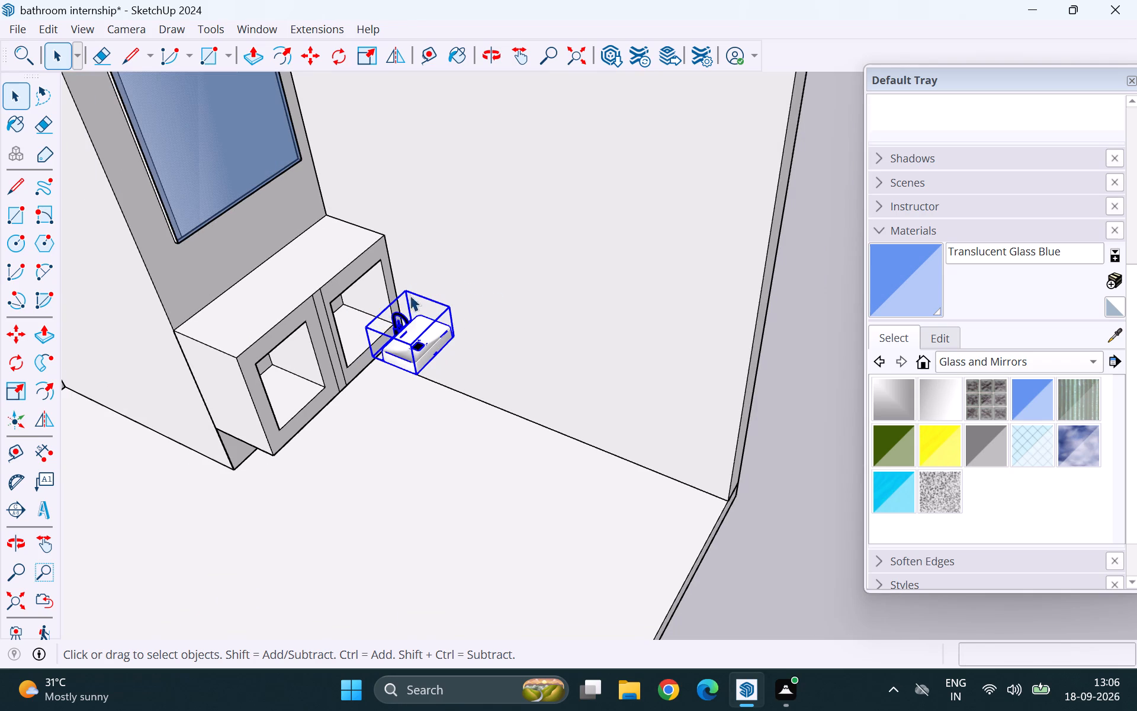
scroll(557, 249, "down", 1)
scroll(317, 324, "up", 3)
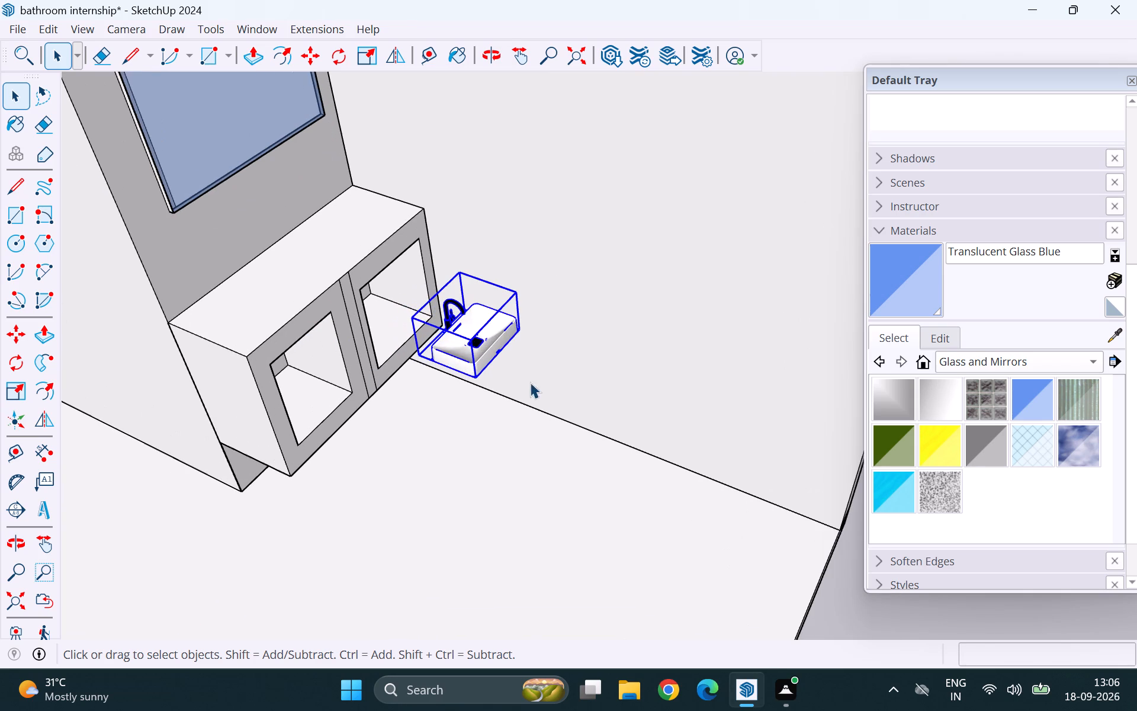
left_click(462, 362)
key("m")
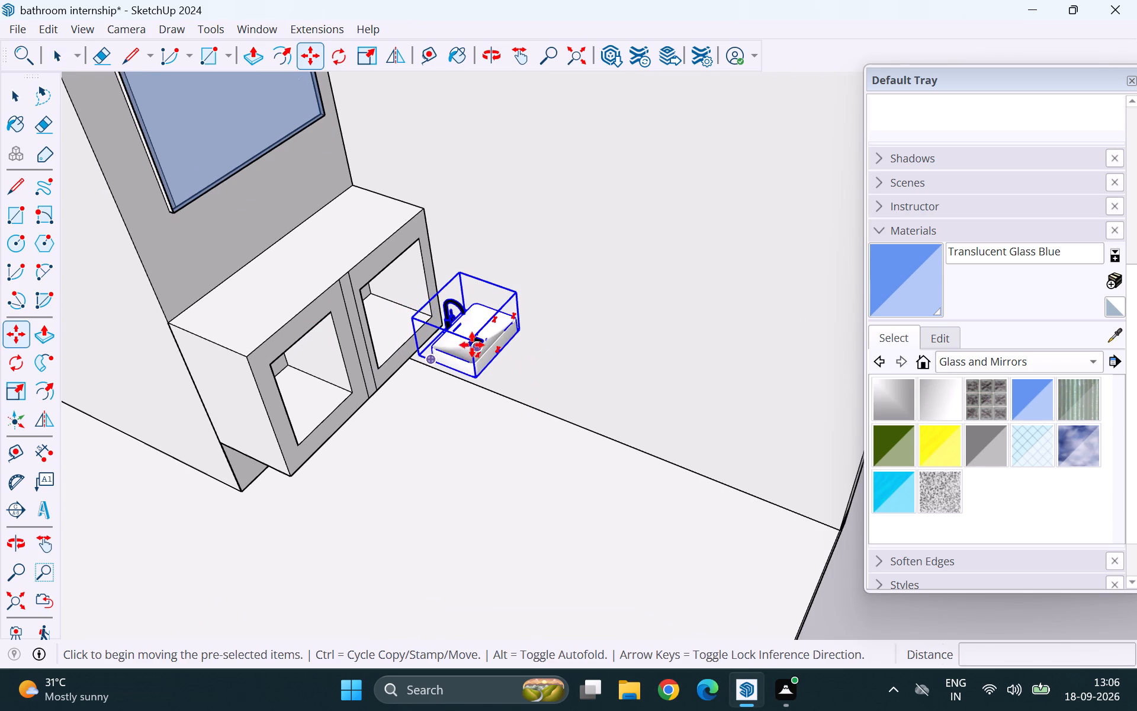
left_click(467, 339)
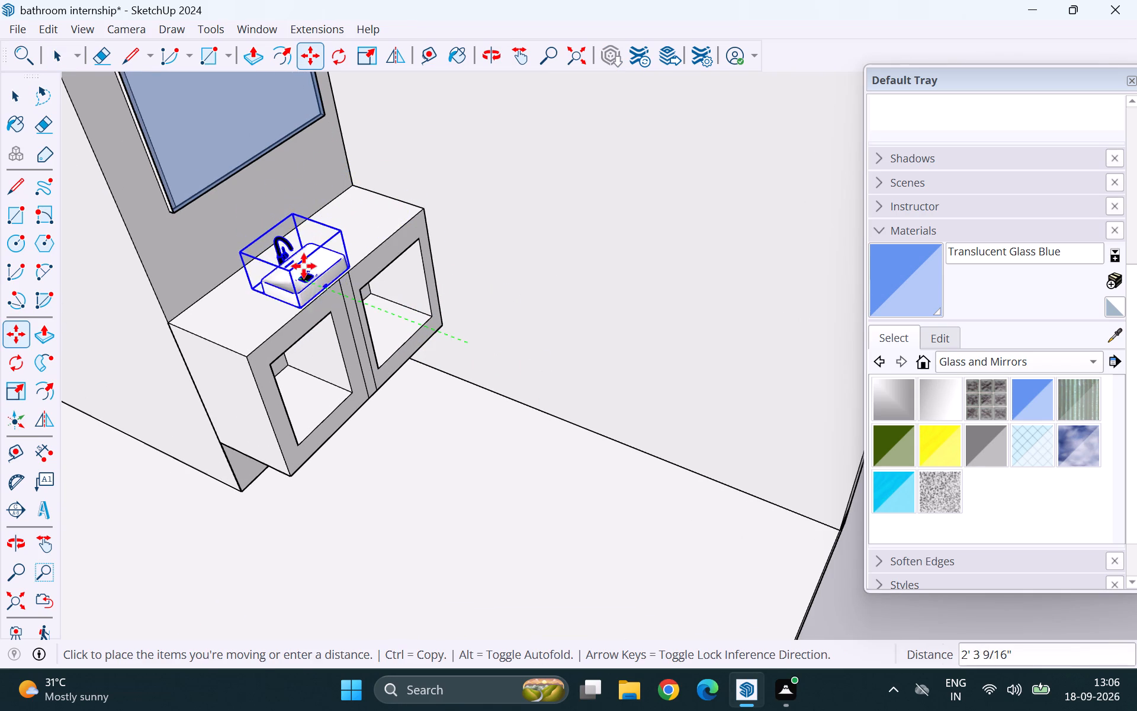
left_click(311, 269)
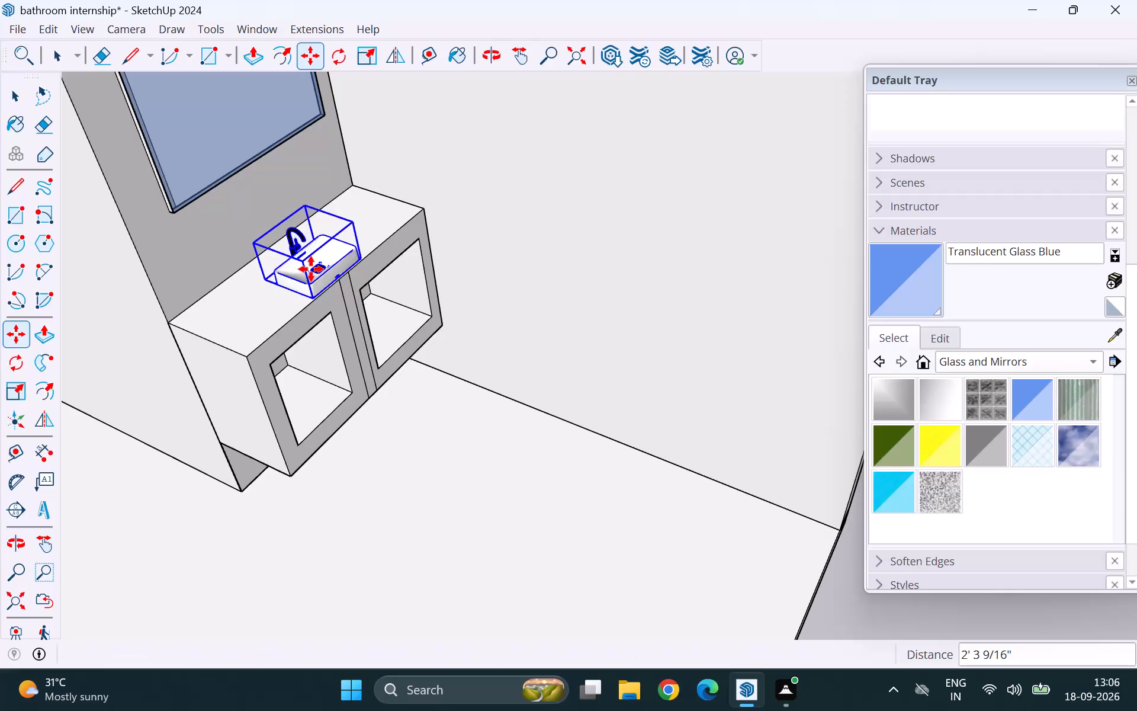
Scale the sink up uniformly from its upper rear corner by a factor of about 1.4.
scroll(311, 269, "up", 7)
key("s")
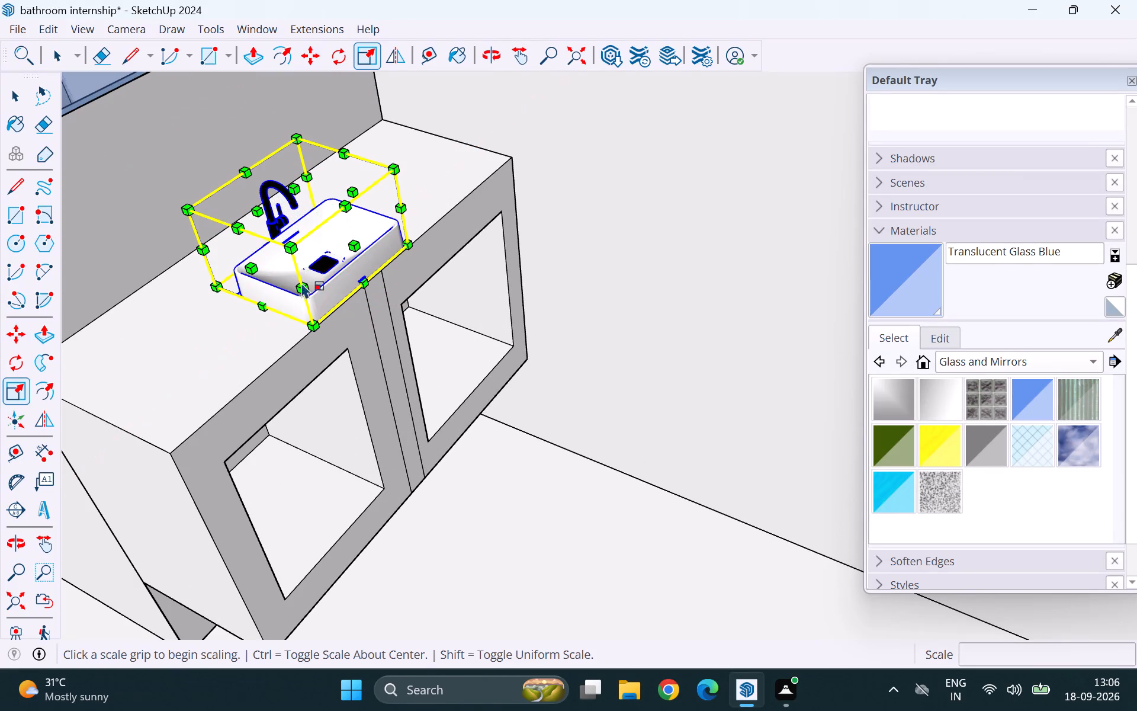
left_click(182, 207)
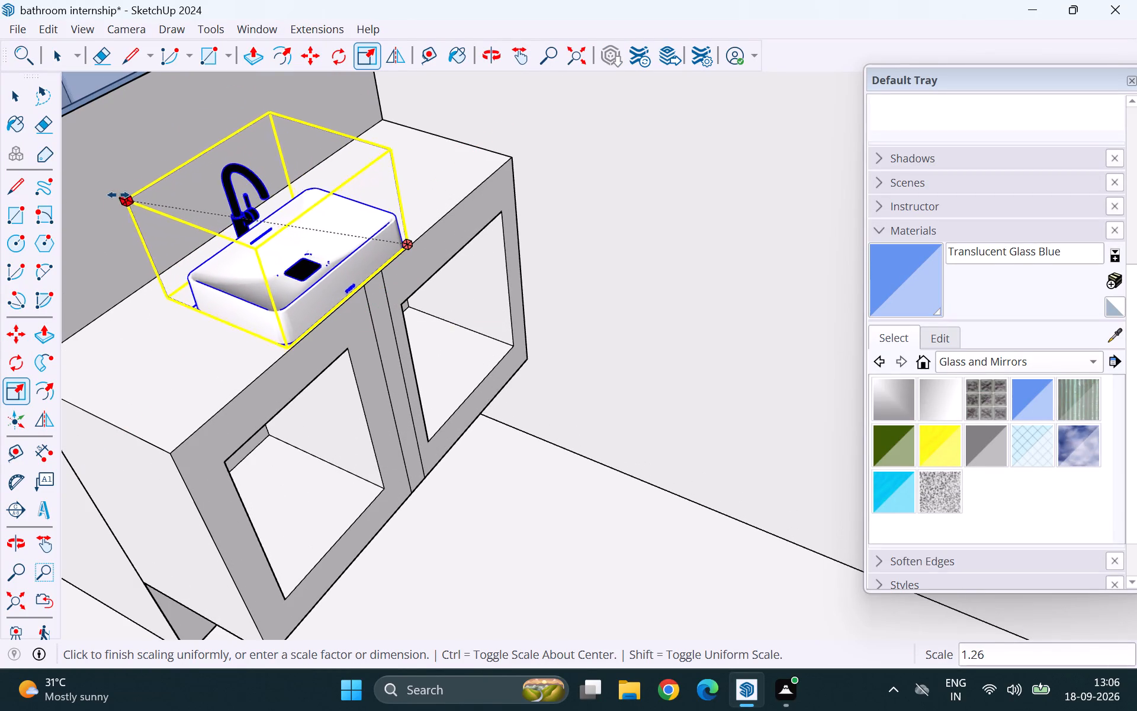
left_click(64, 181)
scroll(291, 238, "down", 5)
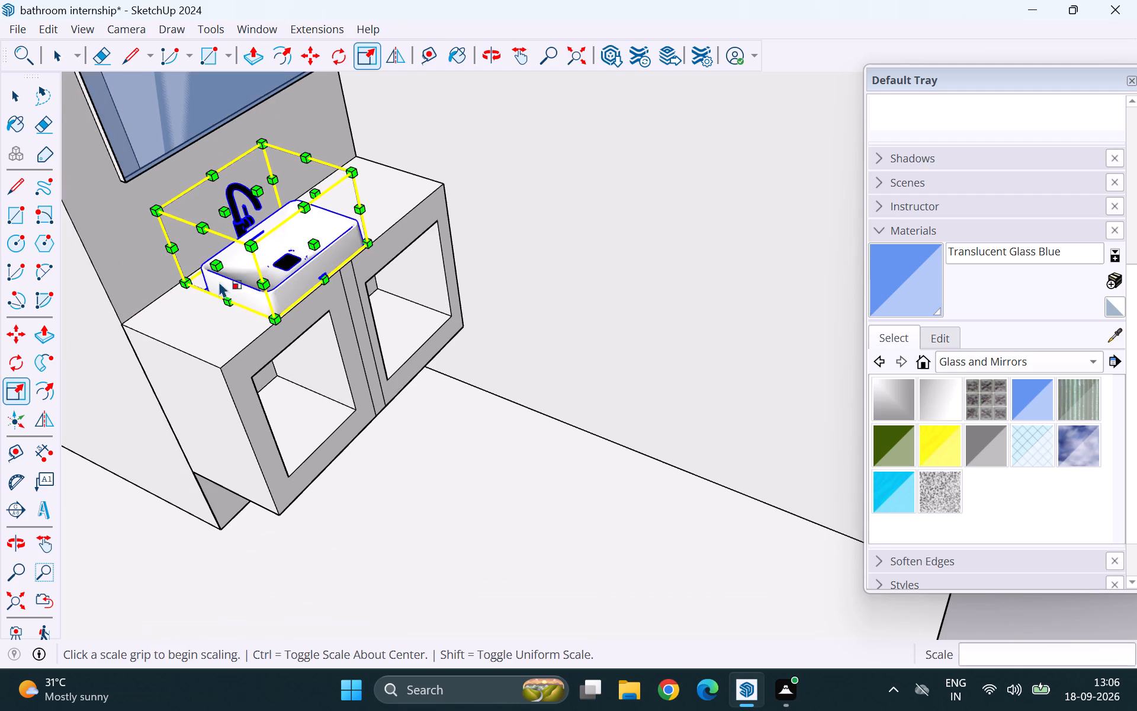
Stretch the sink's depth toward the wall with a green-axis scale of about 1.31, and deselect it.
middle_click_drag(193, 276, 410, 240)
scroll(195, 276, "up", 1)
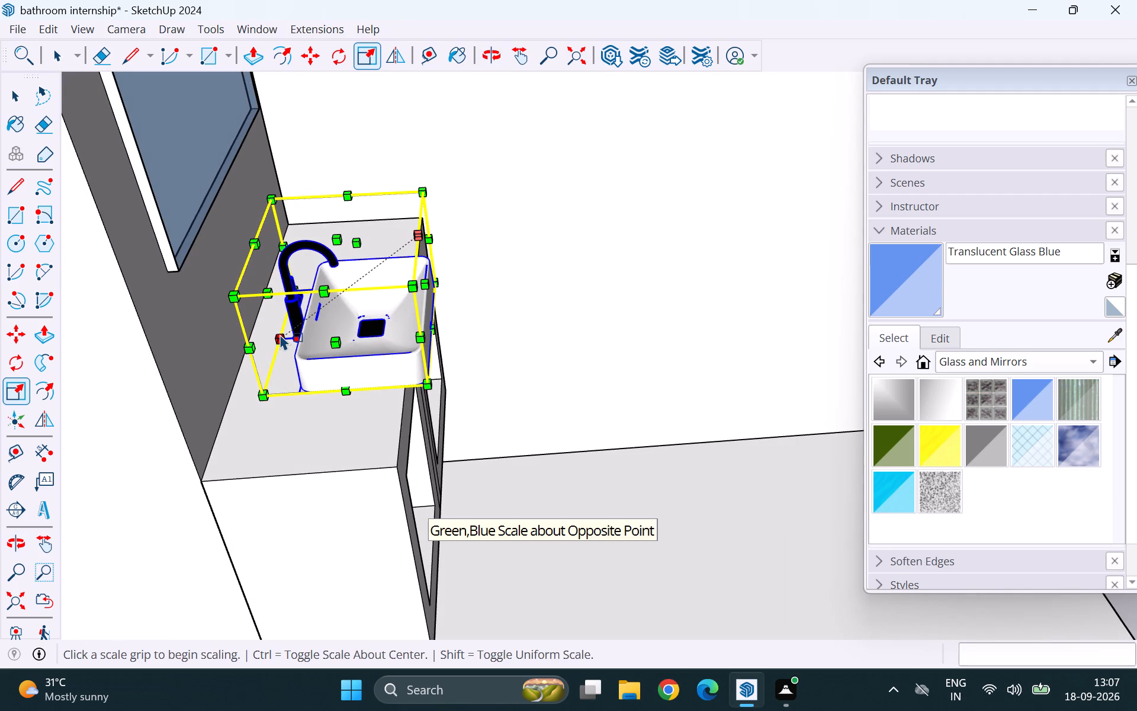
left_click(266, 293)
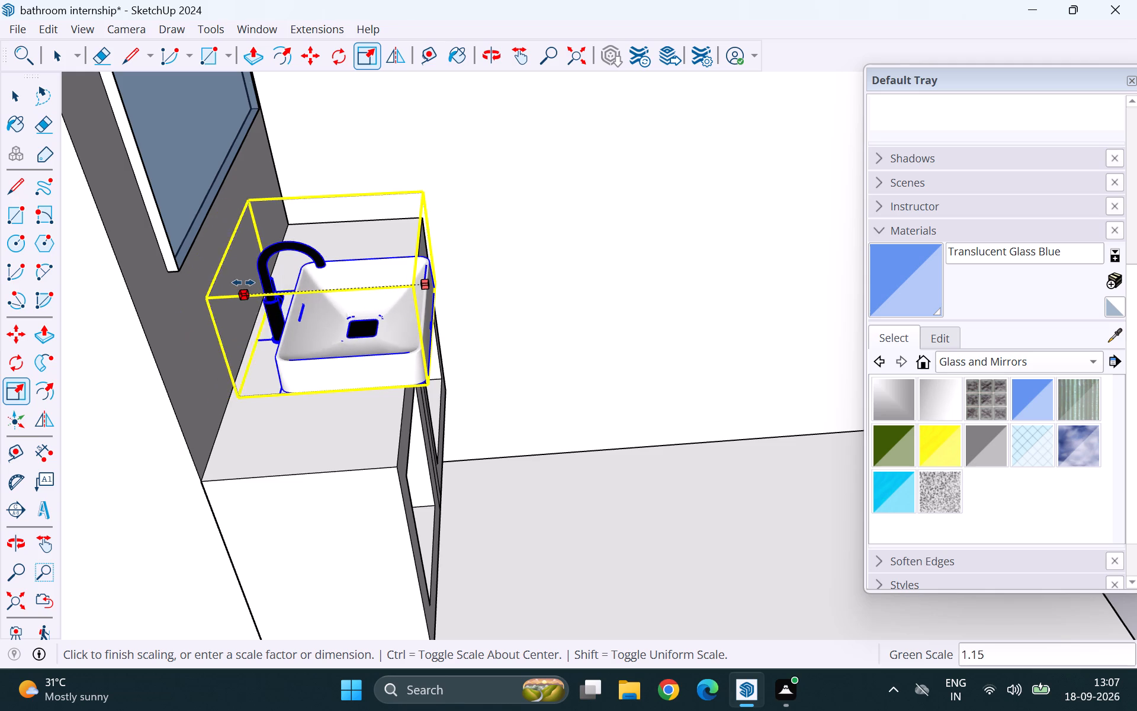
left_click(260, 286)
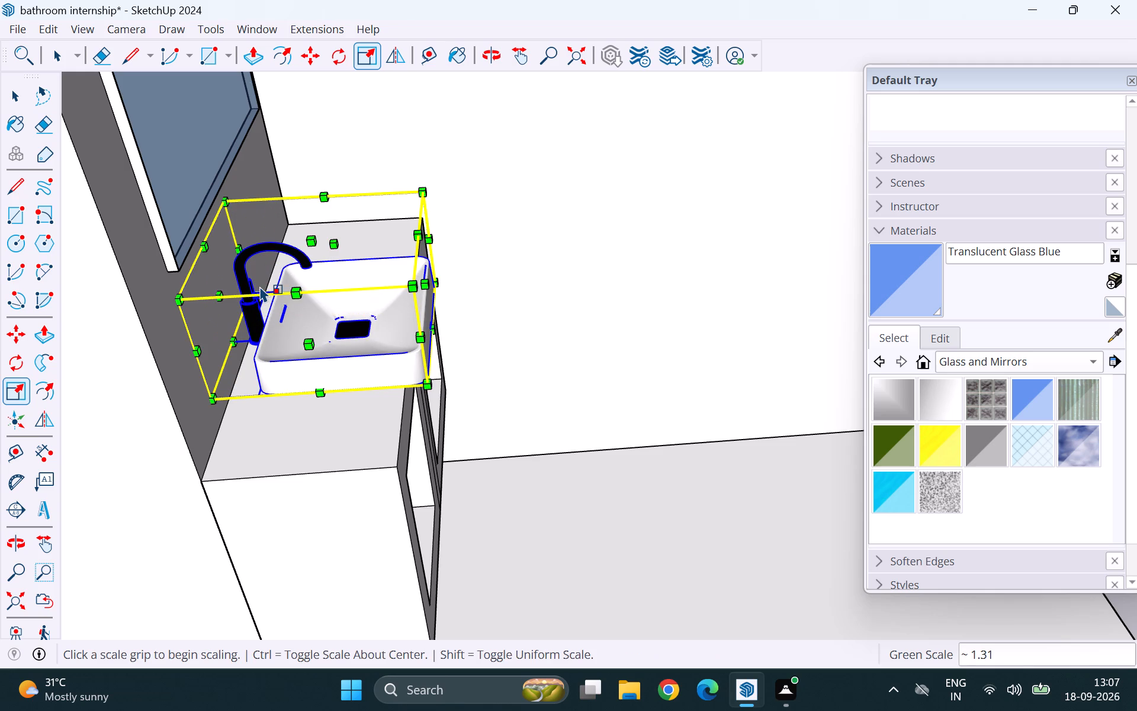
key("space")
left_click(520, 379)
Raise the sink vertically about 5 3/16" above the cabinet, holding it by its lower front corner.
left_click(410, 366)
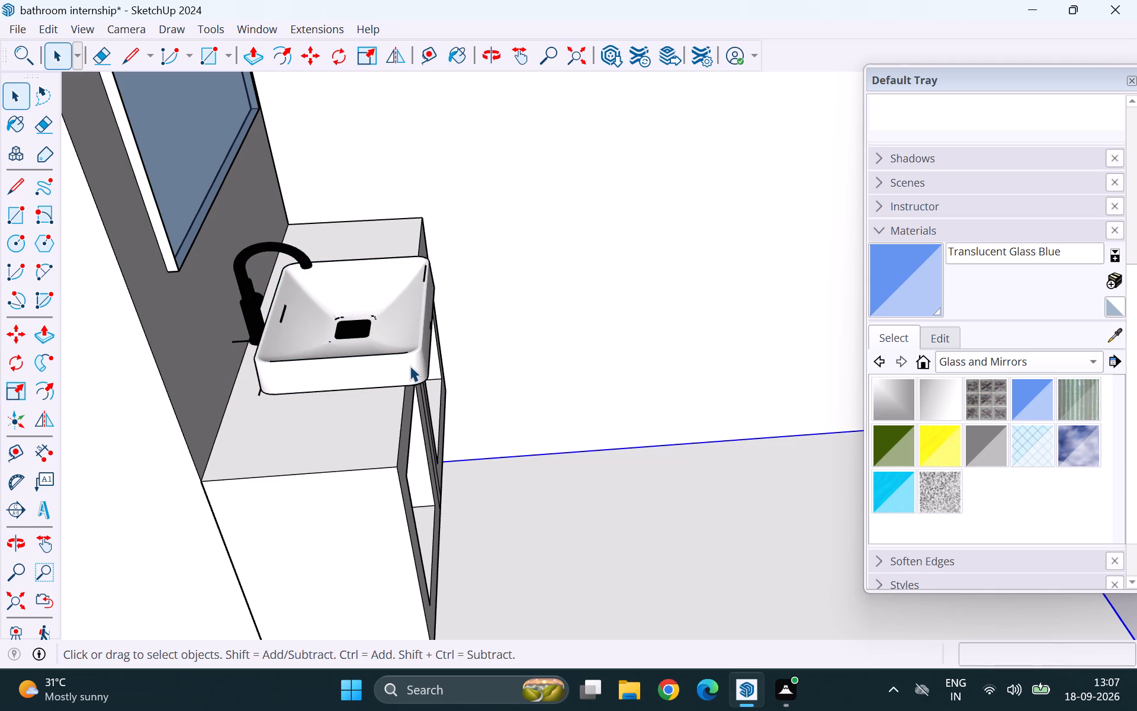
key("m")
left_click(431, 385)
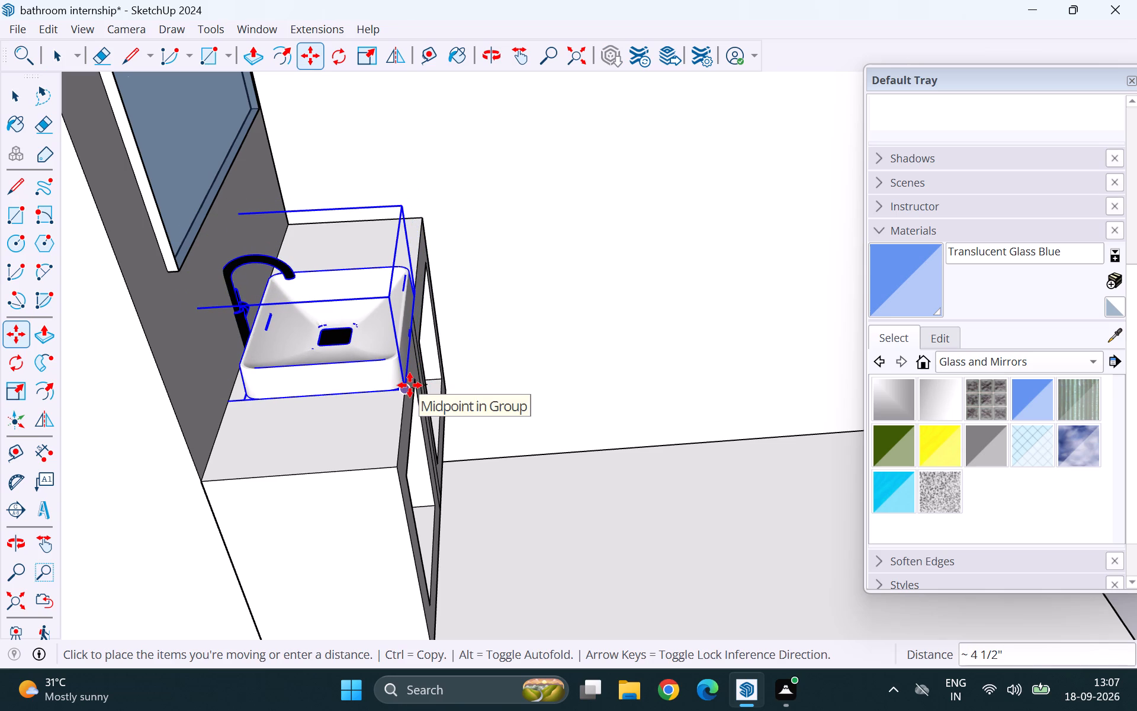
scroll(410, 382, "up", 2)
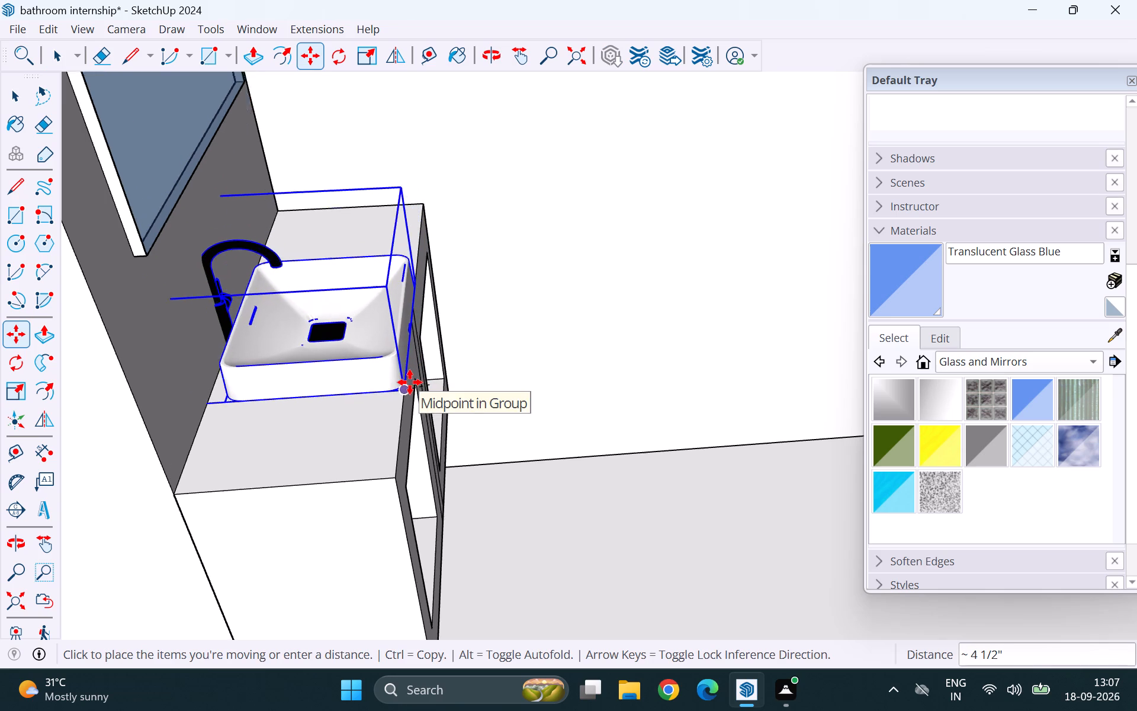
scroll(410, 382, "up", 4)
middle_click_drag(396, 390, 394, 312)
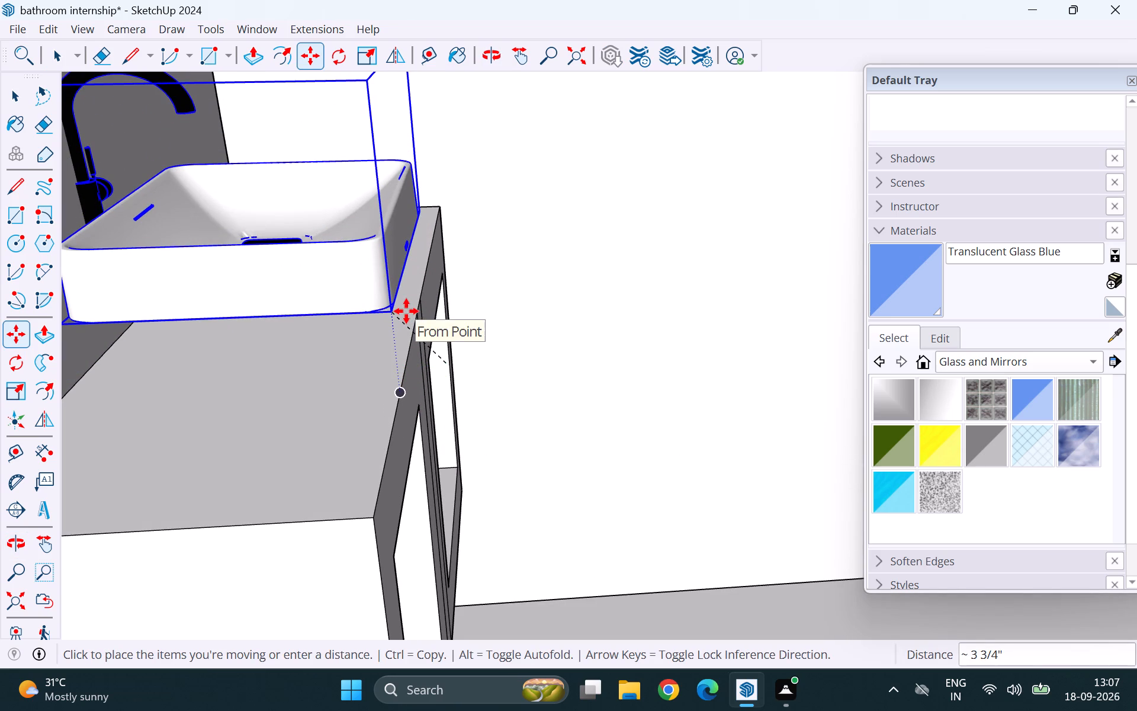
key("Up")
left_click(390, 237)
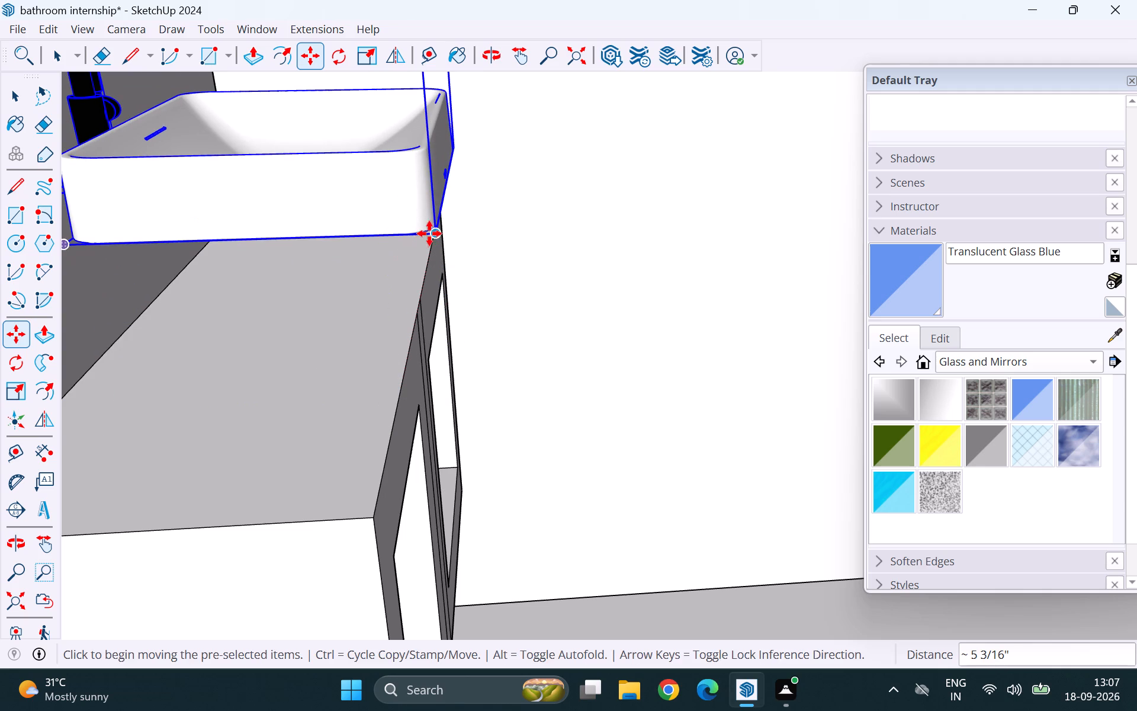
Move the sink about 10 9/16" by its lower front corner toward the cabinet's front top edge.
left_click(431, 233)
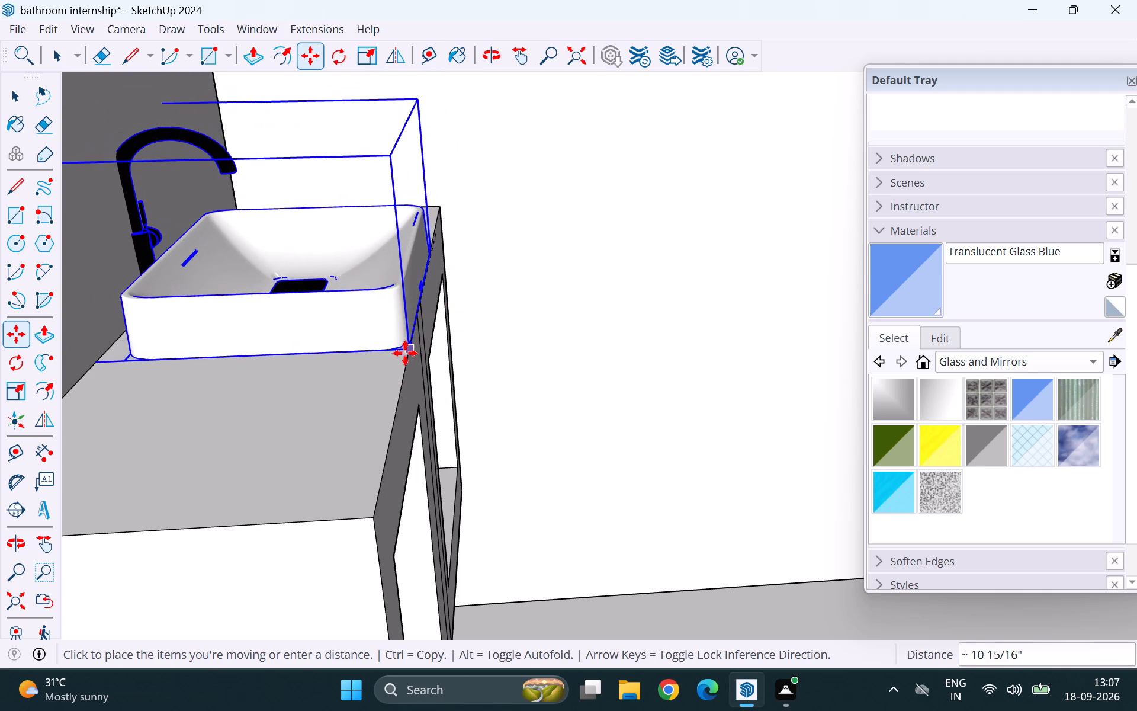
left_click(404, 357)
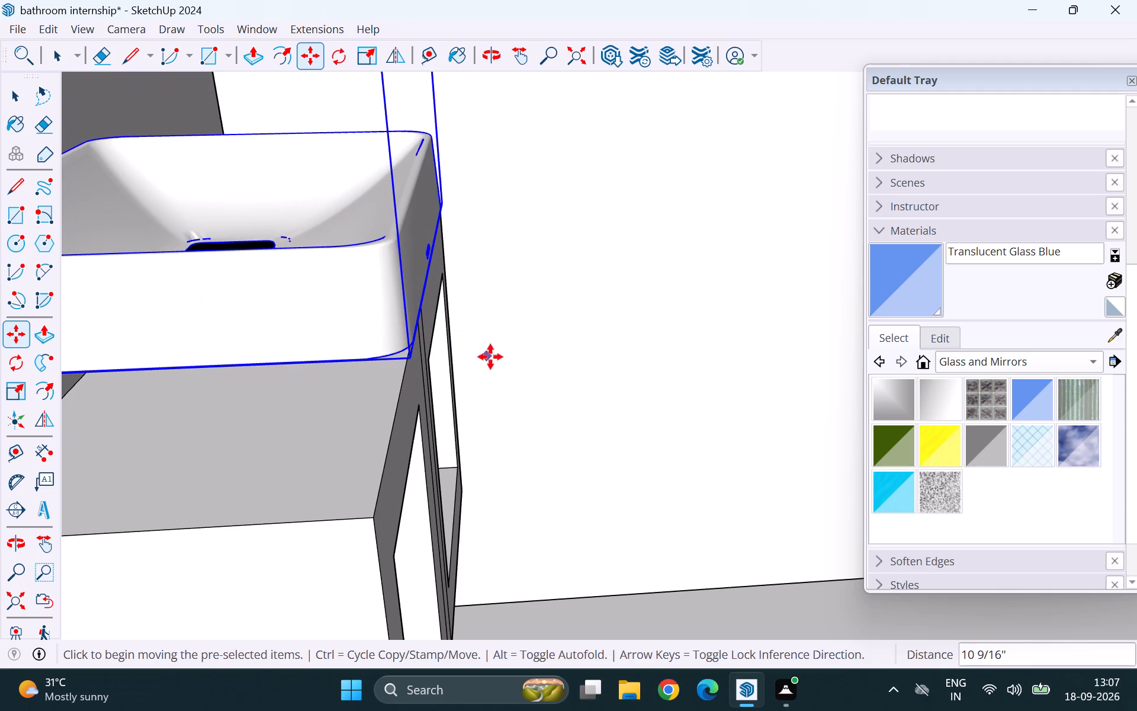
Move the sink about 1' 5 7/8" so its lower front edge's midpoint meets the central divider's endpoint on the cabinet's front top edge.
middle_click_drag(490, 357, 231, 354)
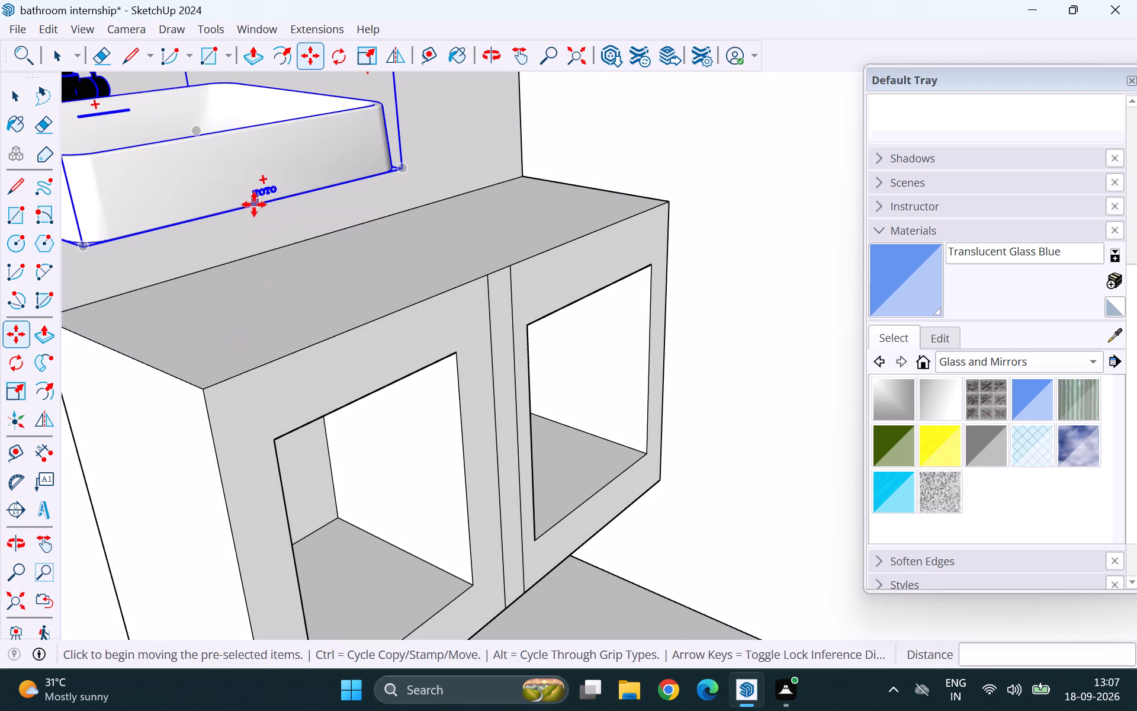
left_click(251, 209)
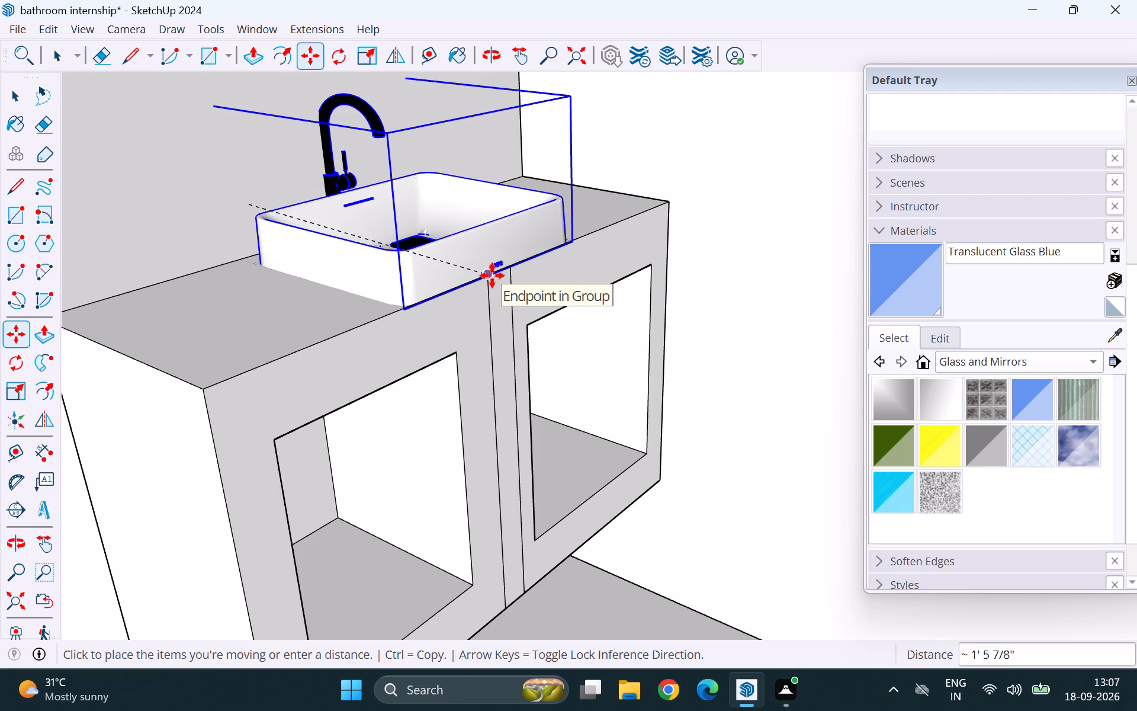
left_click(492, 276)
Raise the sink 1/8" along the blue axis above the cabinet top.
key("Up")
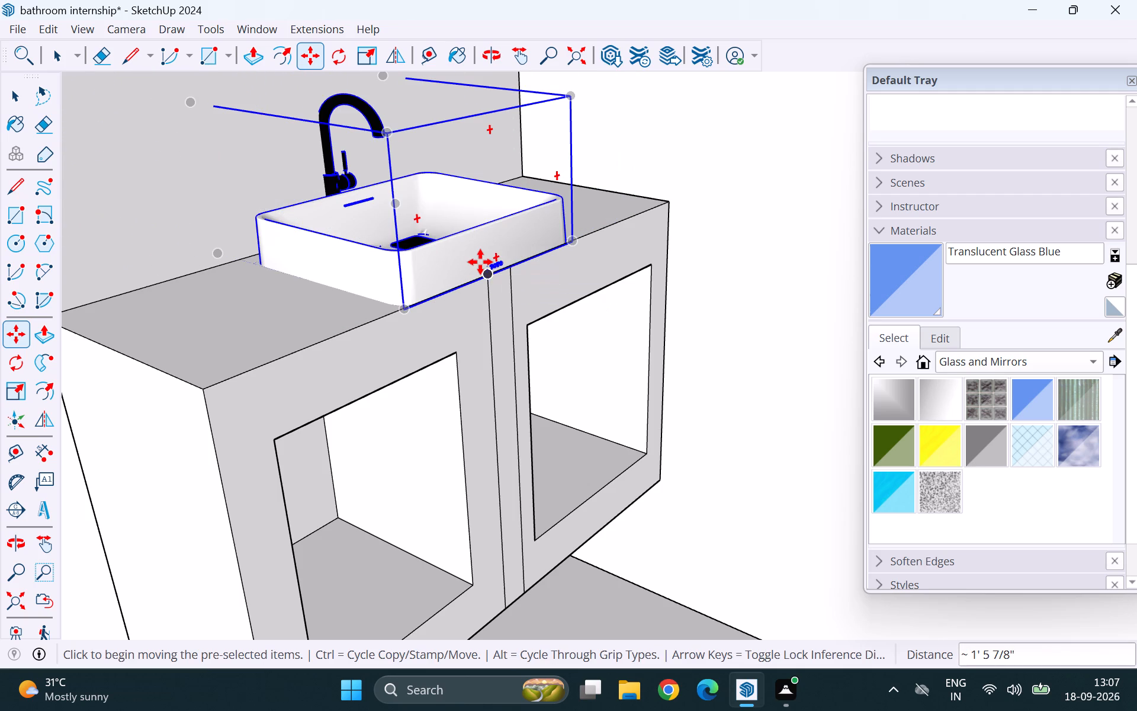
left_click(488, 276)
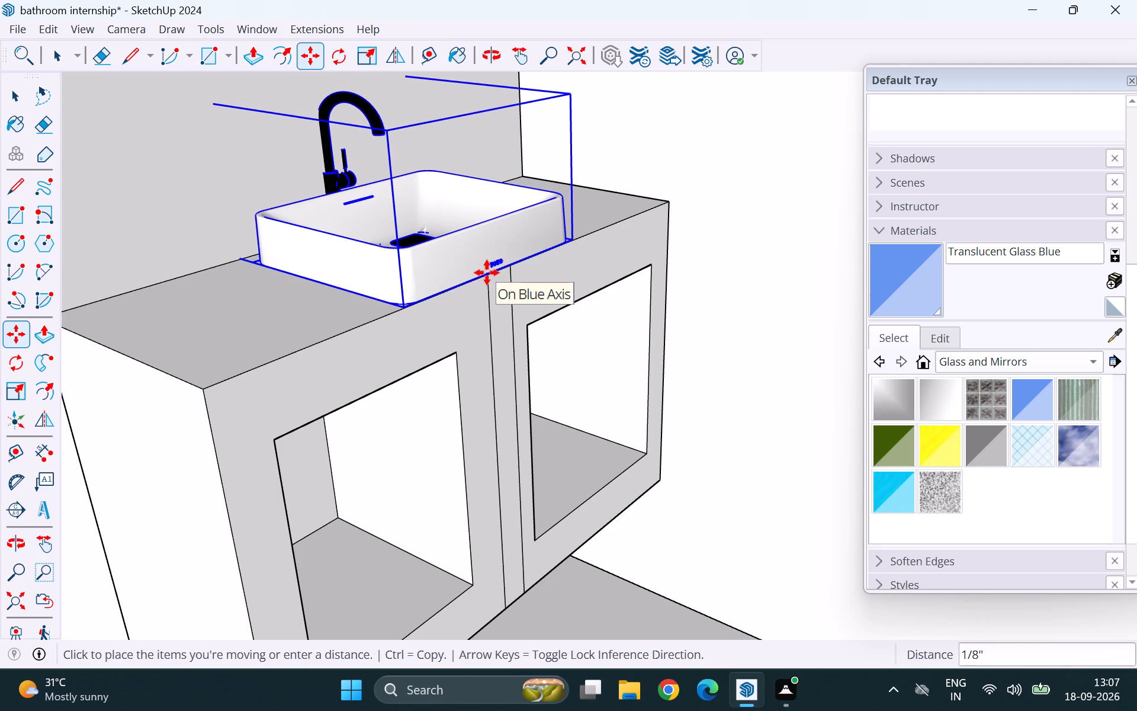
left_click(487, 273)
key("space")
scroll(446, 313, "down", 4)
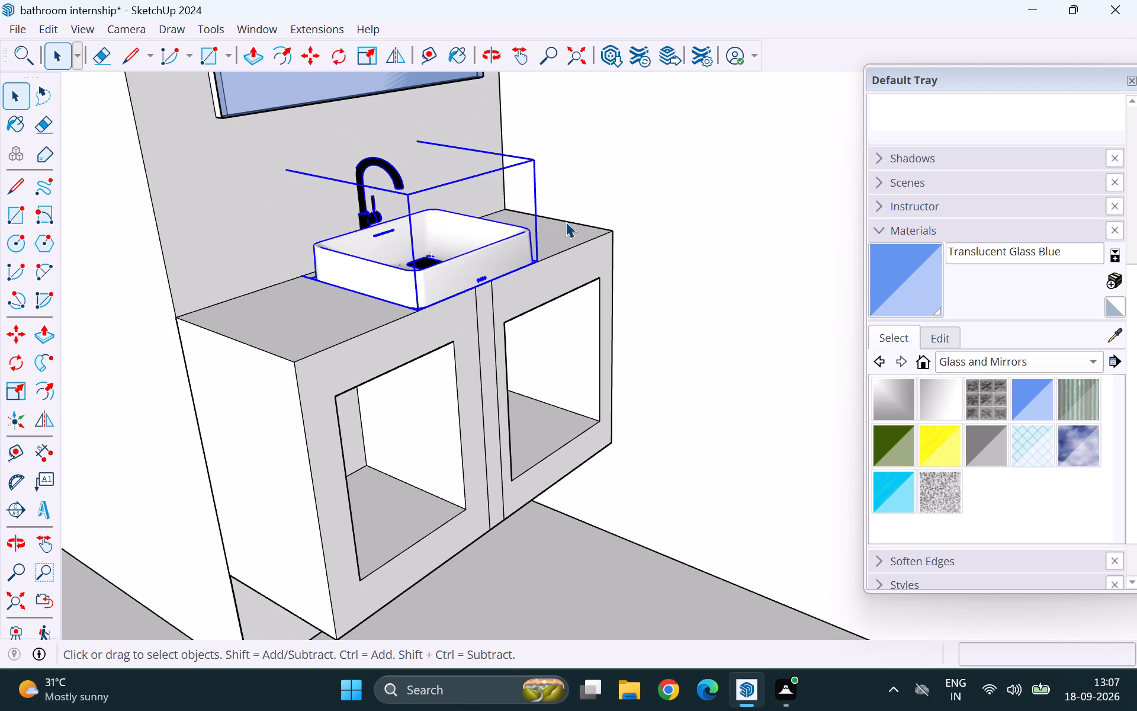
Examine the sink's placement on the cabinet and beneath the mirror from several angles, within the whole bathroom and close up.
left_click(563, 224)
scroll(457, 287, "down", 19)
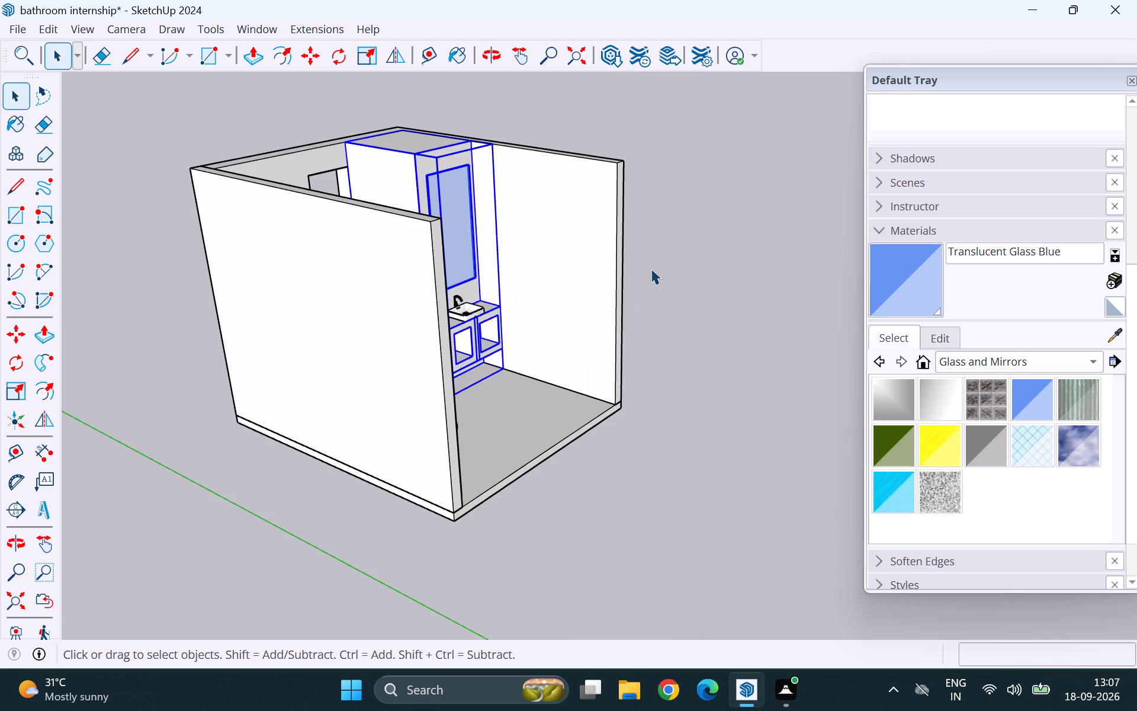
left_click(651, 268)
middle_click_drag(504, 292, 279, 301)
scroll(279, 301, "up", 1)
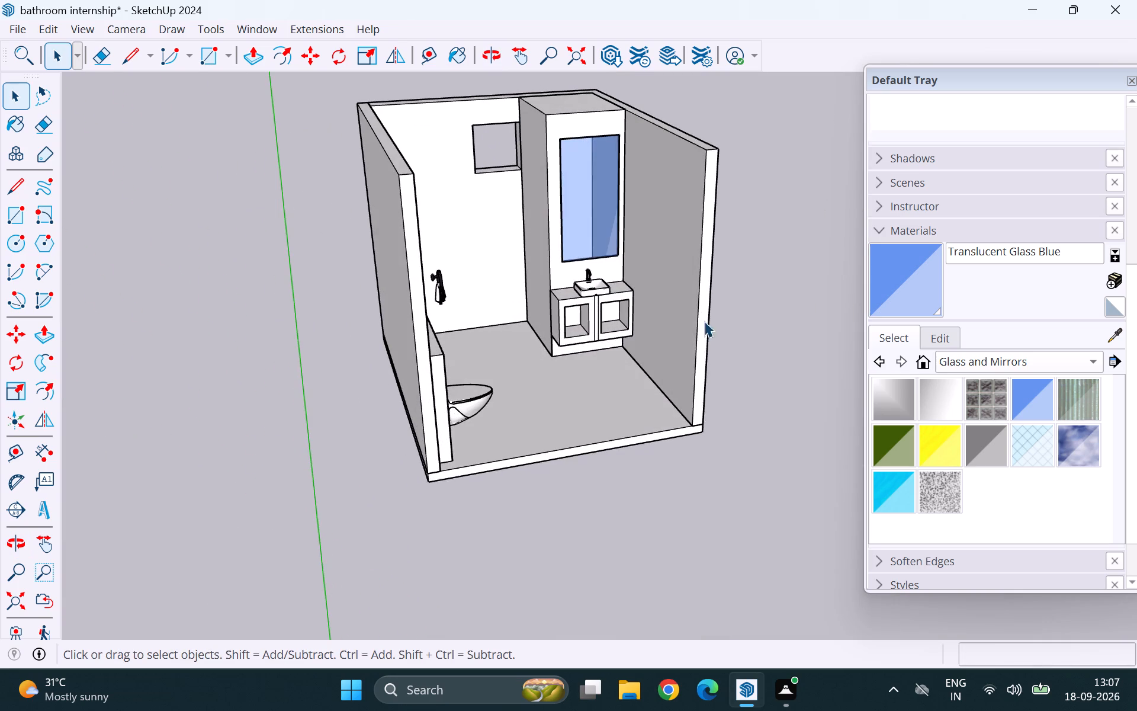
scroll(656, 300, "up", 1)
scroll(201, 270, "down", 8)
scroll(417, 293, "up", 6)
scroll(371, 261, "up", 3)
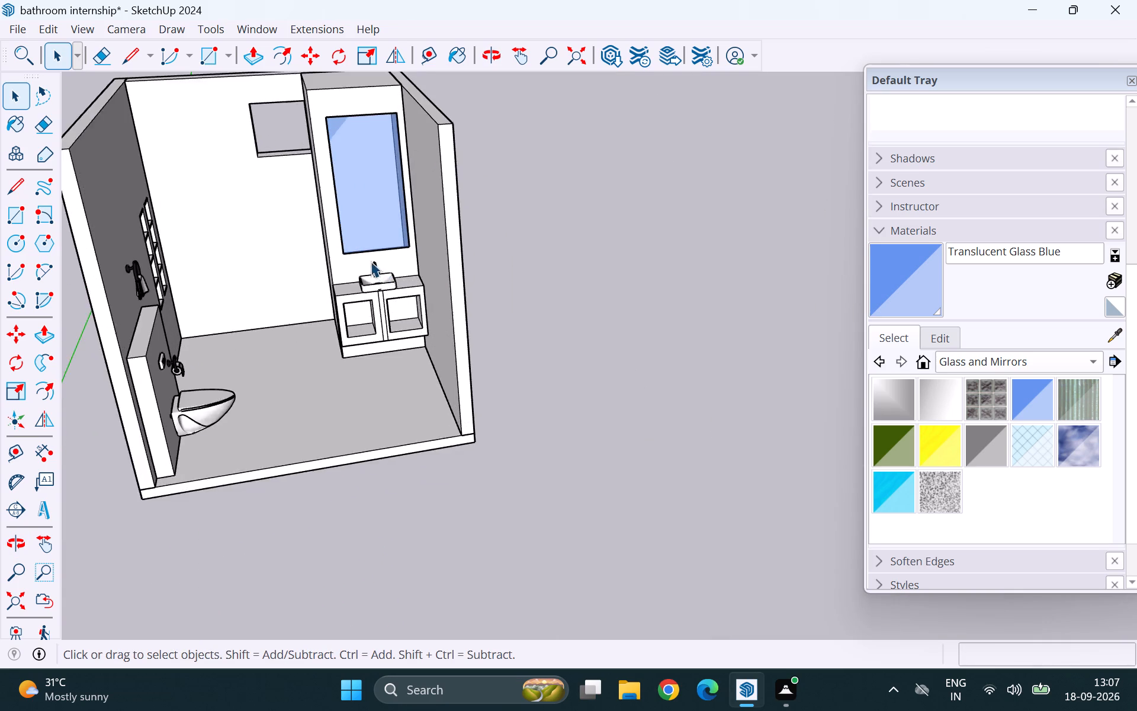
scroll(371, 261, "up", 2)
scroll(434, 309, "up", 4)
middle_click_drag(350, 315, 333, 390)
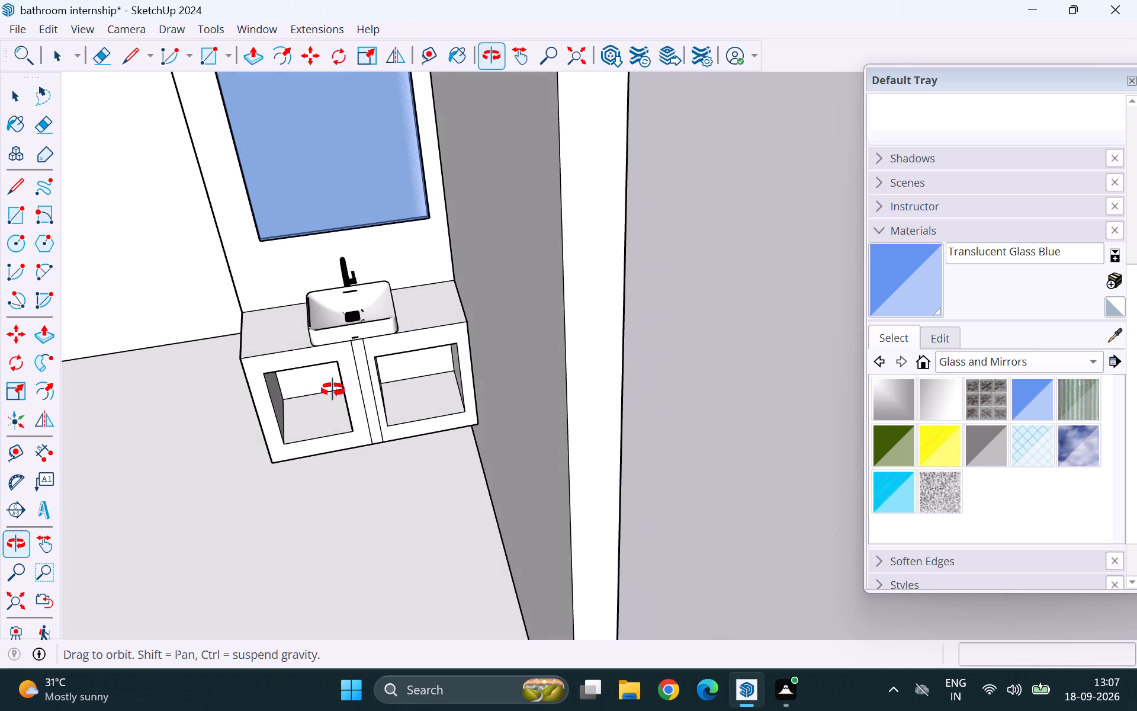
middle_click_drag(333, 390, 467, 341)
middle_click_drag(503, 327, 541, 315)
middle_click_drag(607, 300, 650, 291)
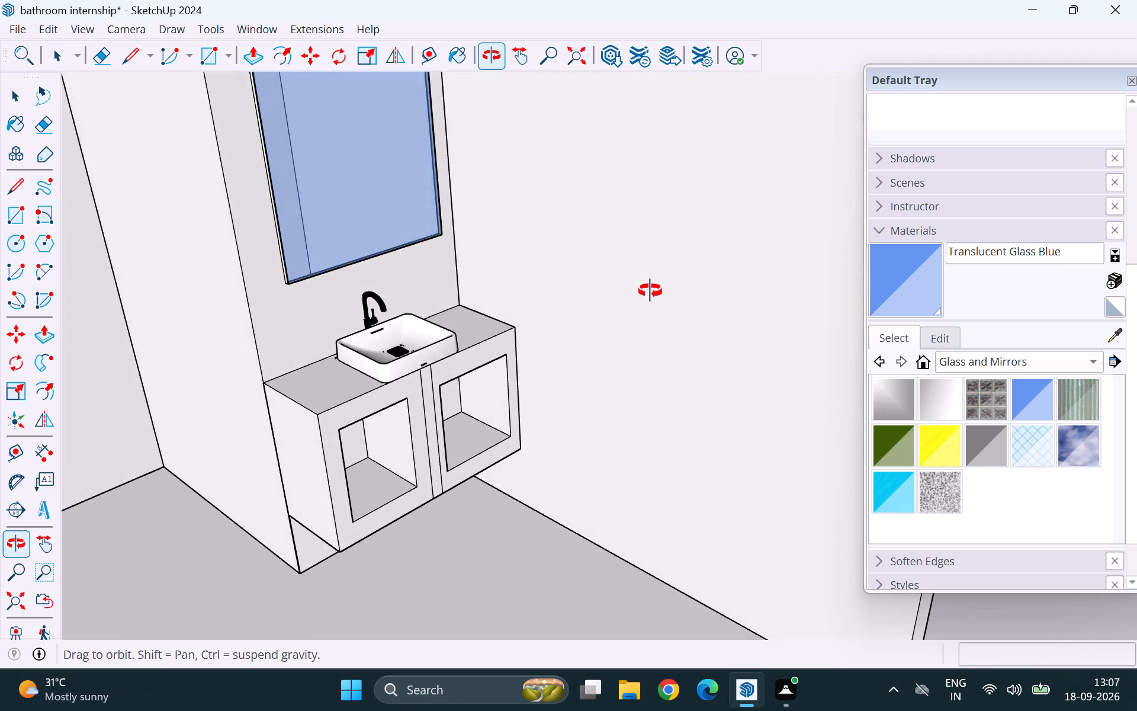
middle_click_drag(650, 291, 389, 271)
middle_click(429, 253)
middle_click_drag(430, 252, 453, 326)
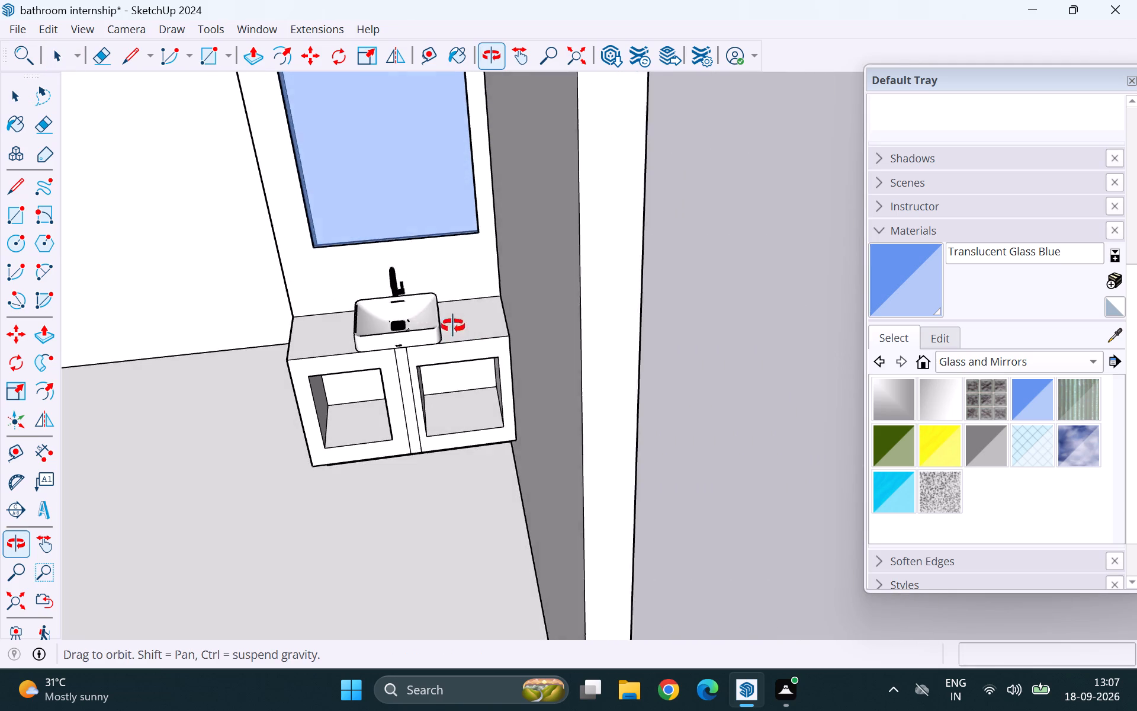
middle_click_drag(453, 326, 452, 326)
scroll(404, 289, "up", 12)
scroll(320, 340, "down", 4)
middle_click_drag(219, 373, 342, 360)
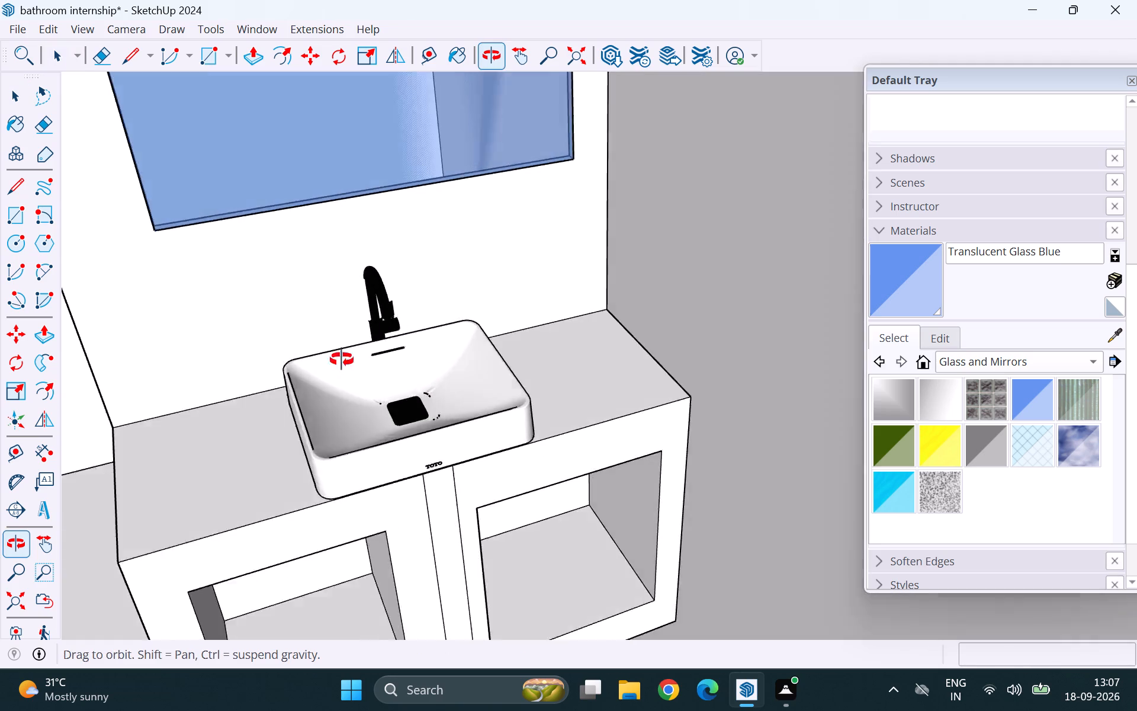
middle_click_drag(342, 360, 455, 359)
middle_click(499, 357)
scroll(473, 417, "down", 3)
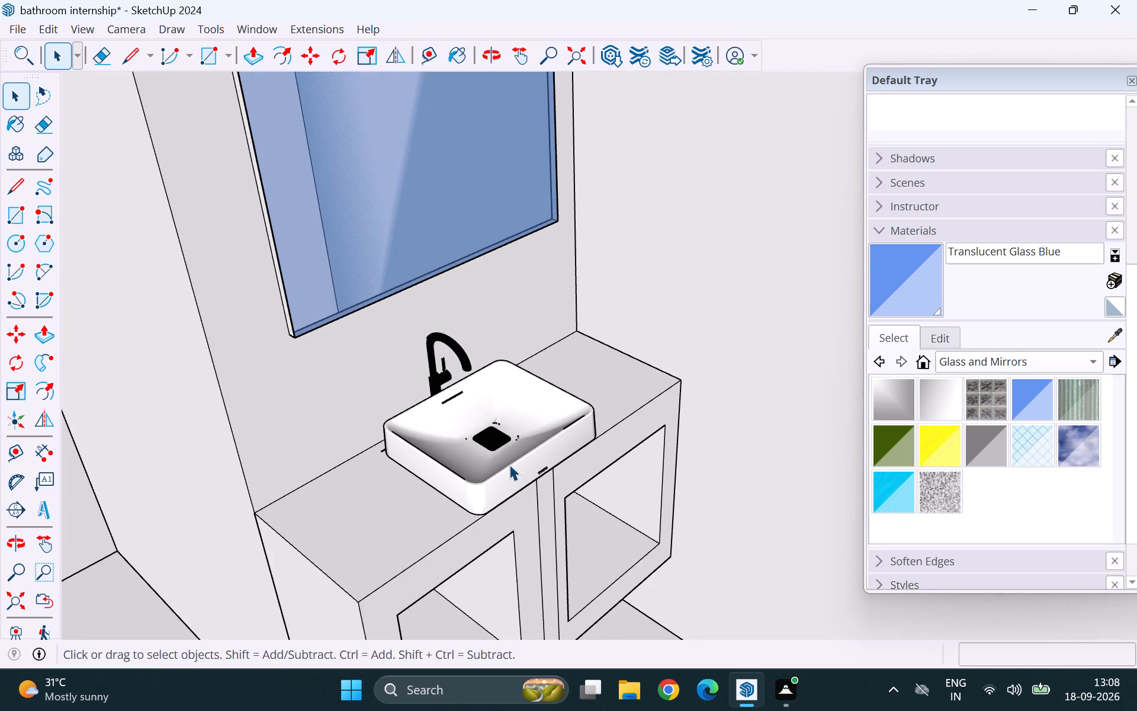
scroll(509, 465, "up", 9)
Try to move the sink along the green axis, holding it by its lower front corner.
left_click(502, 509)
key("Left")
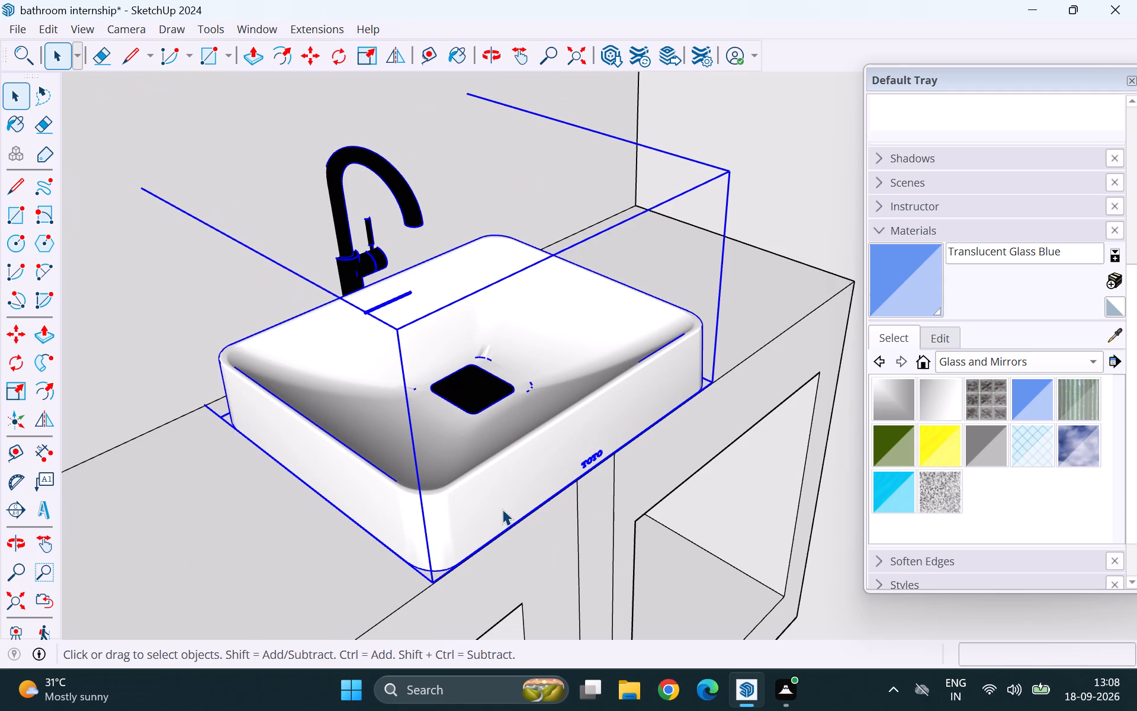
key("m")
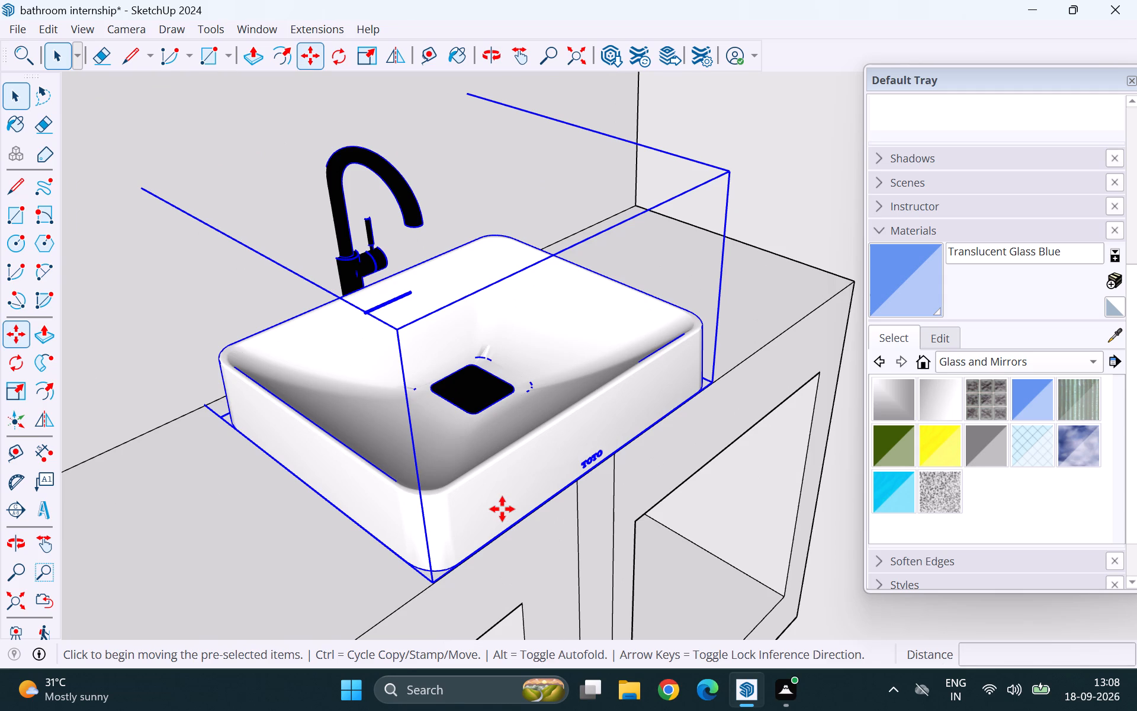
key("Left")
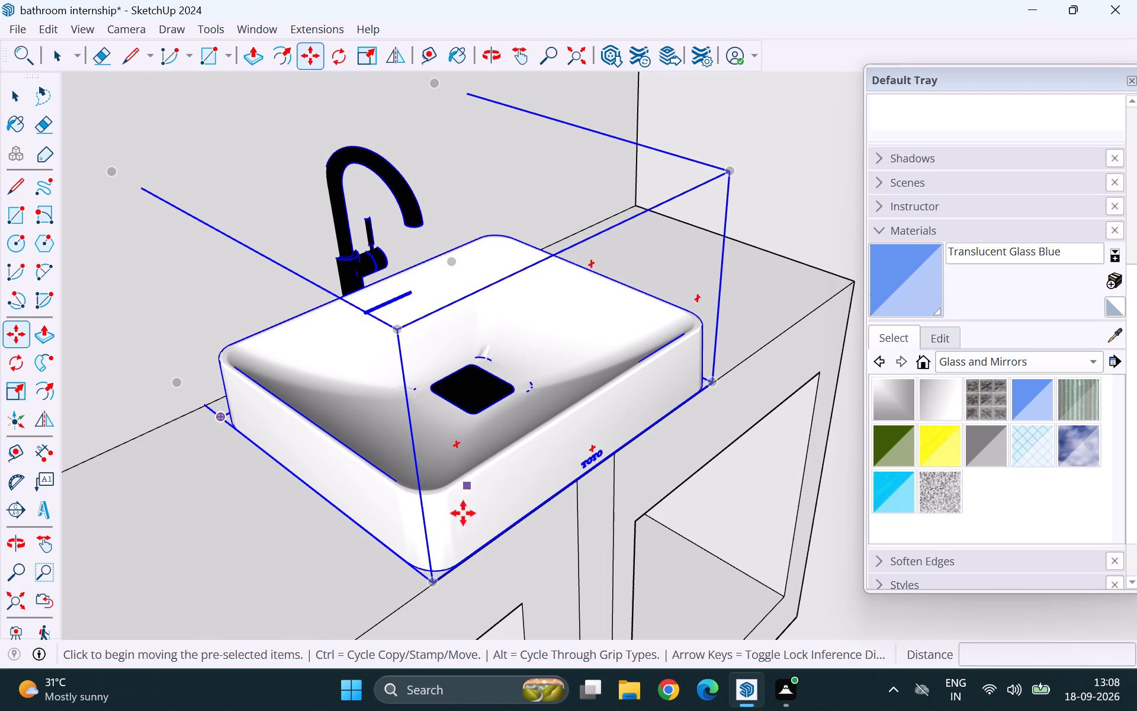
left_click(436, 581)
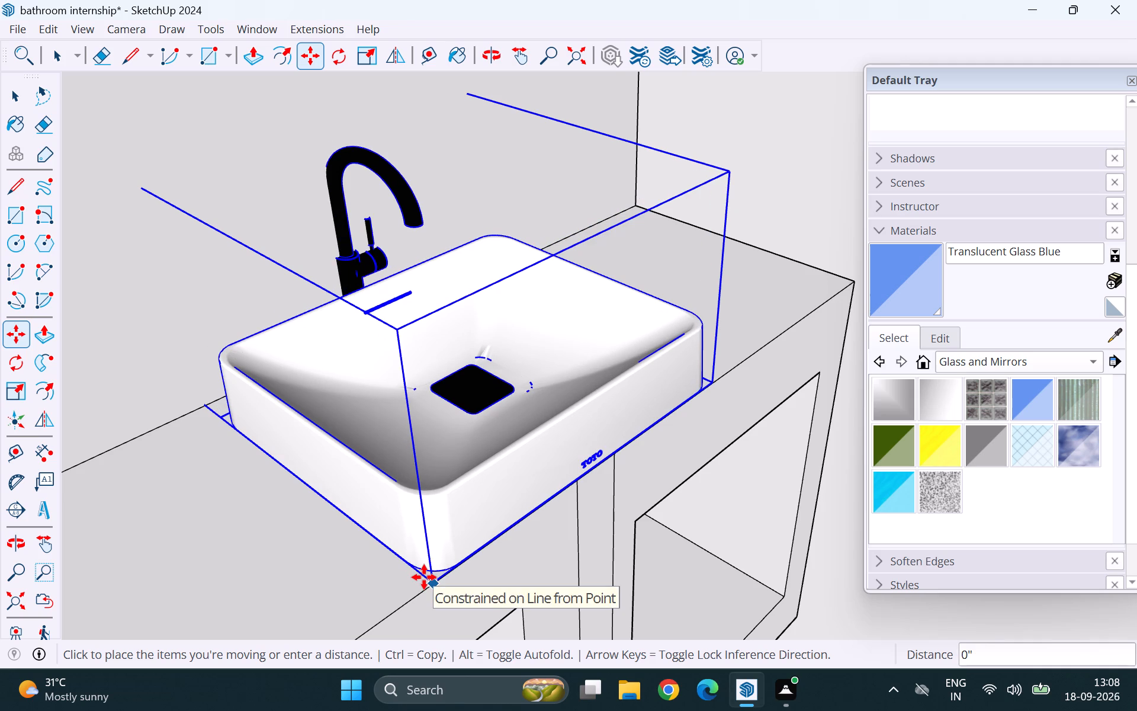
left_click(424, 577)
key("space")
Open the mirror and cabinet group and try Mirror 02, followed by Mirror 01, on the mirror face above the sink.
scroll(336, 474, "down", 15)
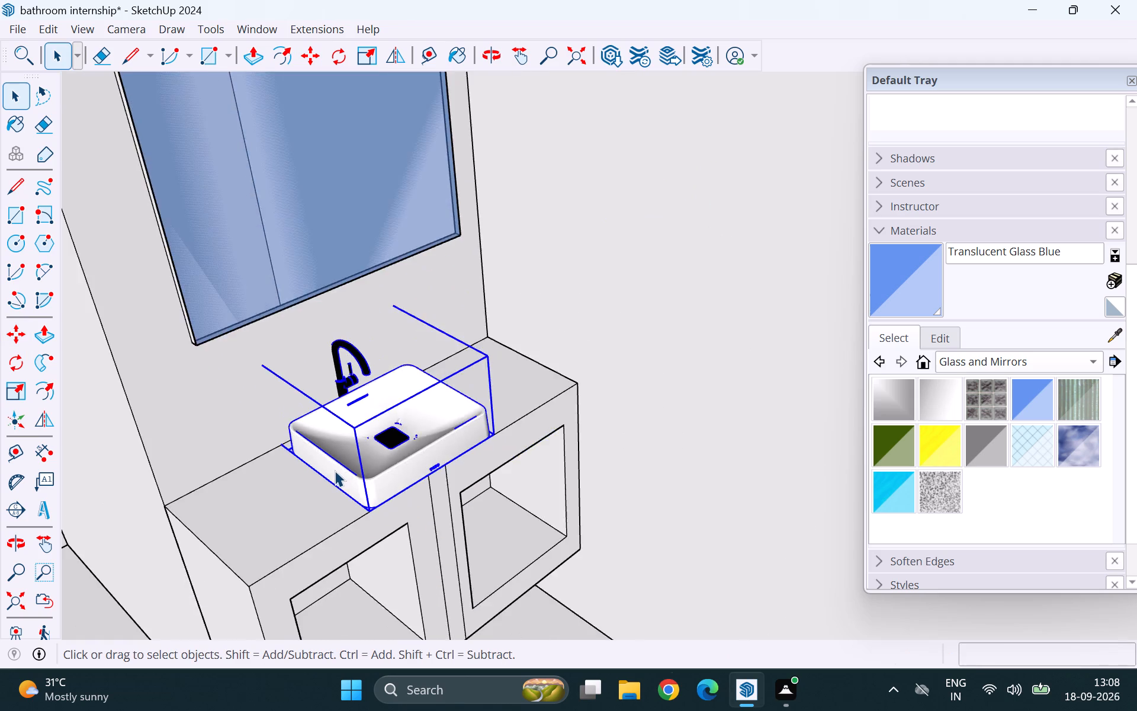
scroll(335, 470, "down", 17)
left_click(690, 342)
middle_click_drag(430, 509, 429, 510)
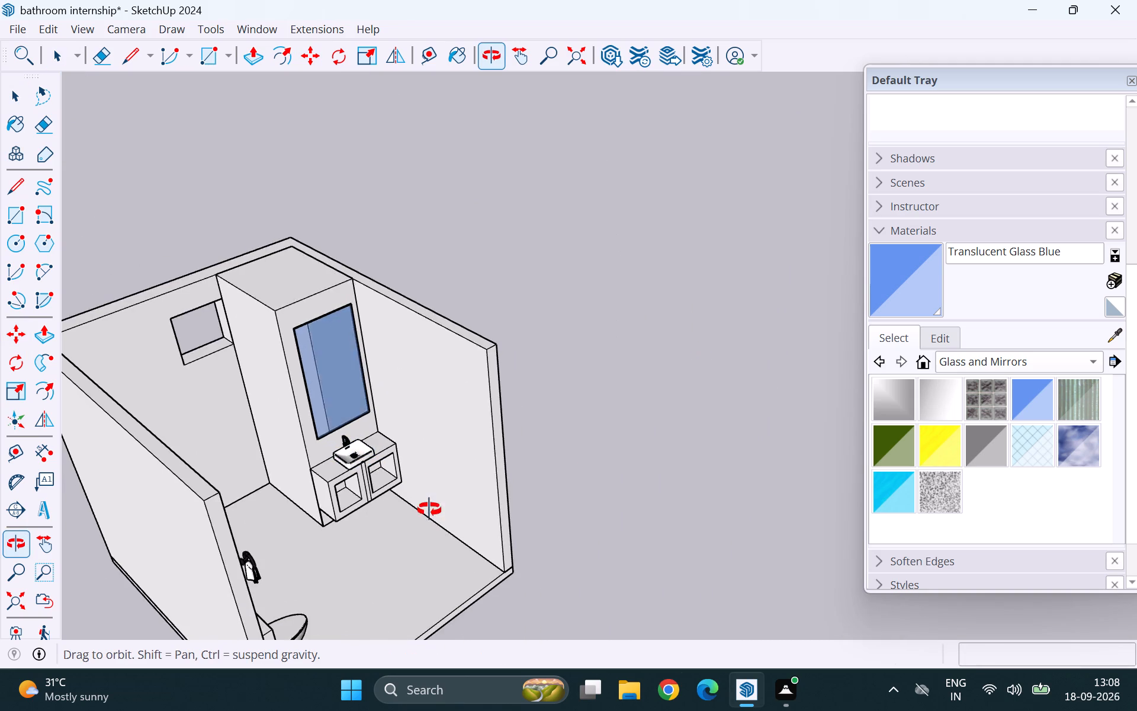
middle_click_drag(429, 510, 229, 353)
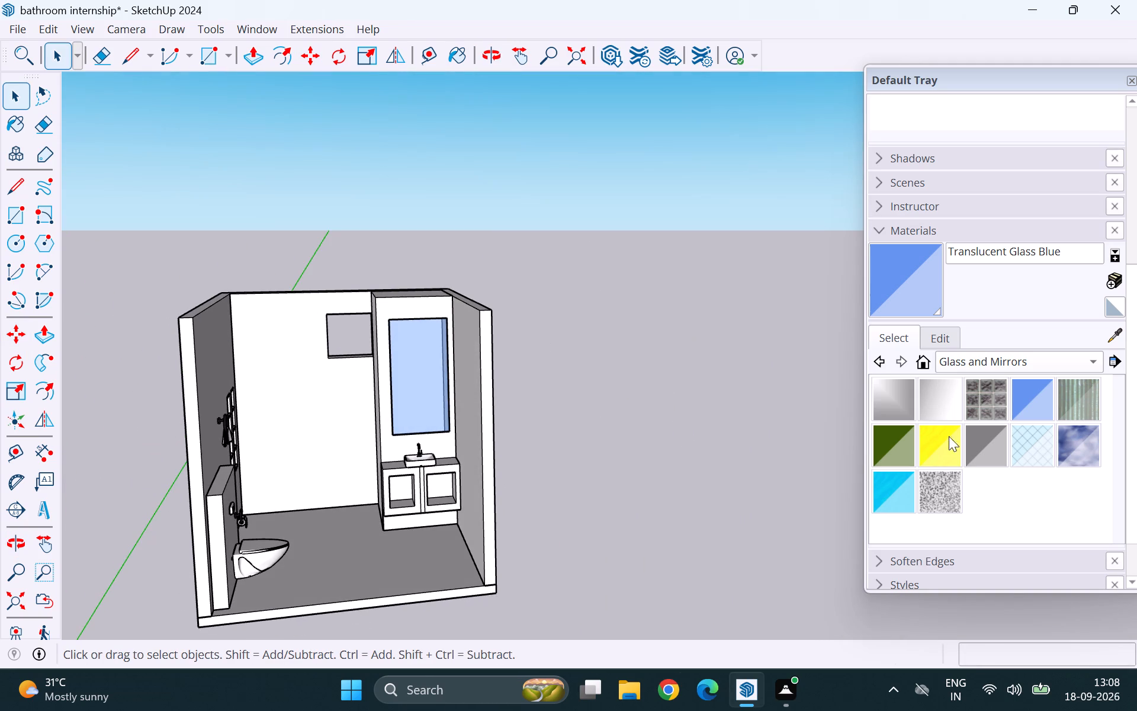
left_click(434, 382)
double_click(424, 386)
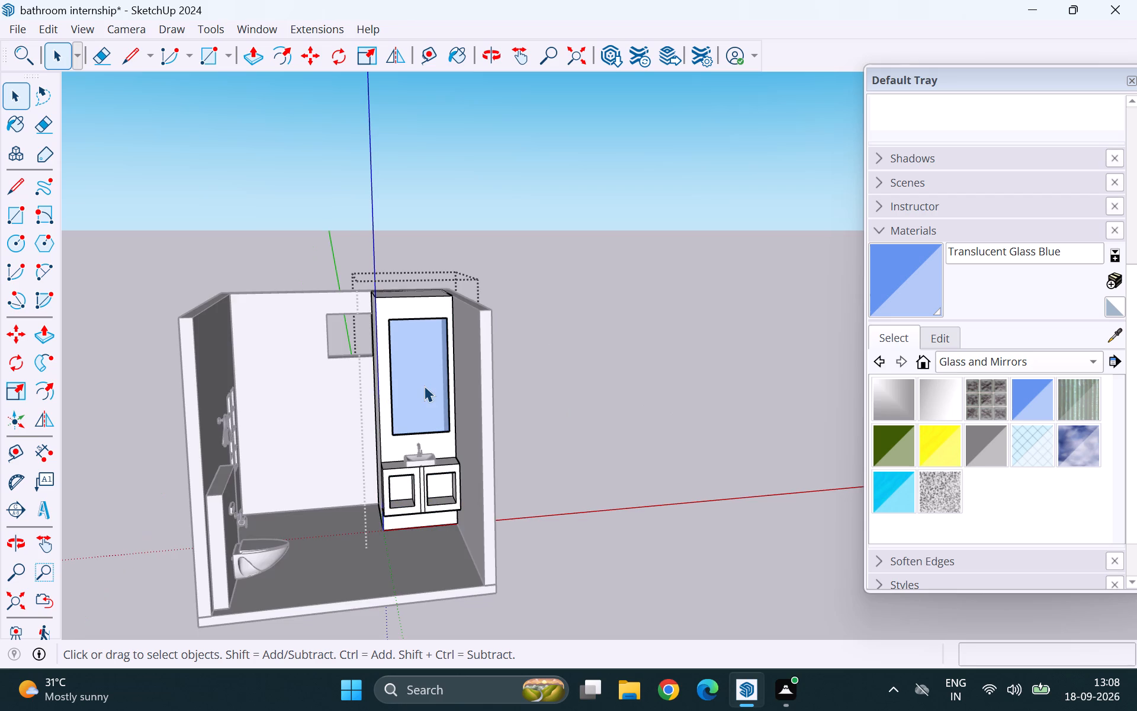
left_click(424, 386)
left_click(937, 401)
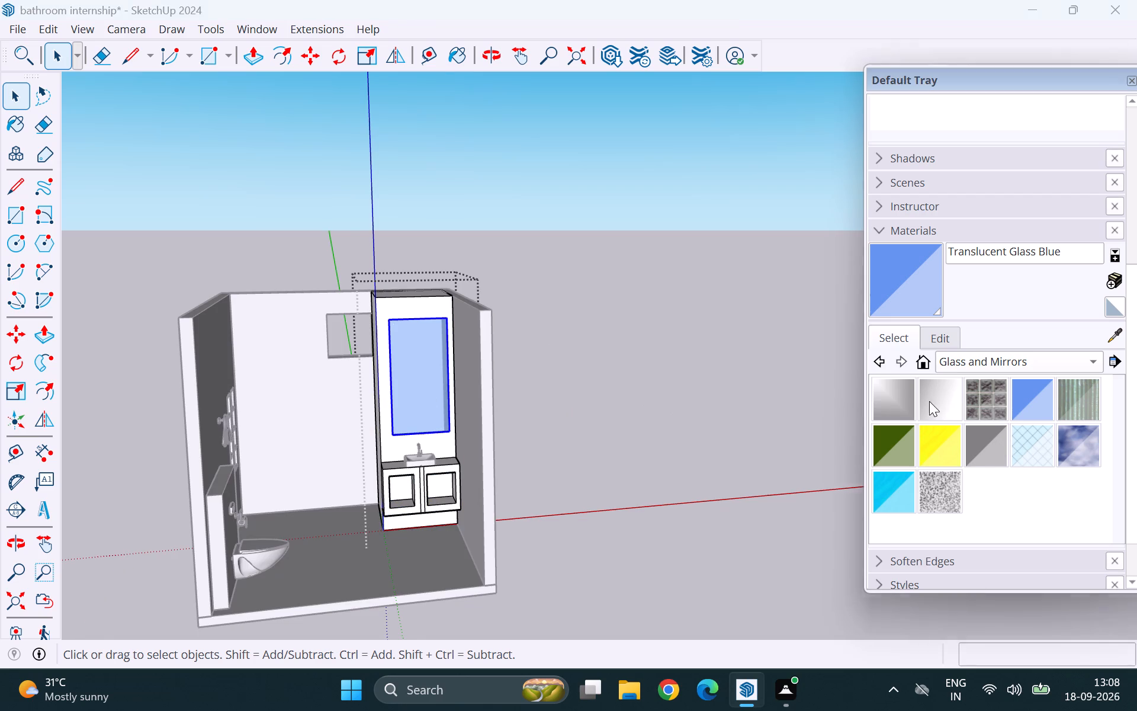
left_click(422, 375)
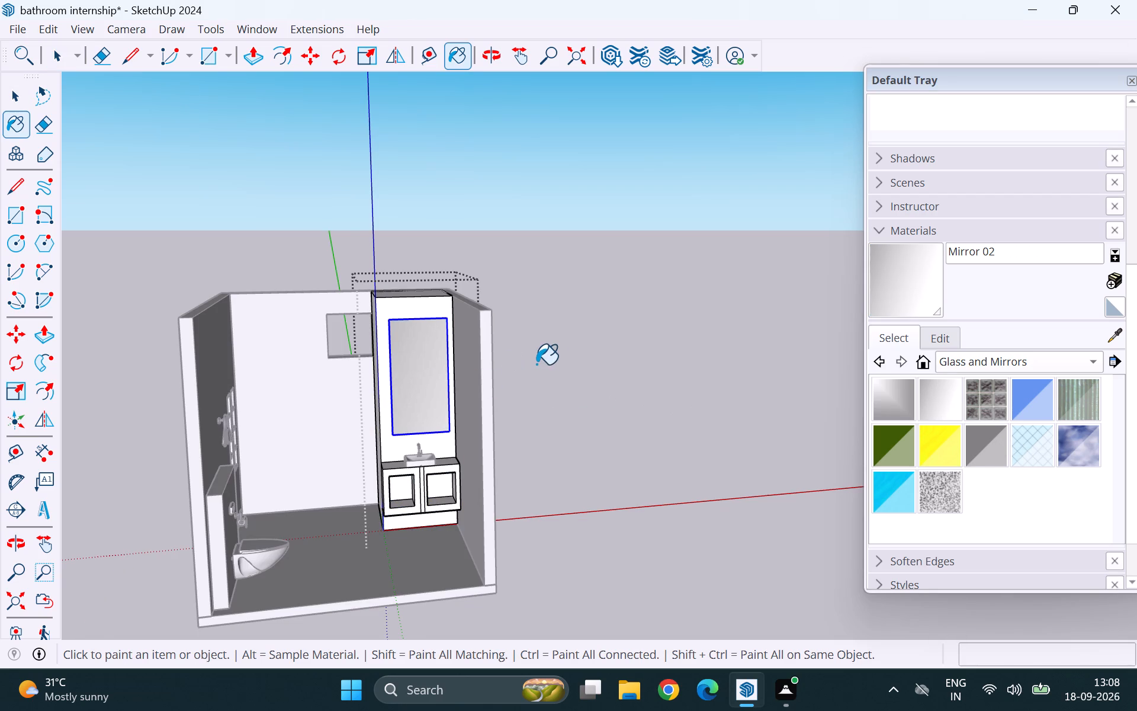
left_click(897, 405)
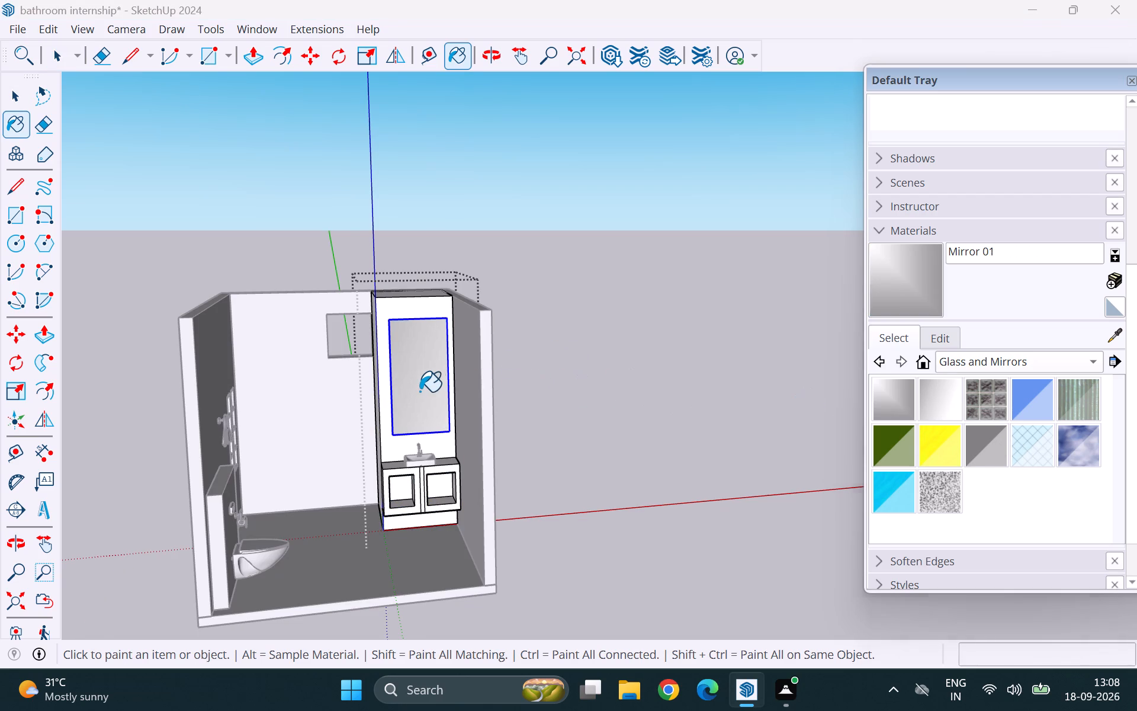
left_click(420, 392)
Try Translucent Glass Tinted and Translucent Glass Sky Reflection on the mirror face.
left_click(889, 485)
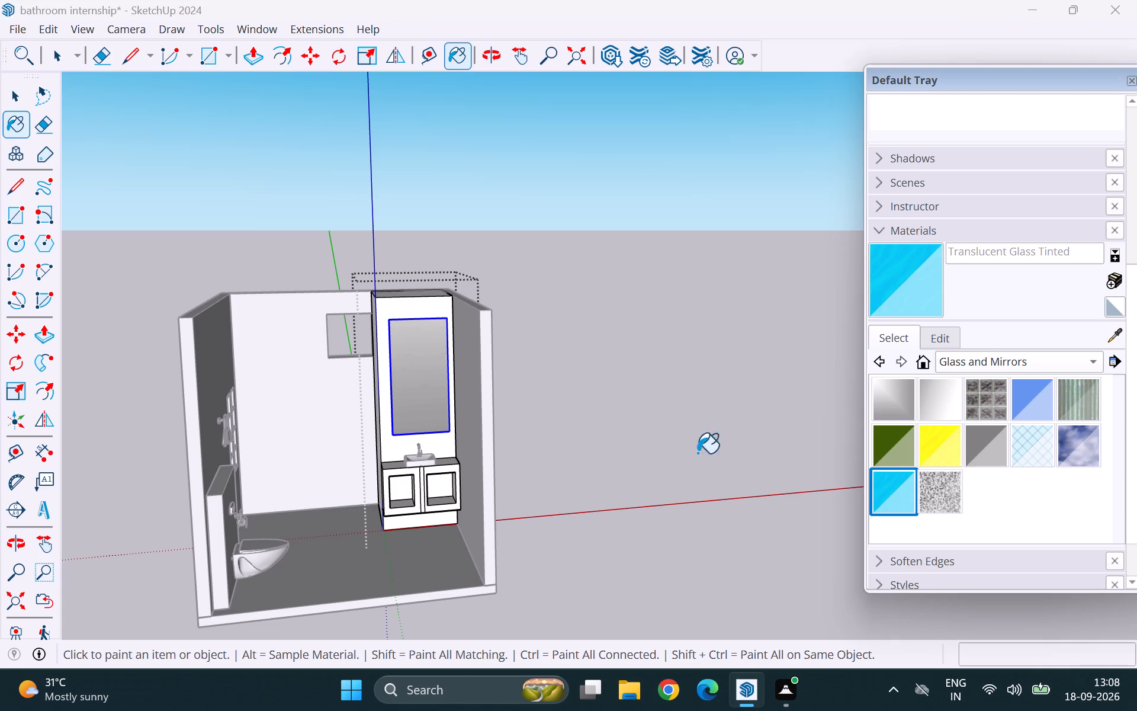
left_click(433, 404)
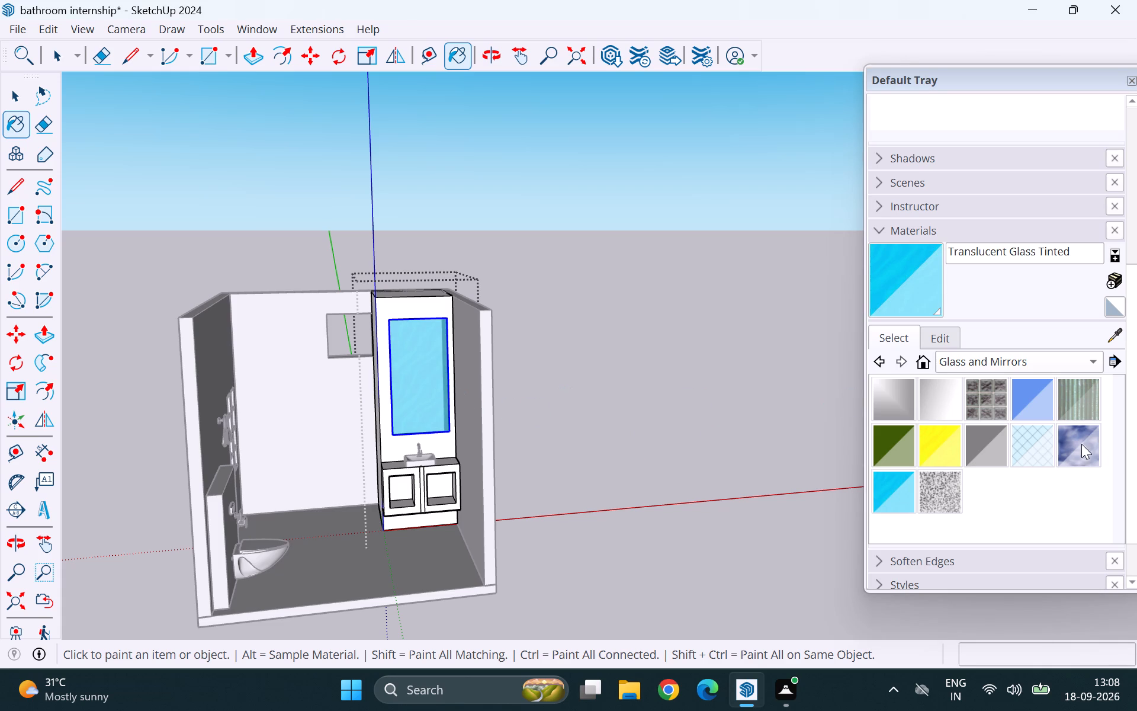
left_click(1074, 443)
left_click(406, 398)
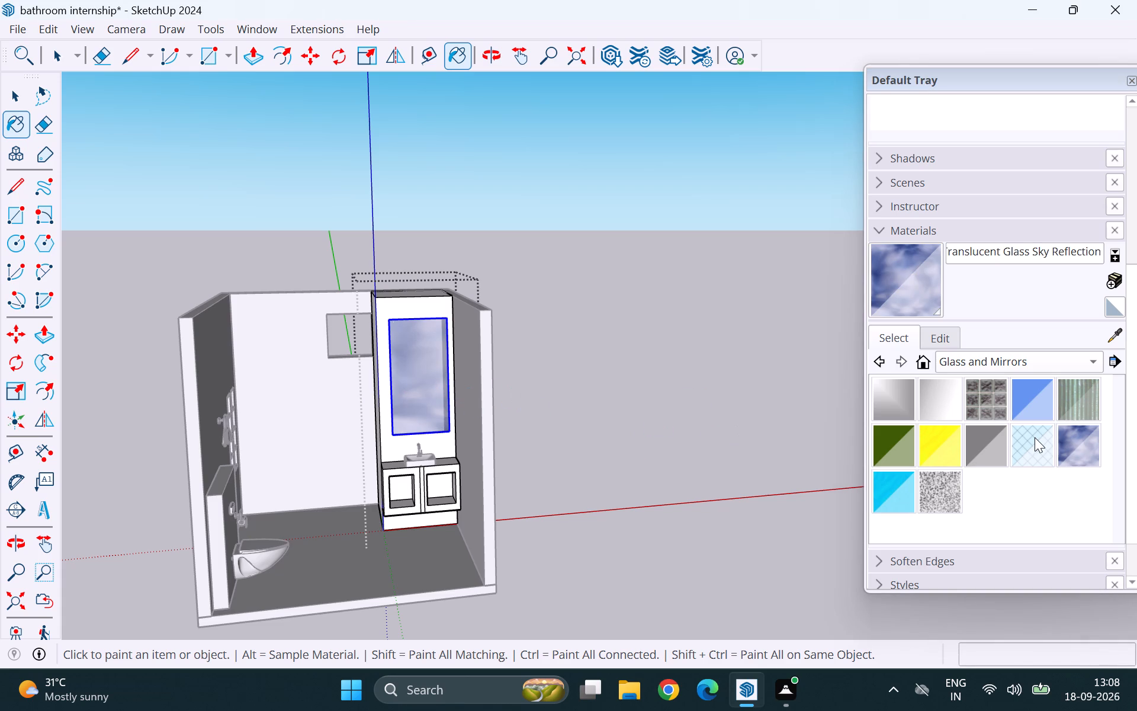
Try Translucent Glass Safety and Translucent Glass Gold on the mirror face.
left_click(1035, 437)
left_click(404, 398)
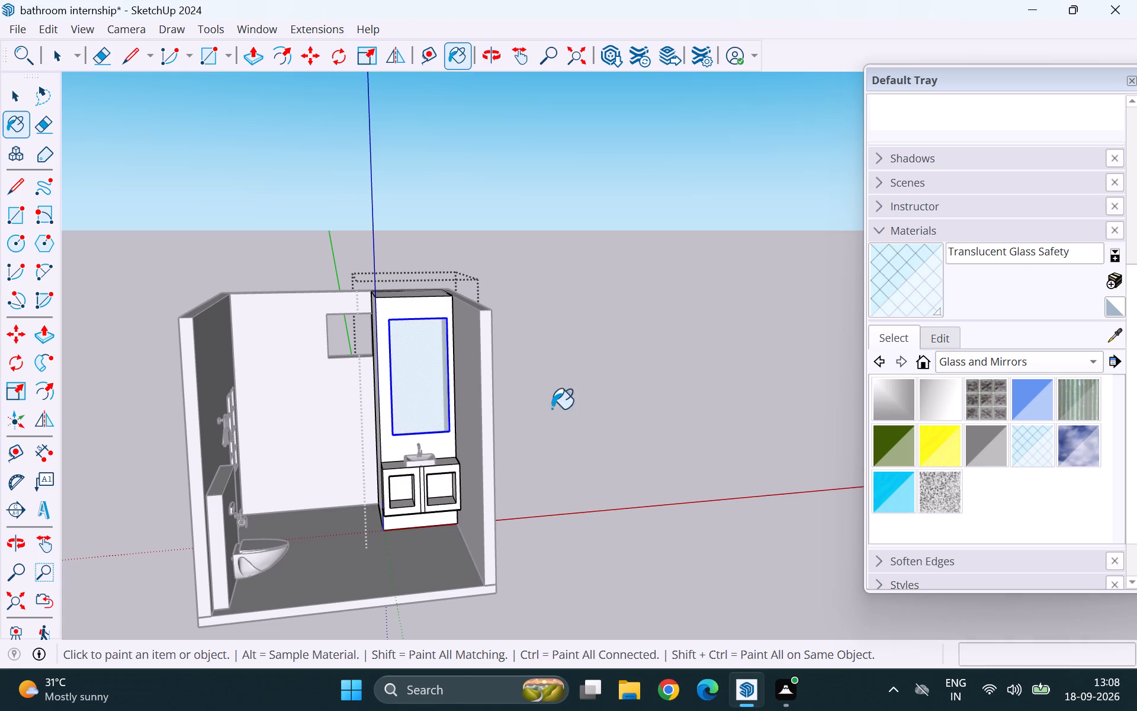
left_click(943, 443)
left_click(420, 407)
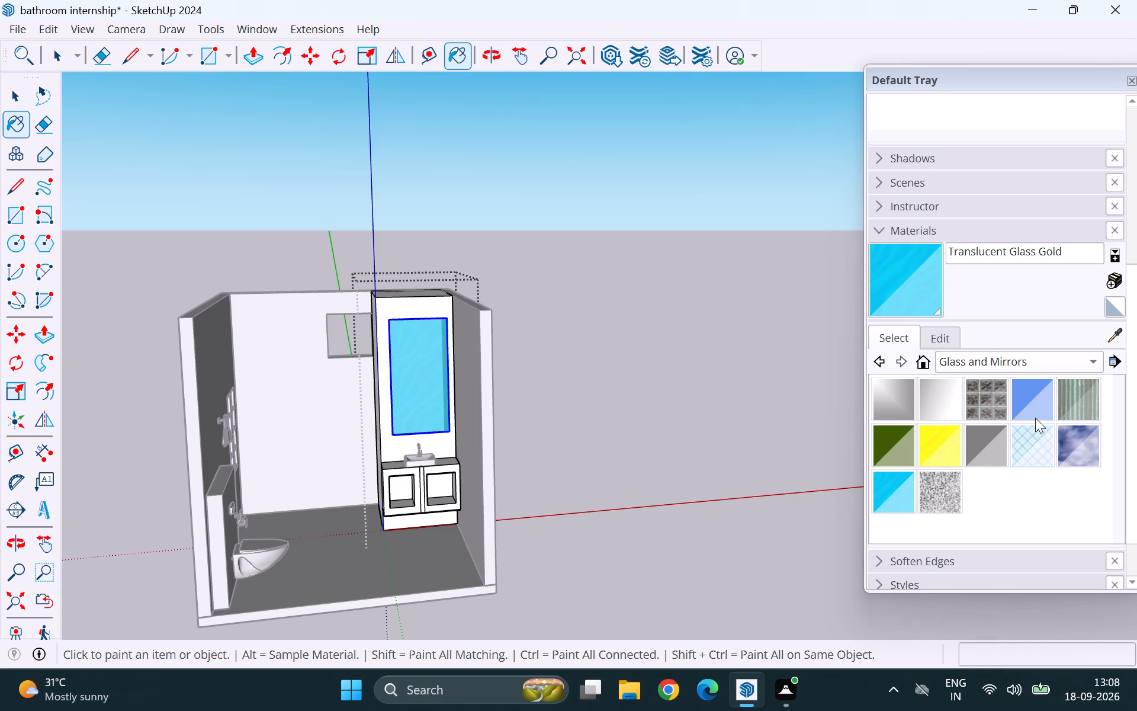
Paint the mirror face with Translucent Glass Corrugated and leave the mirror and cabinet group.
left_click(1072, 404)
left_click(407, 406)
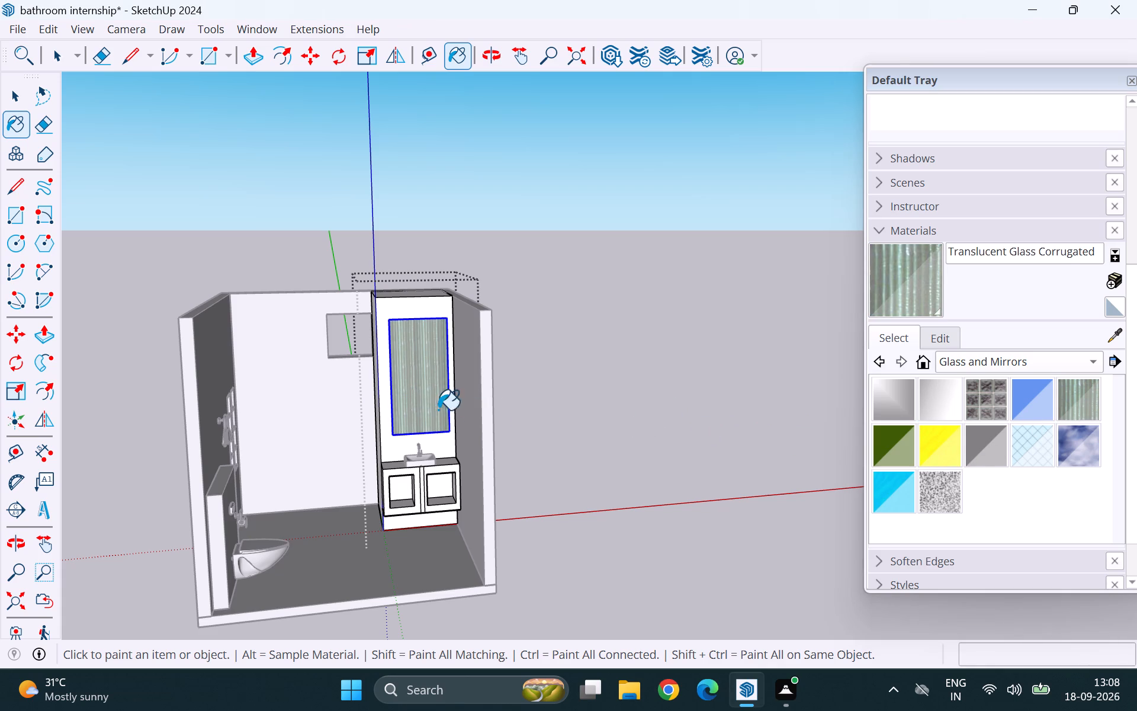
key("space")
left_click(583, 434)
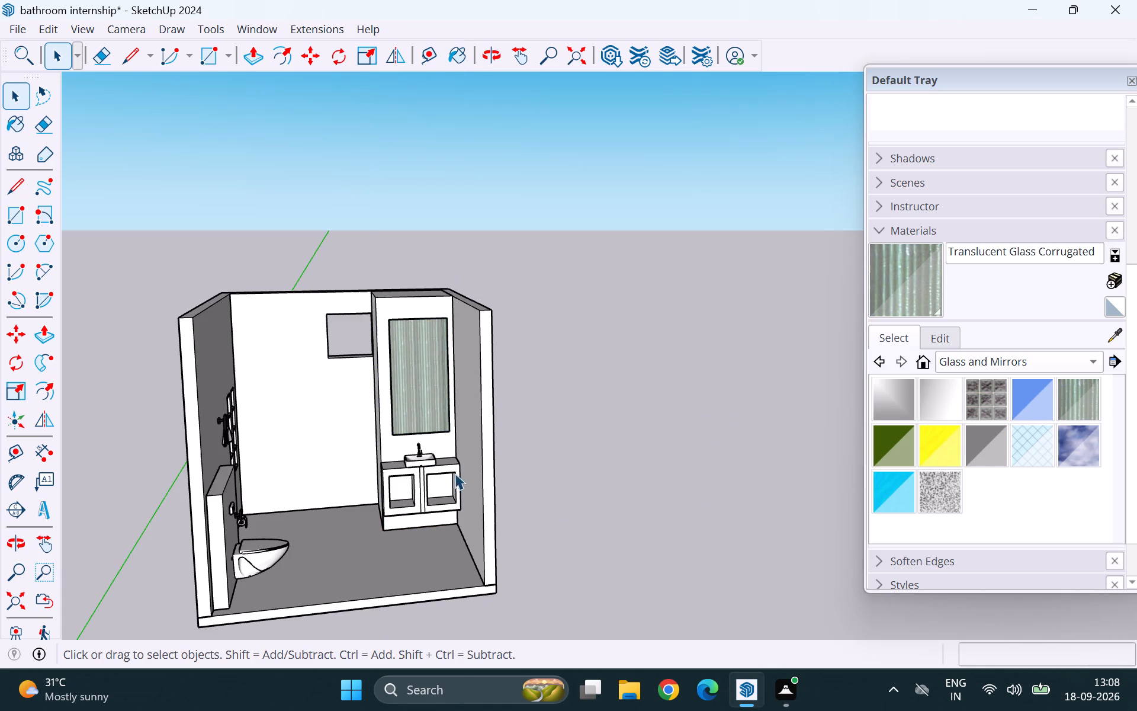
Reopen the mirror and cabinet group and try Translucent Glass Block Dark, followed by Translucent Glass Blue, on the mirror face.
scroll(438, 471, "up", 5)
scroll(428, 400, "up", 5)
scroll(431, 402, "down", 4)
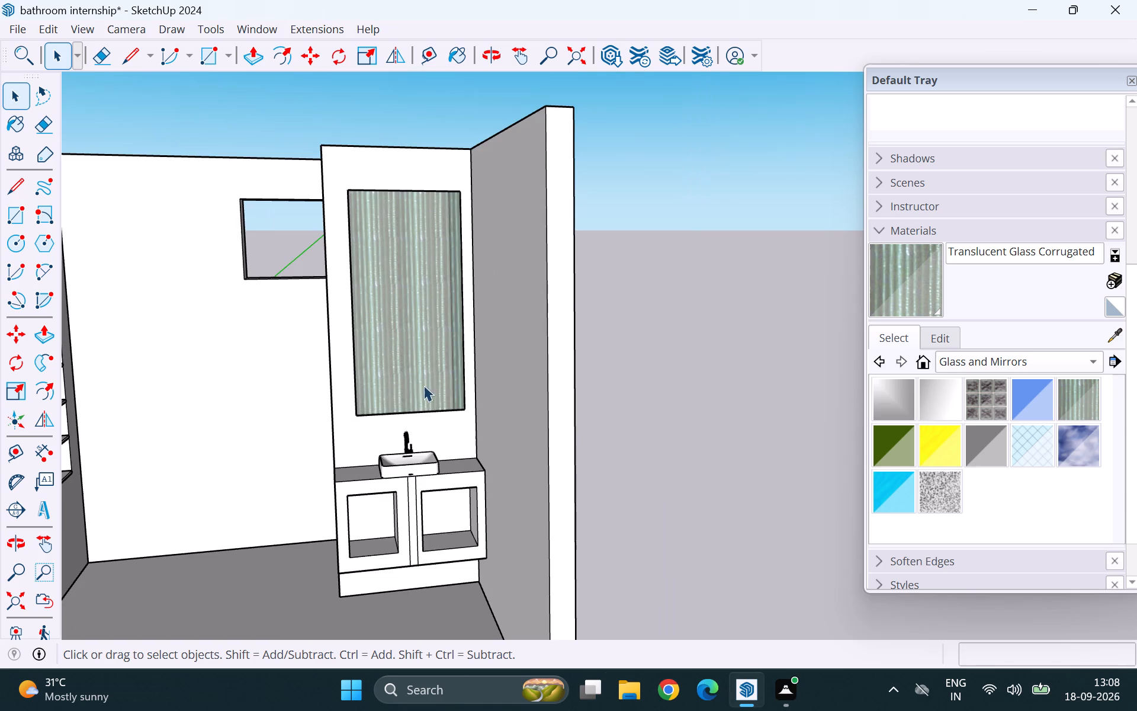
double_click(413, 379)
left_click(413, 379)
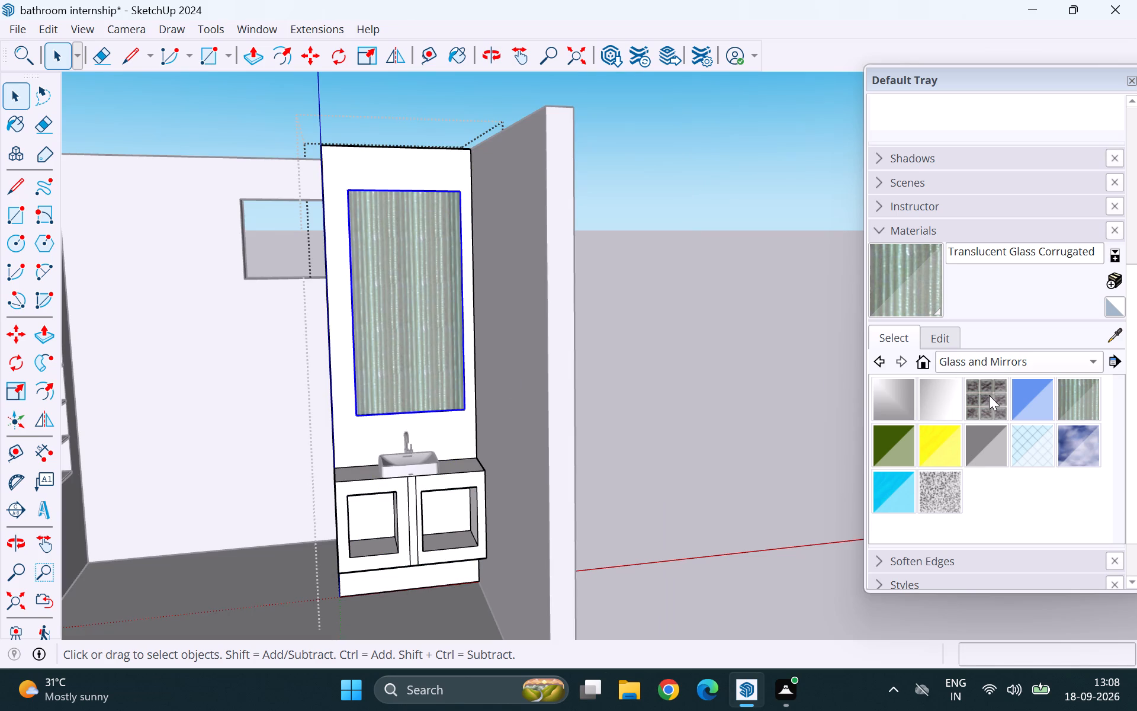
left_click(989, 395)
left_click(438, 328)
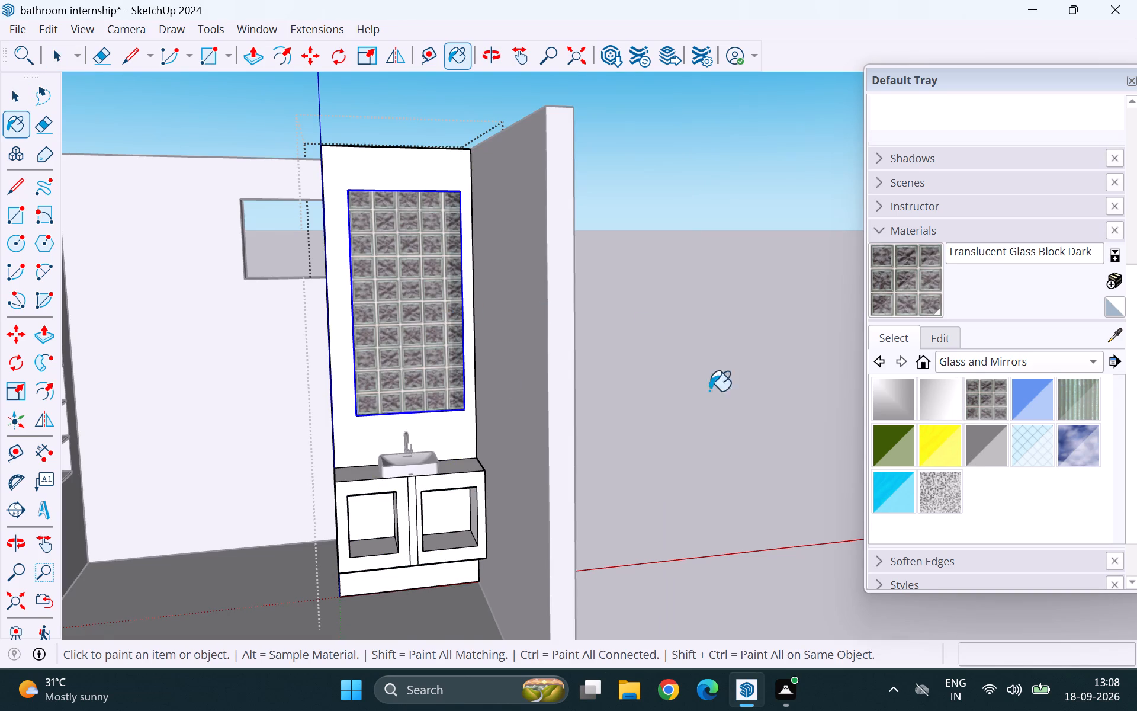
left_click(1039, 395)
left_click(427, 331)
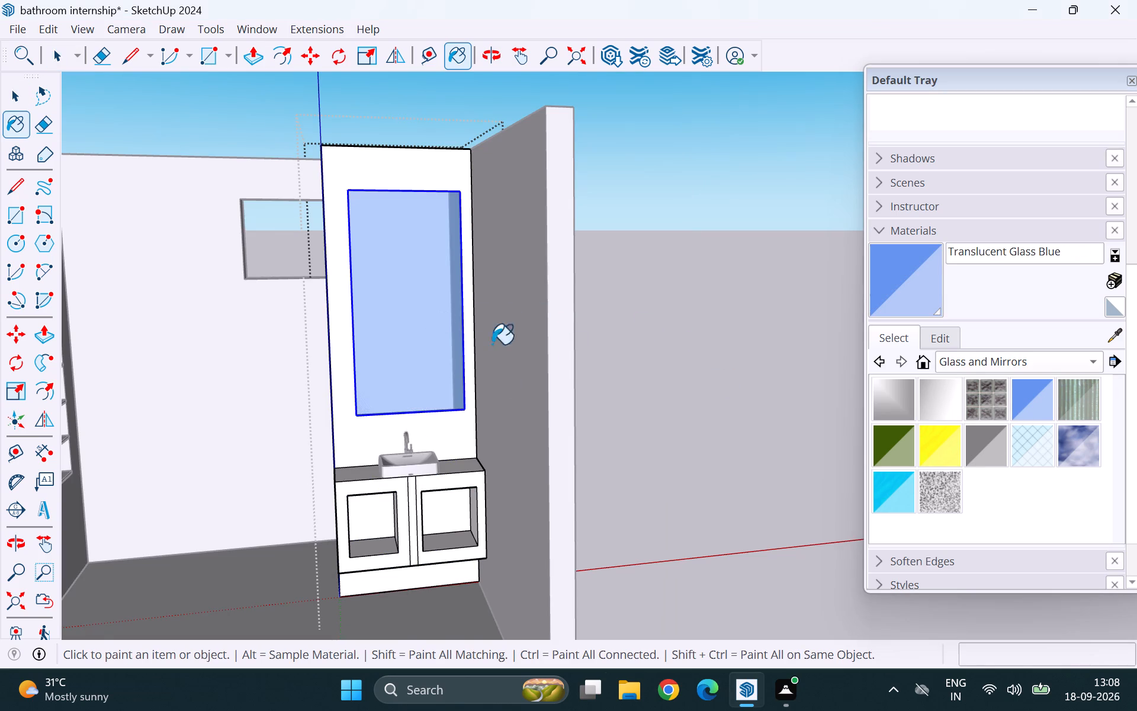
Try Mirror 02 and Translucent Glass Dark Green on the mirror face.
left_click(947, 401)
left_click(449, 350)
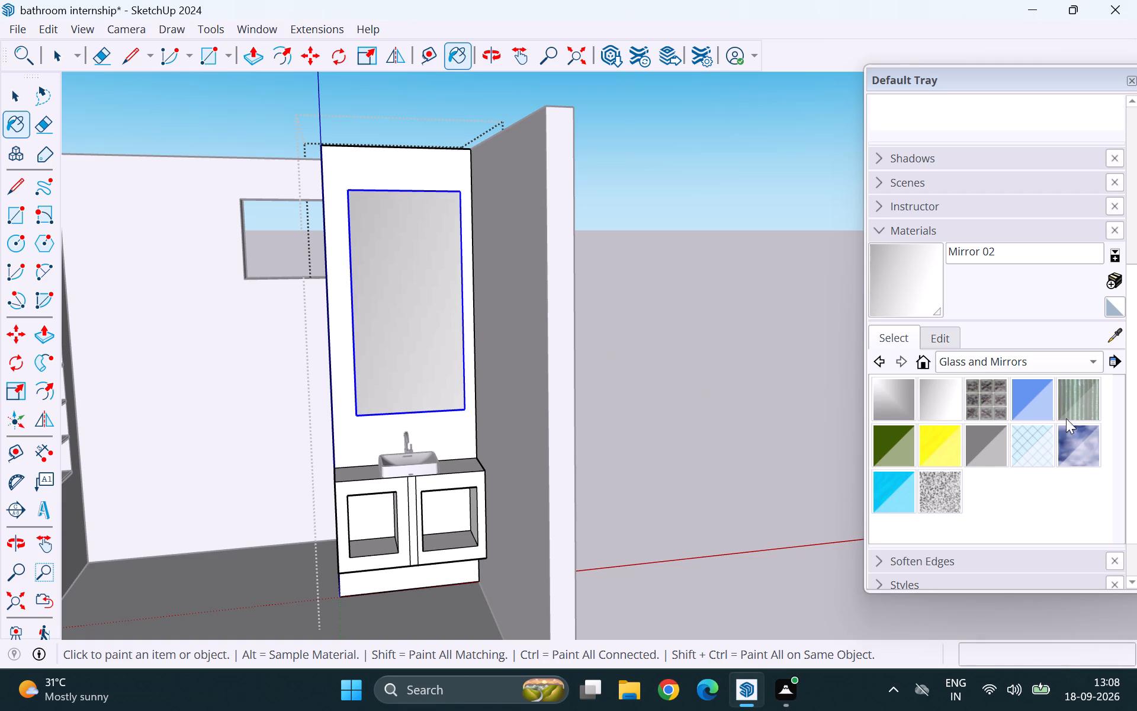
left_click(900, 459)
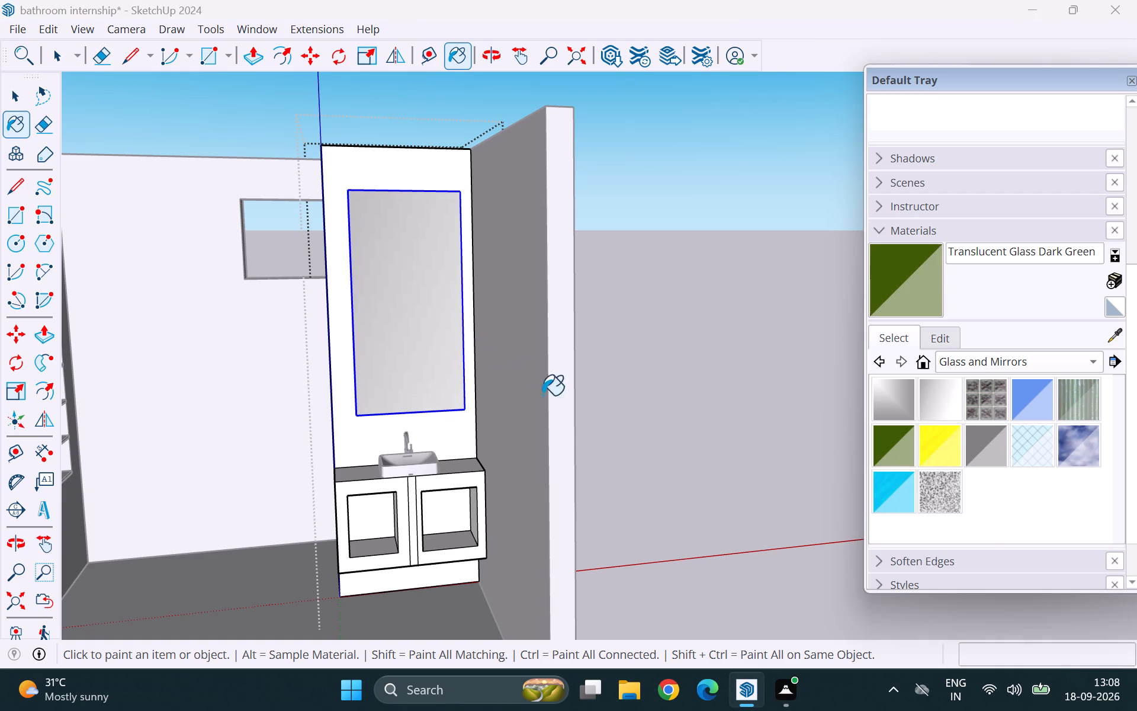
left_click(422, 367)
Paint the mirror face with Translucent Resin Crush Gray.
left_click(949, 498)
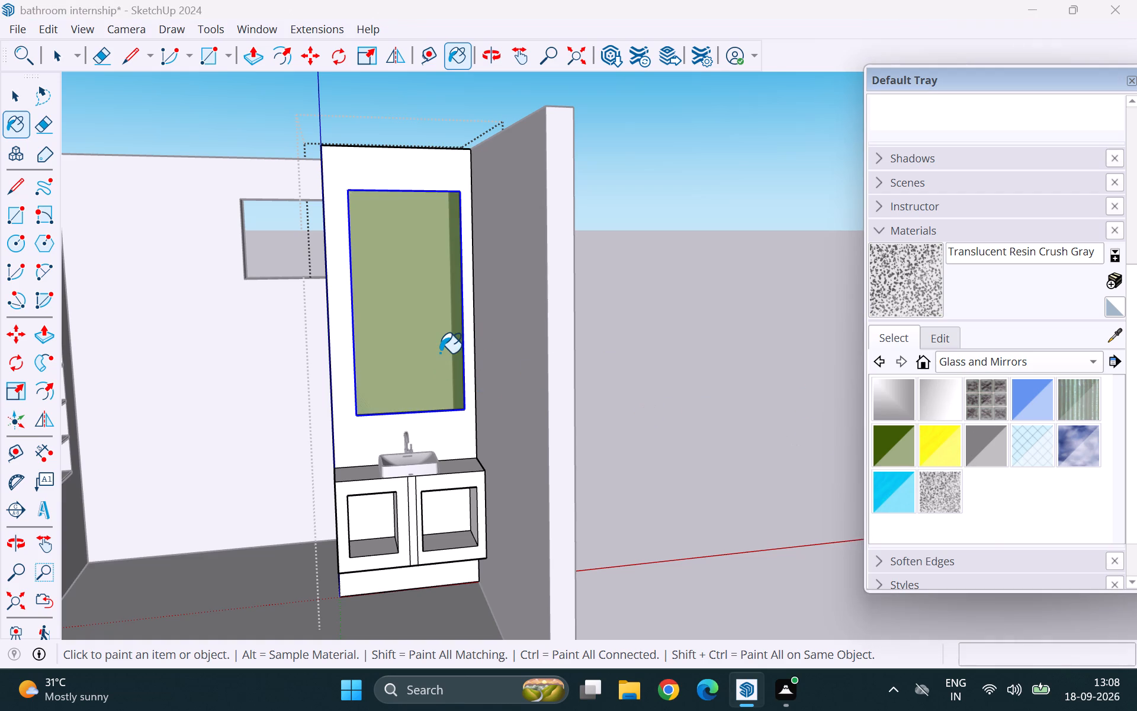
left_click(439, 353)
key("space")
left_click(634, 373)
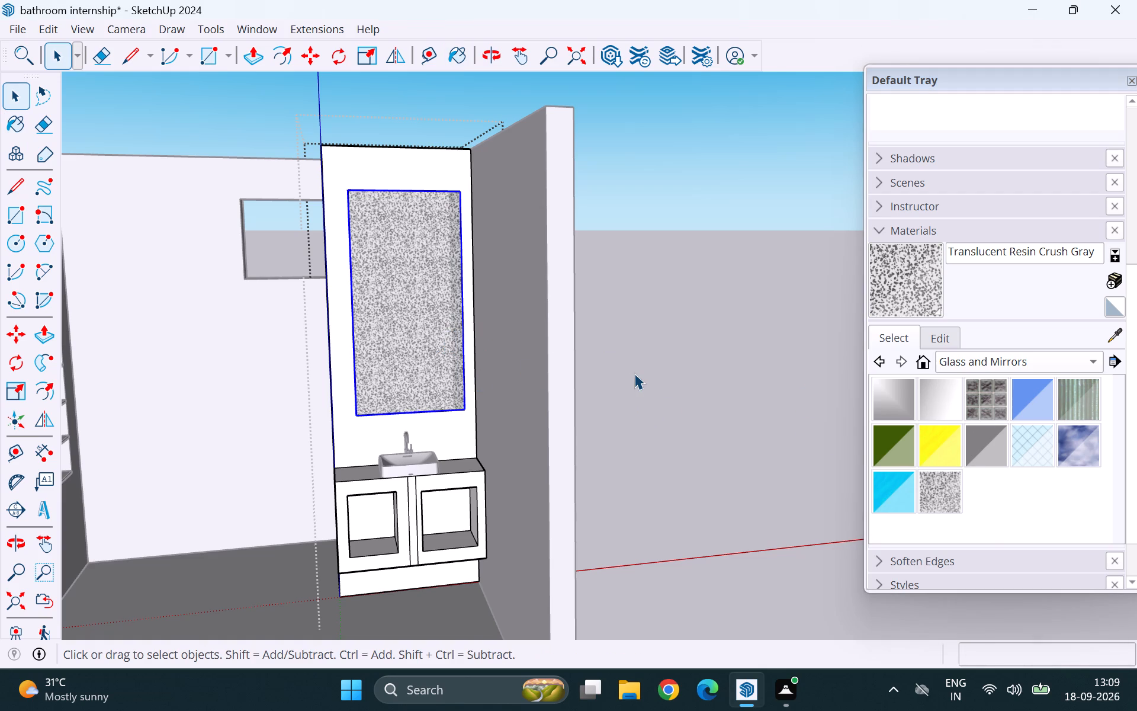
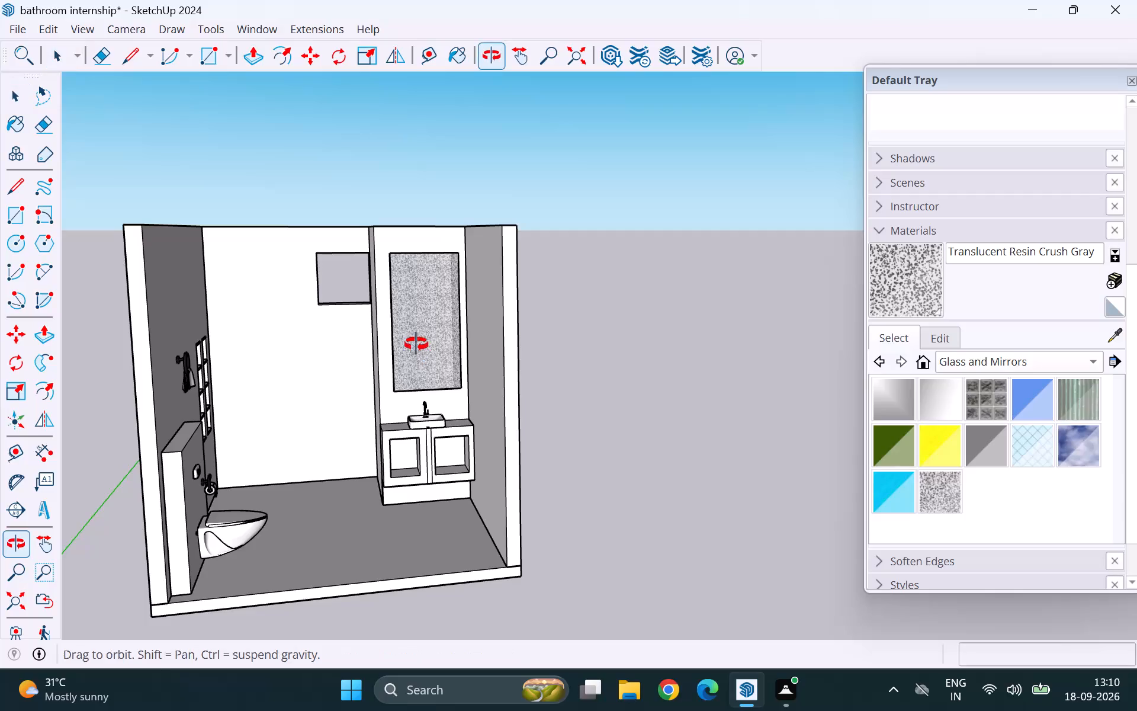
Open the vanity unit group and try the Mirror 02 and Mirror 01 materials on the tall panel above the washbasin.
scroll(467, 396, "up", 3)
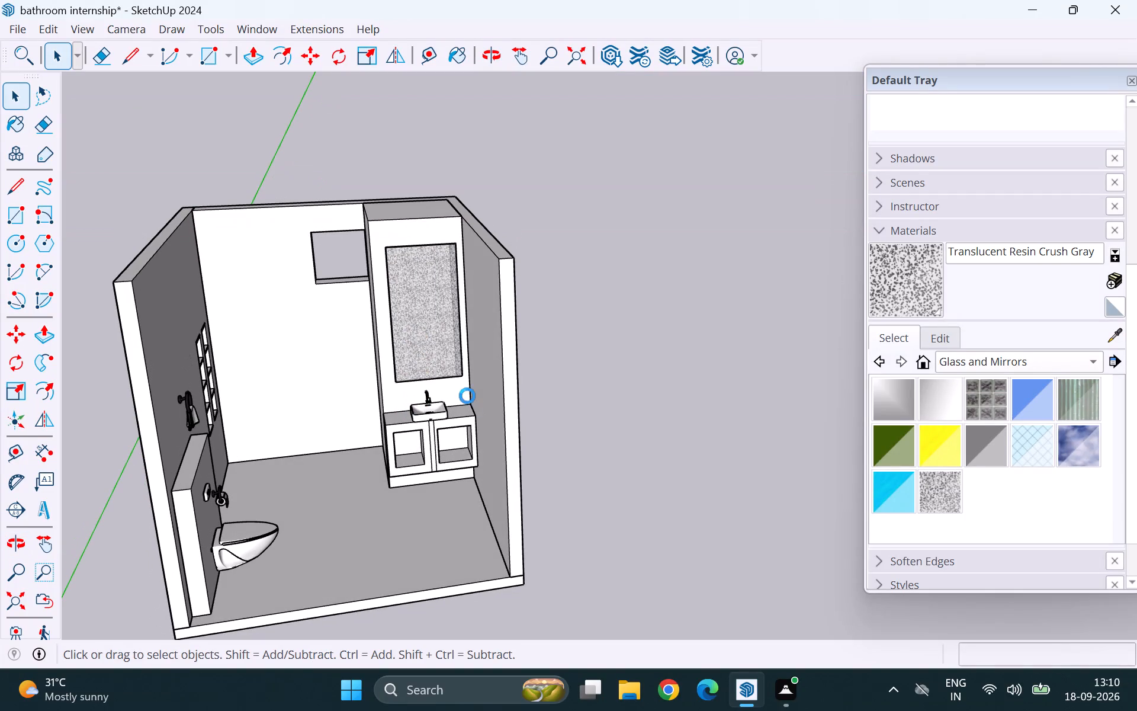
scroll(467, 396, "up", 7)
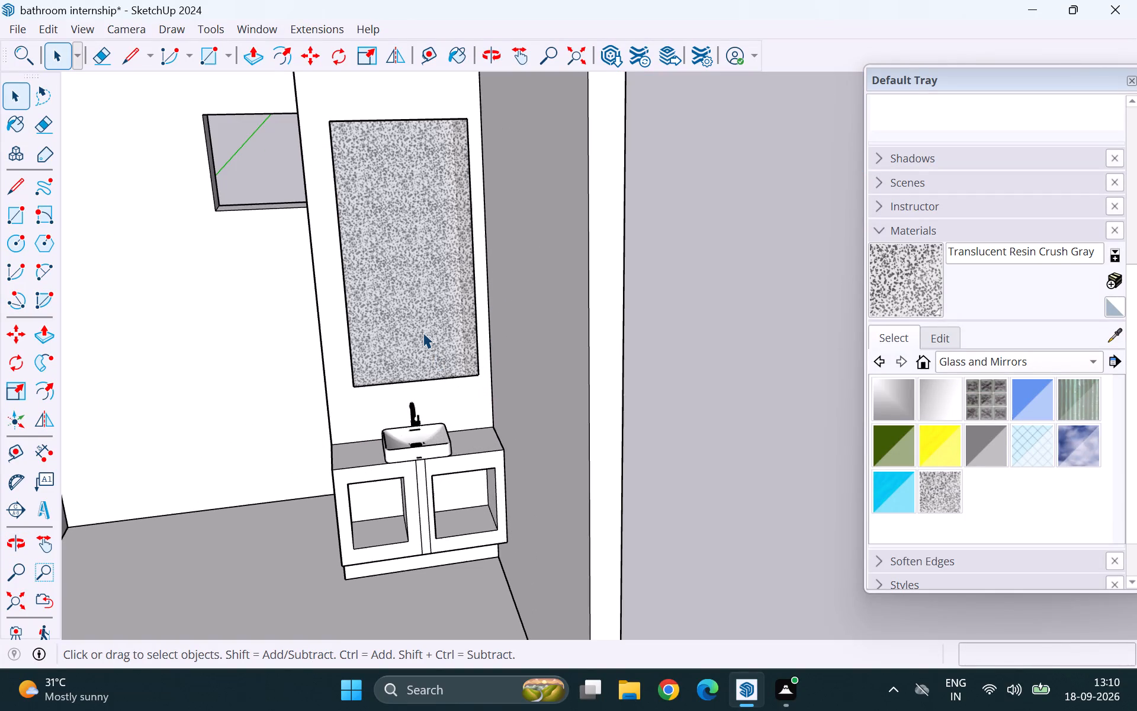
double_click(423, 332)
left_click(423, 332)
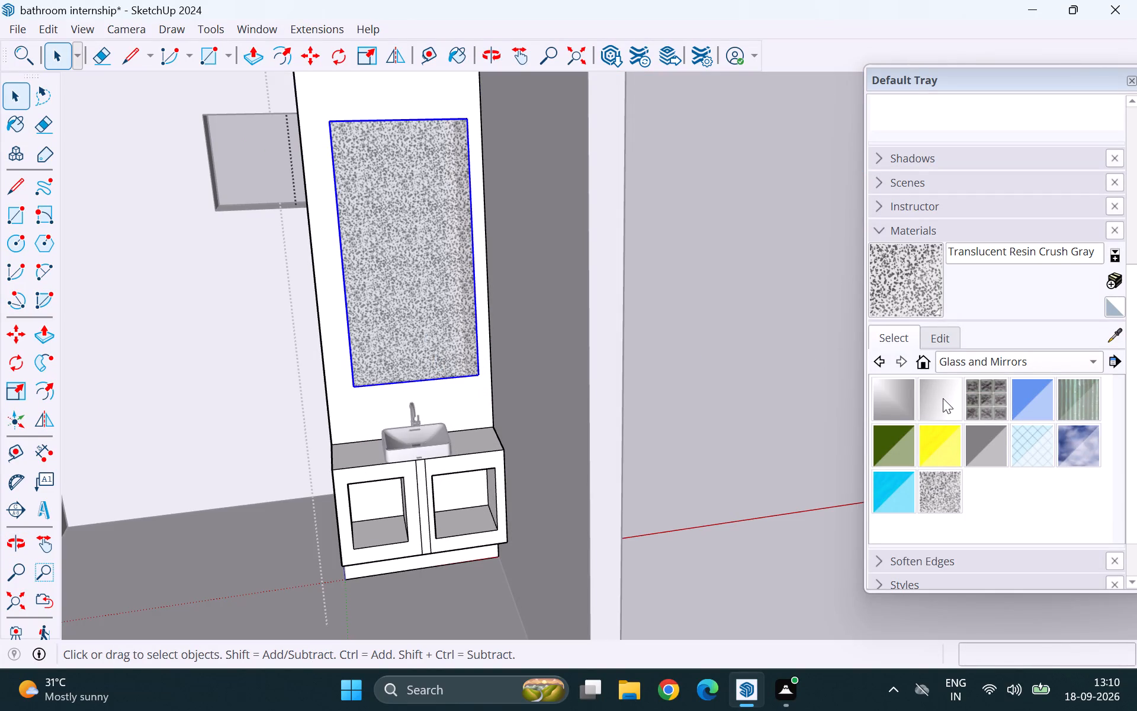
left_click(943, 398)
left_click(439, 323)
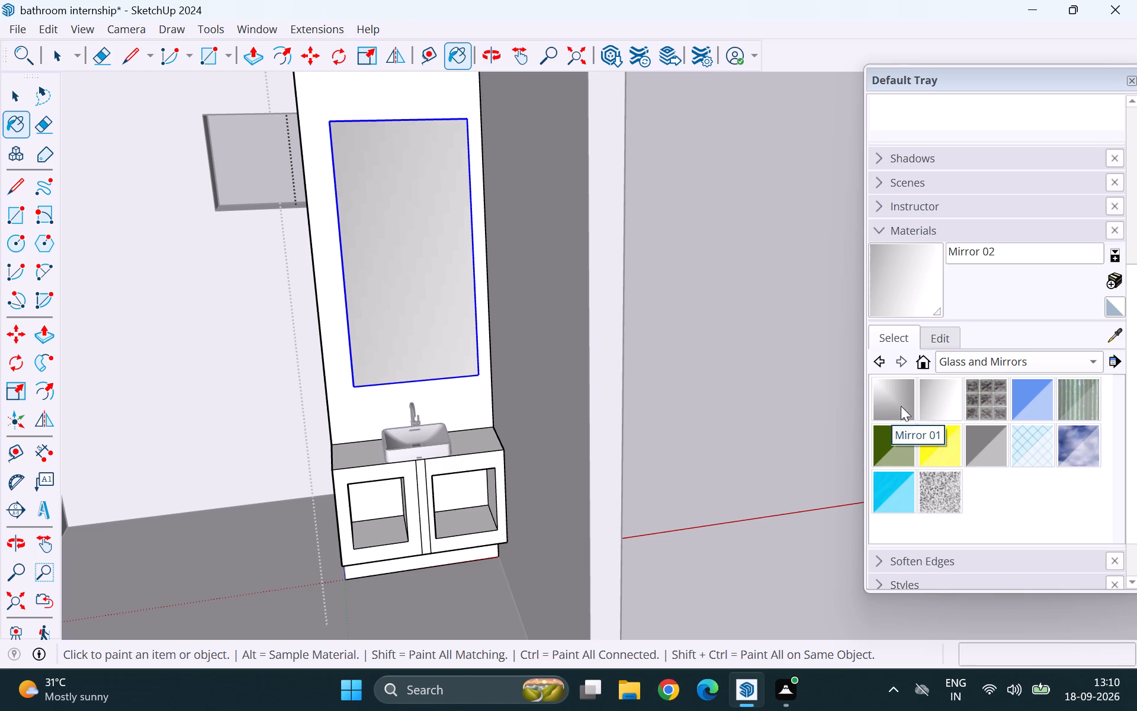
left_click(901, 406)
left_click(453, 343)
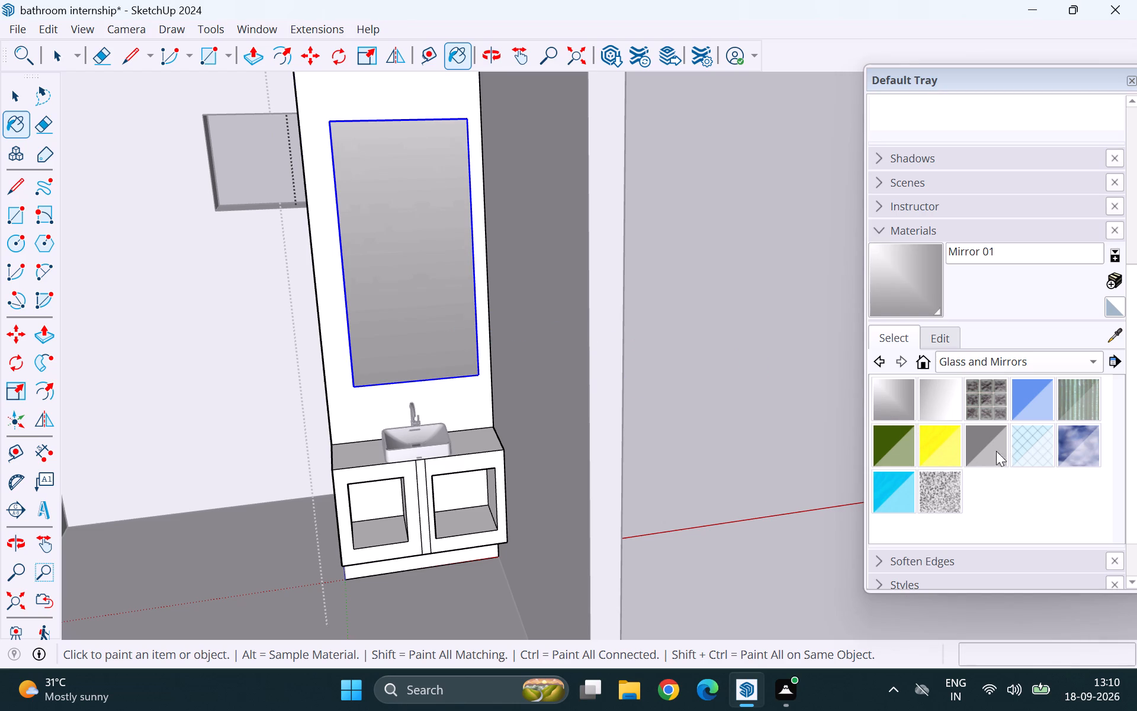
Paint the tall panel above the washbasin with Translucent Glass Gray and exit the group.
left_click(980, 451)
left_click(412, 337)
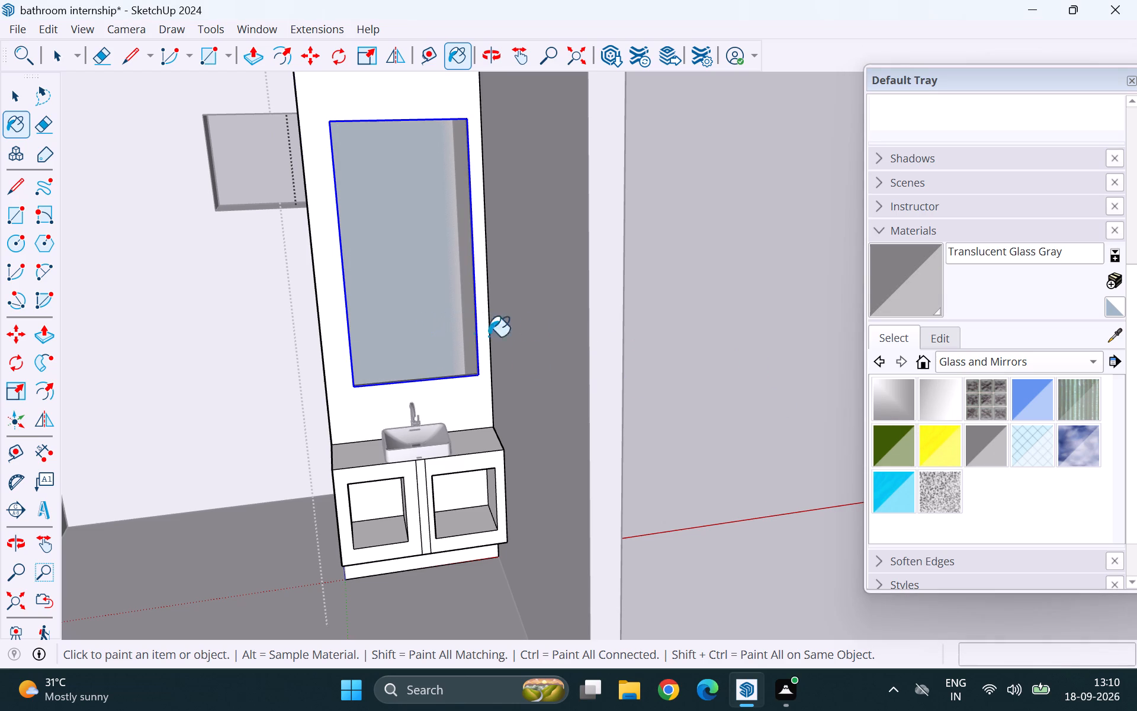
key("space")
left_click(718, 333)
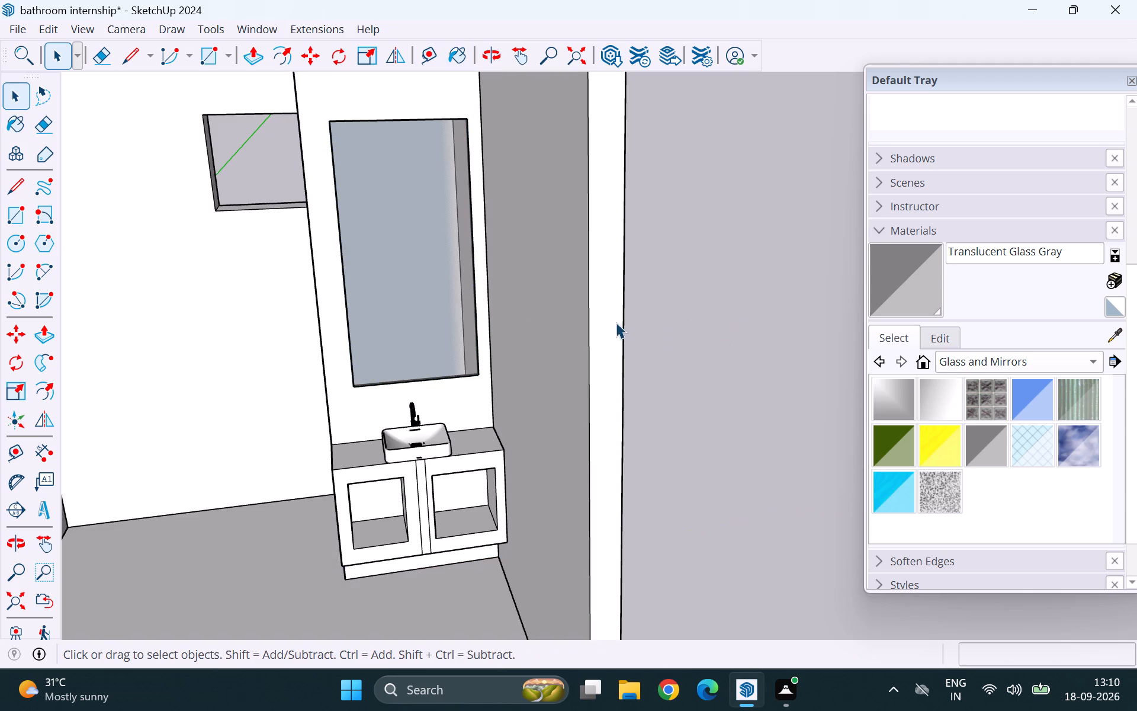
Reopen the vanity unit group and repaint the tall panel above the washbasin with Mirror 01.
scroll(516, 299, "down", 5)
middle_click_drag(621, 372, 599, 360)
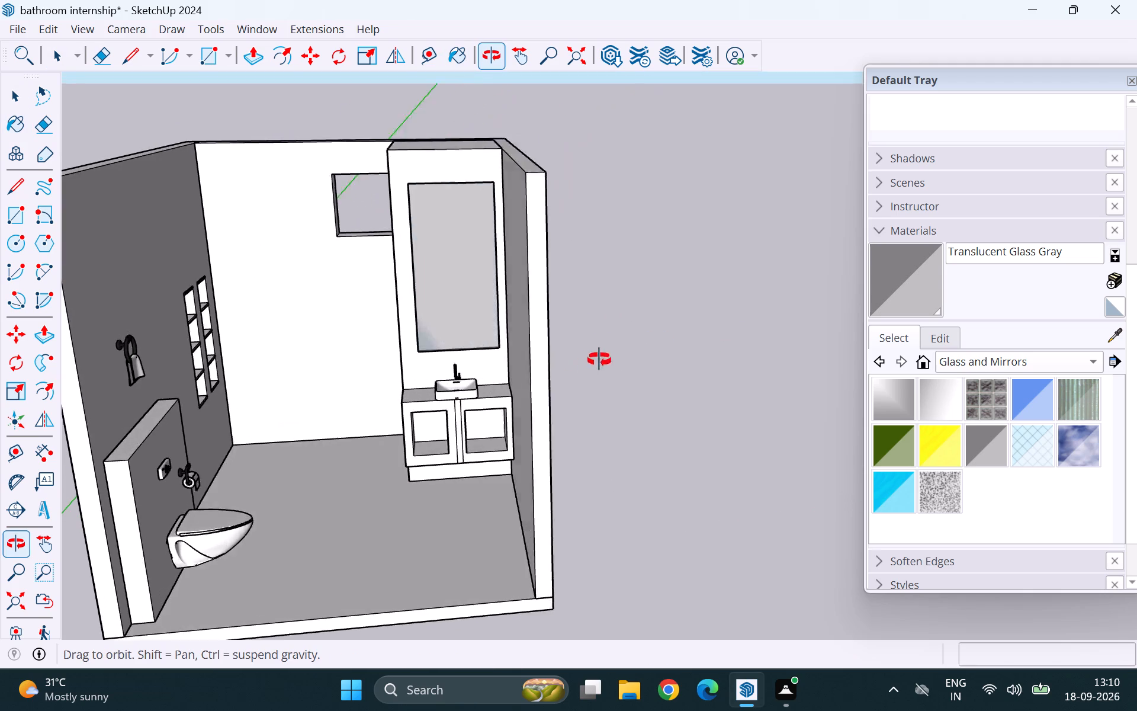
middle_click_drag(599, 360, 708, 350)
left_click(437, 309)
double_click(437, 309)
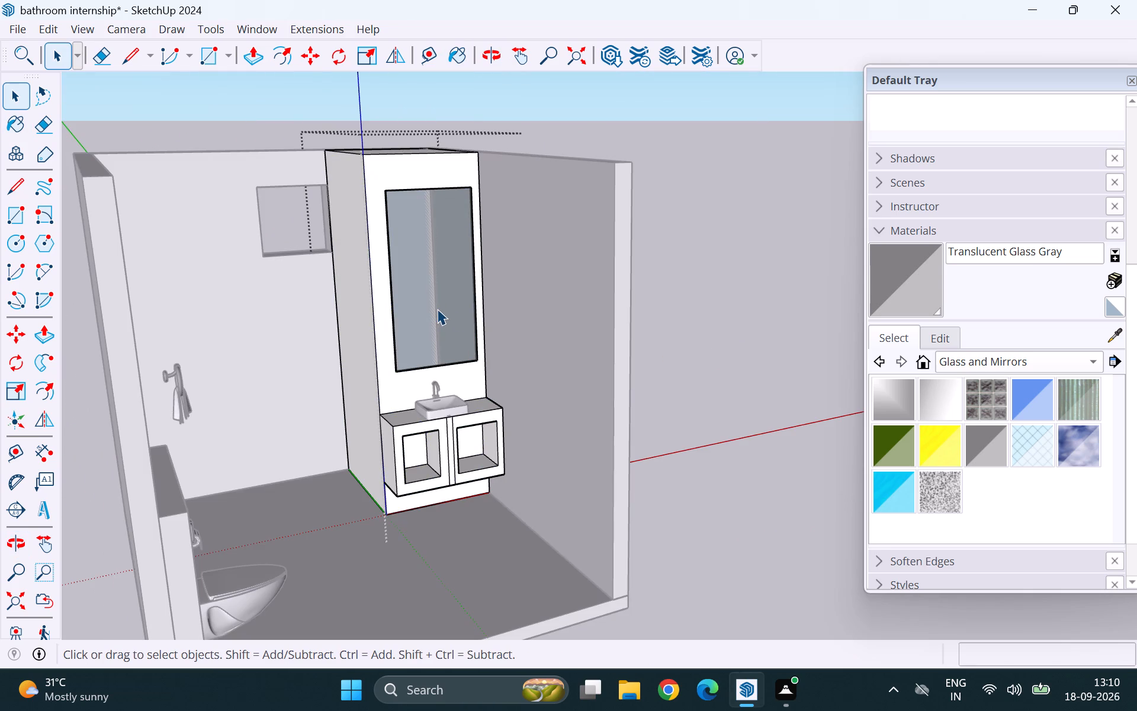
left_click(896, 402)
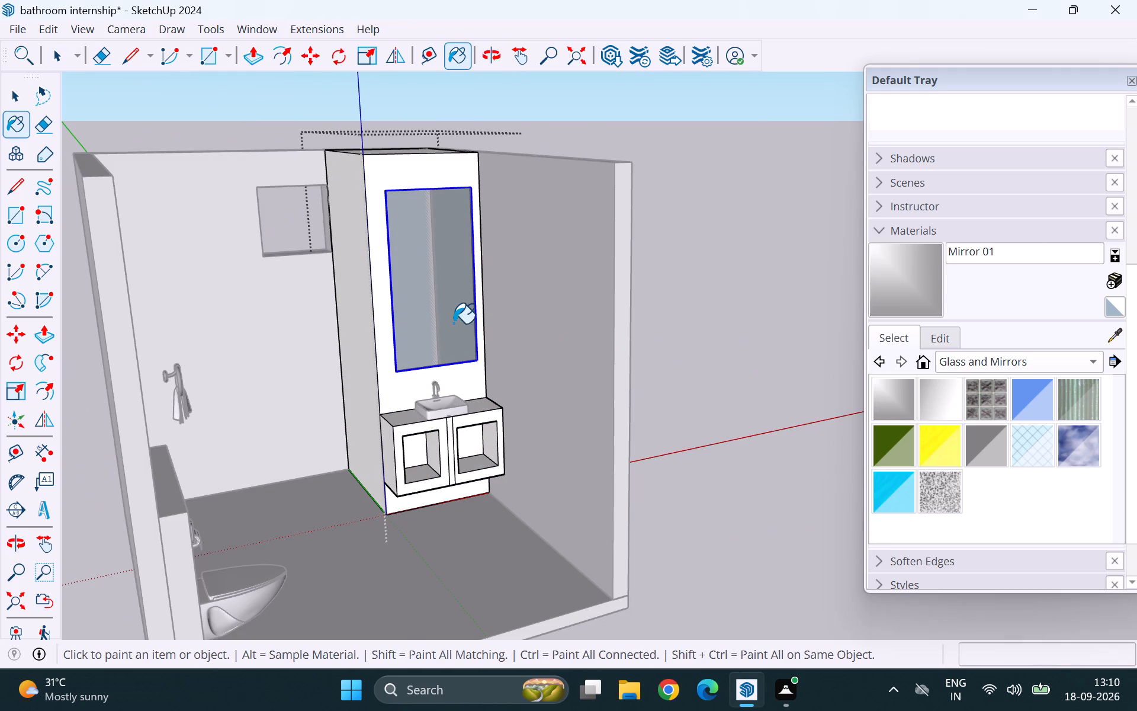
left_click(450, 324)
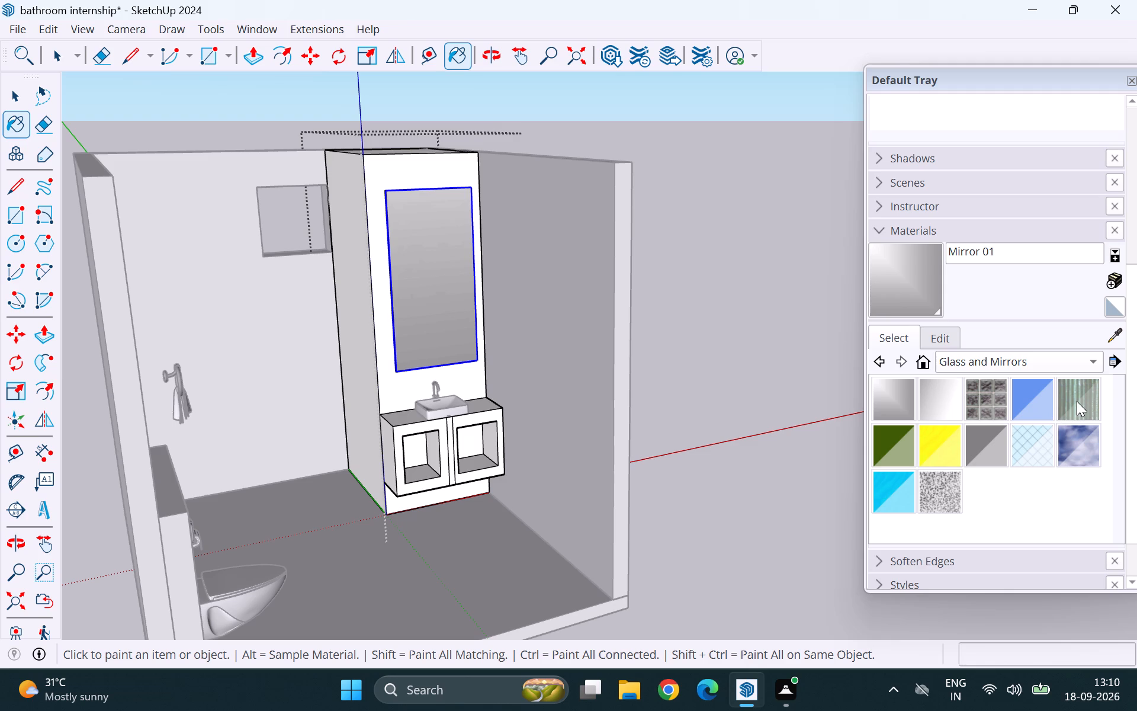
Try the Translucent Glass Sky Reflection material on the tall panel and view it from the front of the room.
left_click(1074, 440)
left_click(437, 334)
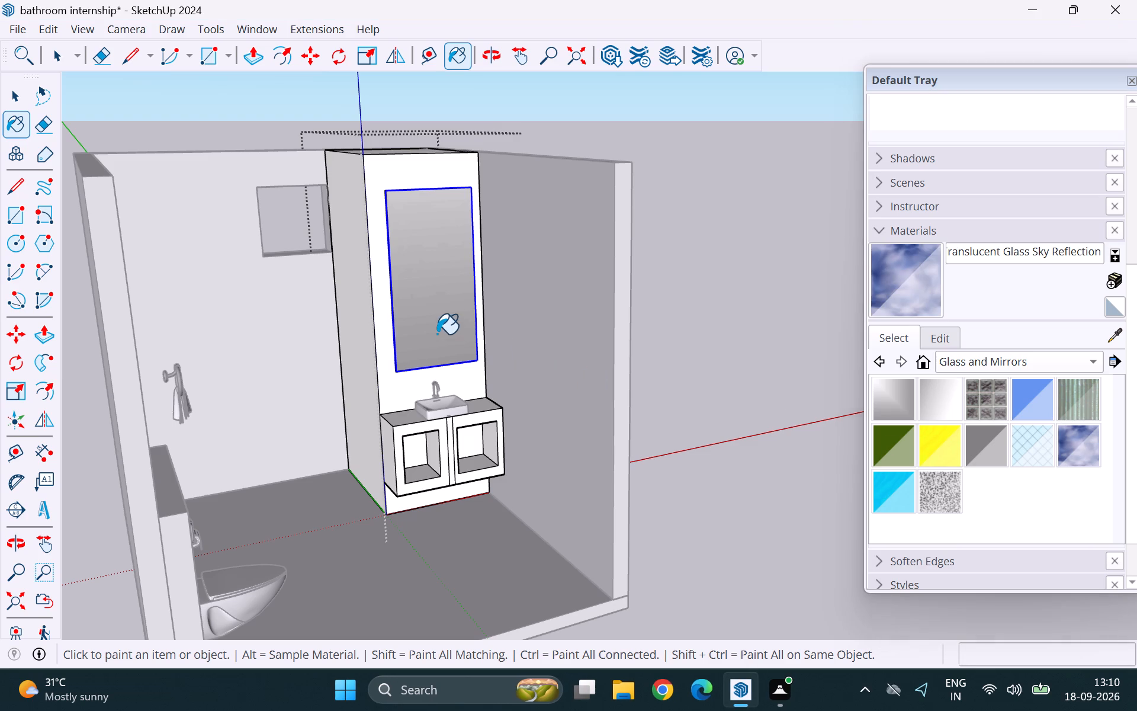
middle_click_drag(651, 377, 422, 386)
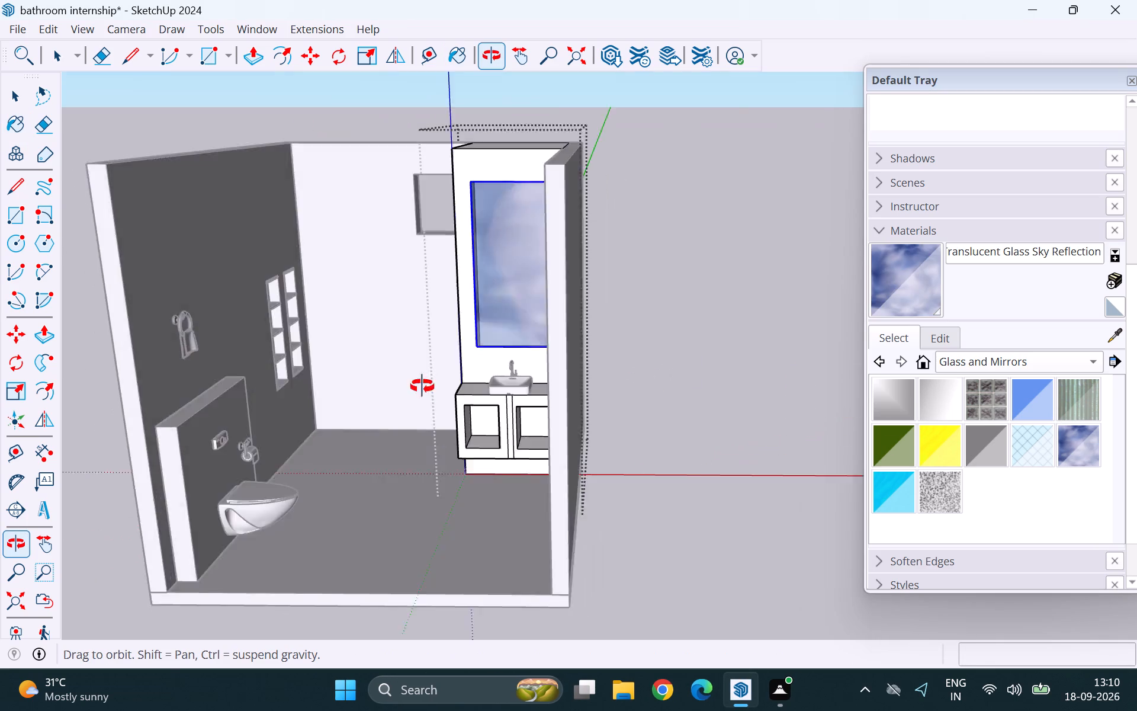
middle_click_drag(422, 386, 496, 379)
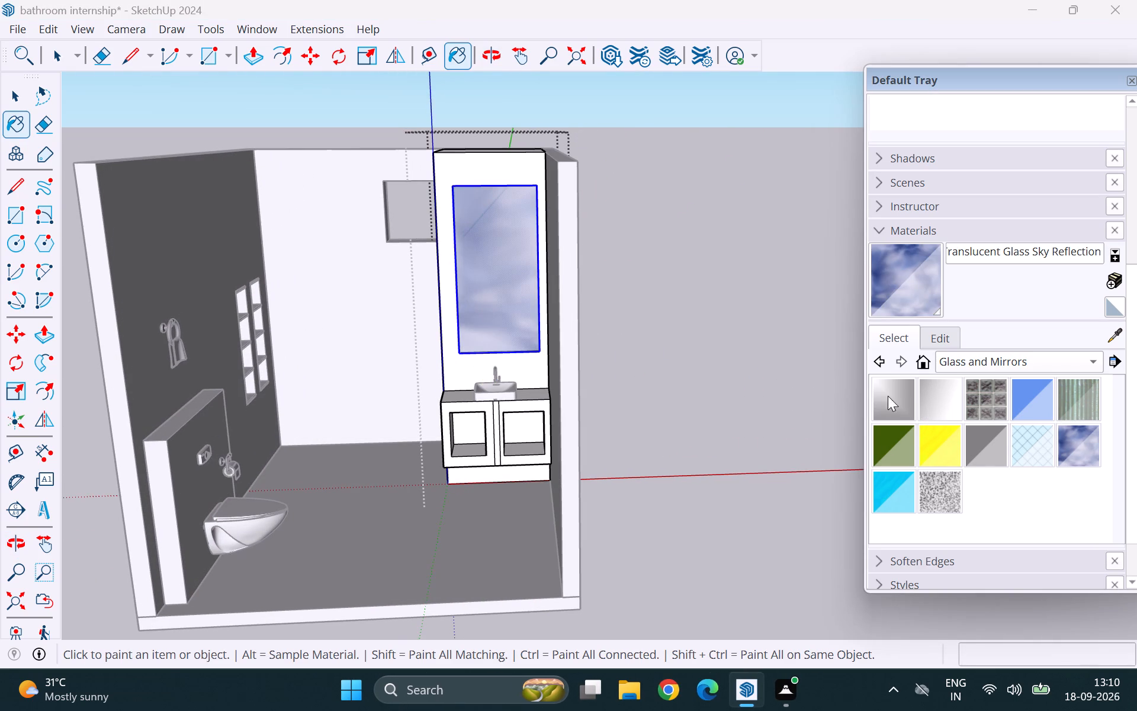
Paint the tall panel above the washbasin with Mirror 01 and exit the vanity unit group.
left_click(886, 395)
left_click(490, 312)
key("space")
left_click(681, 324)
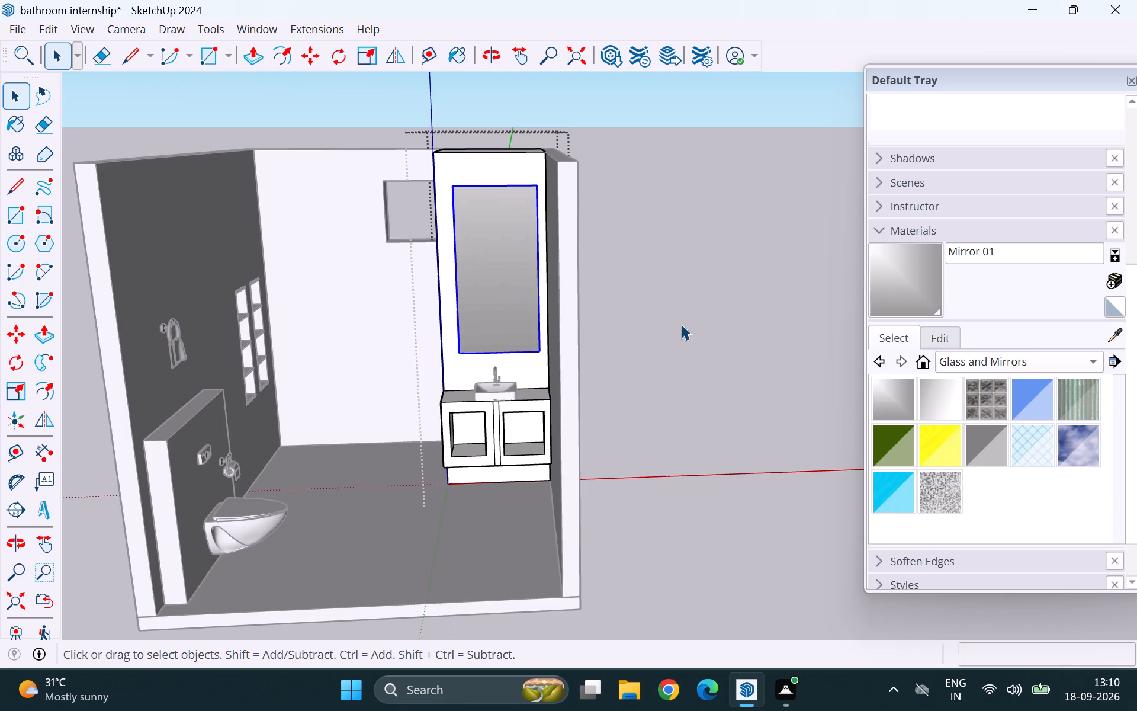
Inside the vanity unit group, delete the two vertical lines between the cabinet openings below the basin, and exit the group.
scroll(505, 318, "down", 4)
scroll(492, 308, "up", 5)
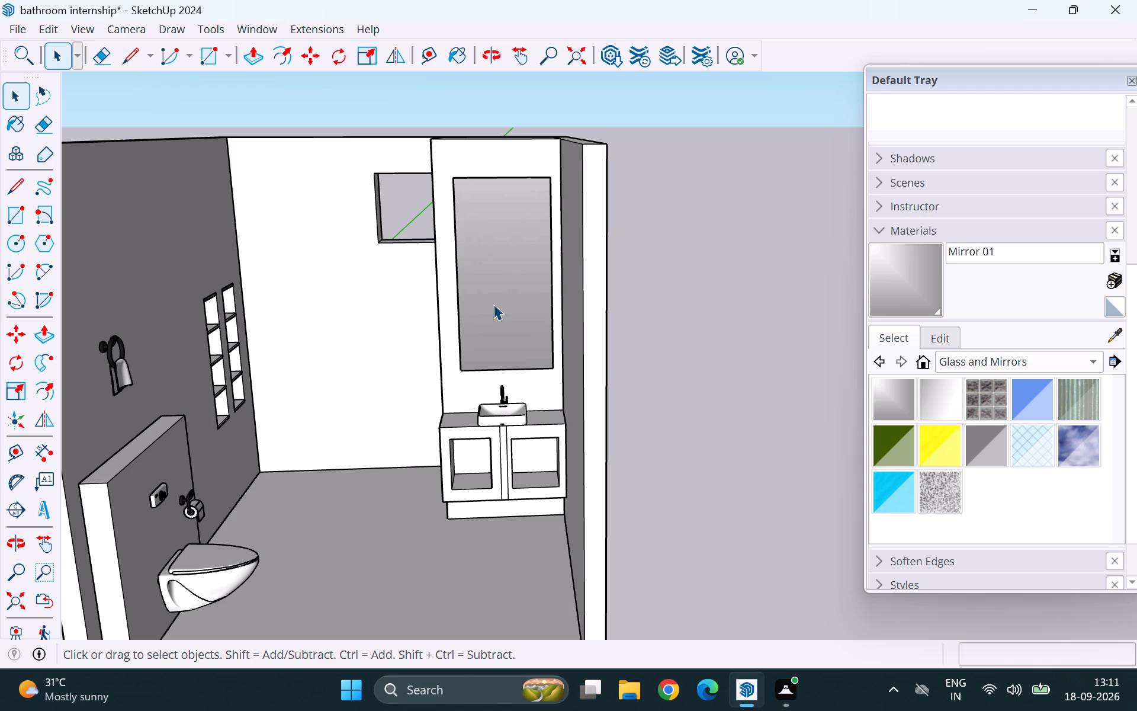
scroll(481, 371, "down", 2)
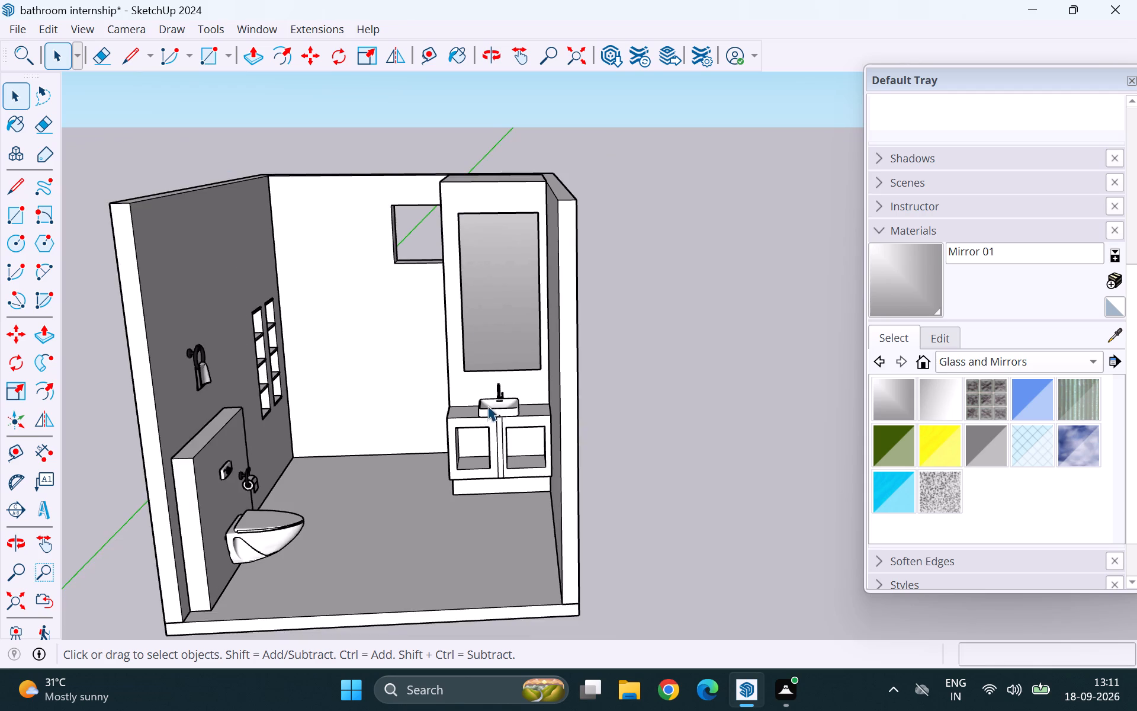
scroll(489, 403, "up", 10)
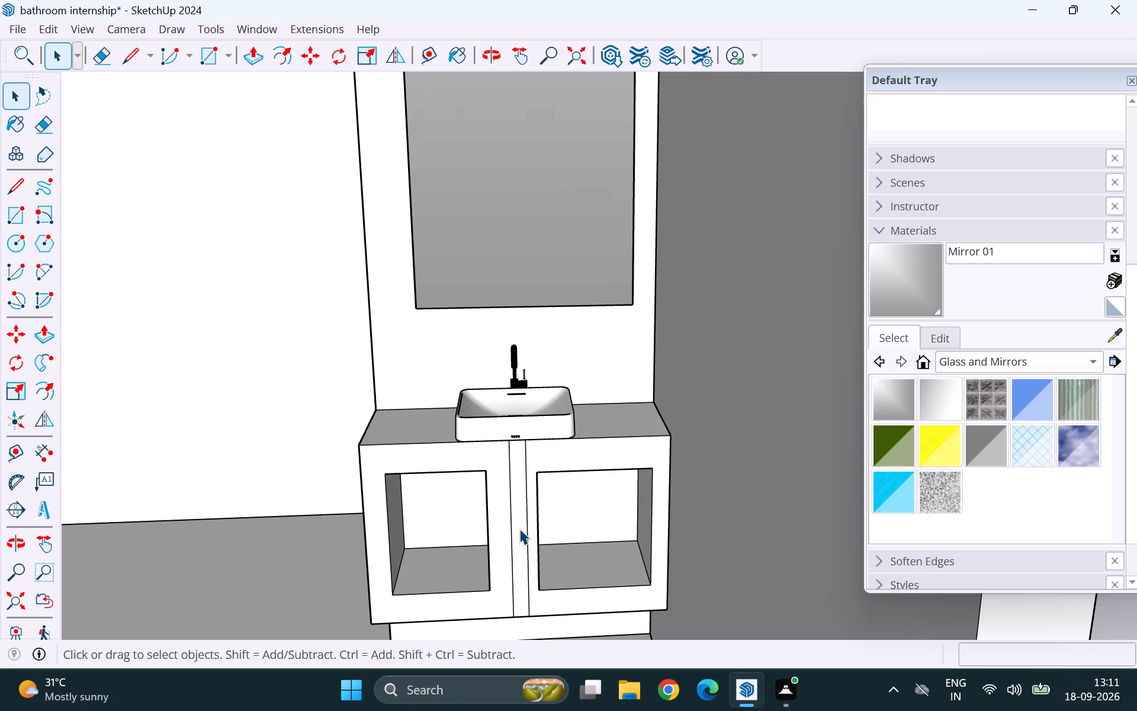
middle_click_drag(519, 546, 517, 505)
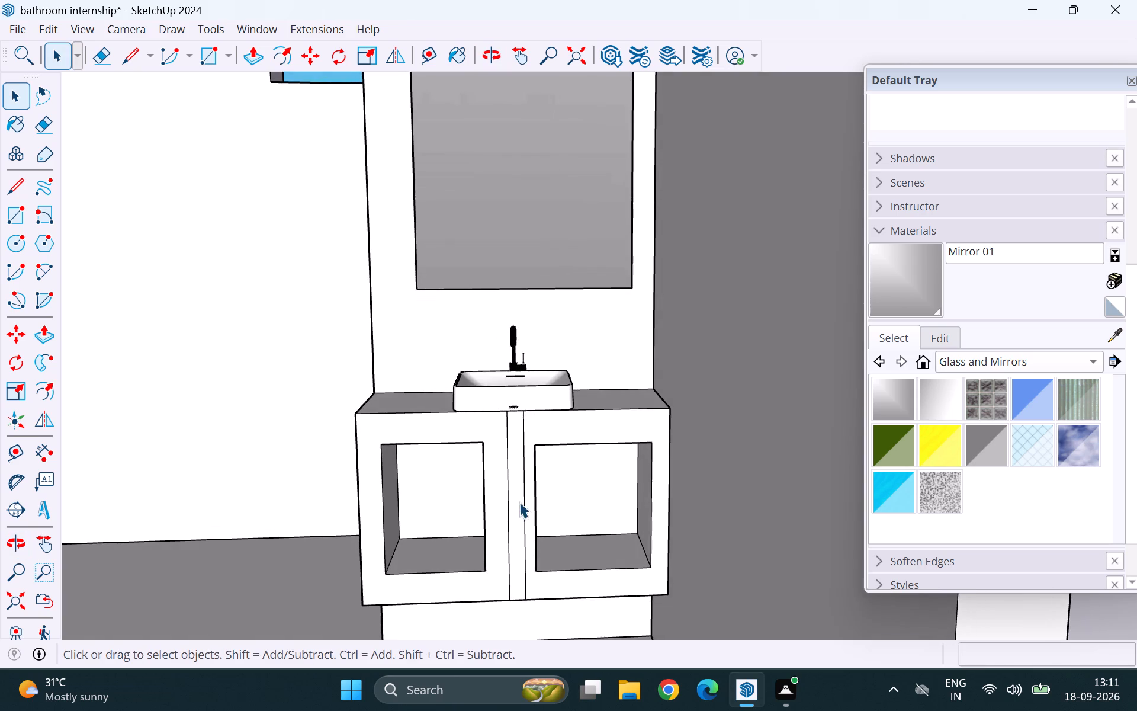
scroll(522, 490, "up", 4)
double_click(512, 465)
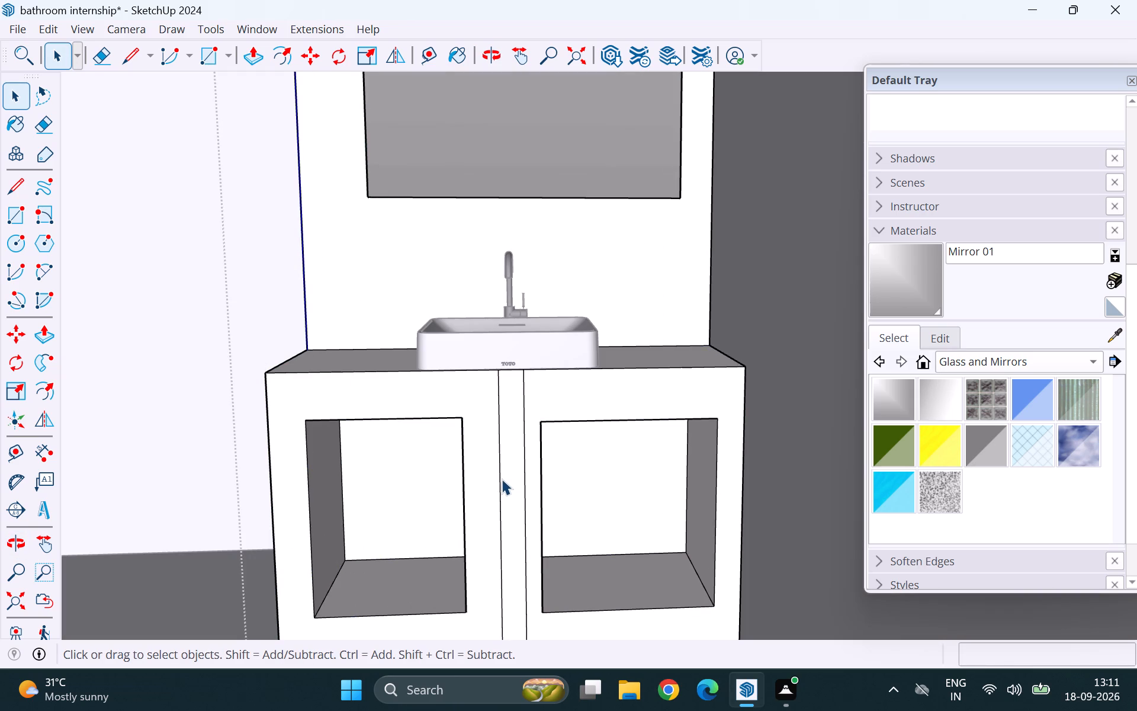
left_click(500, 479)
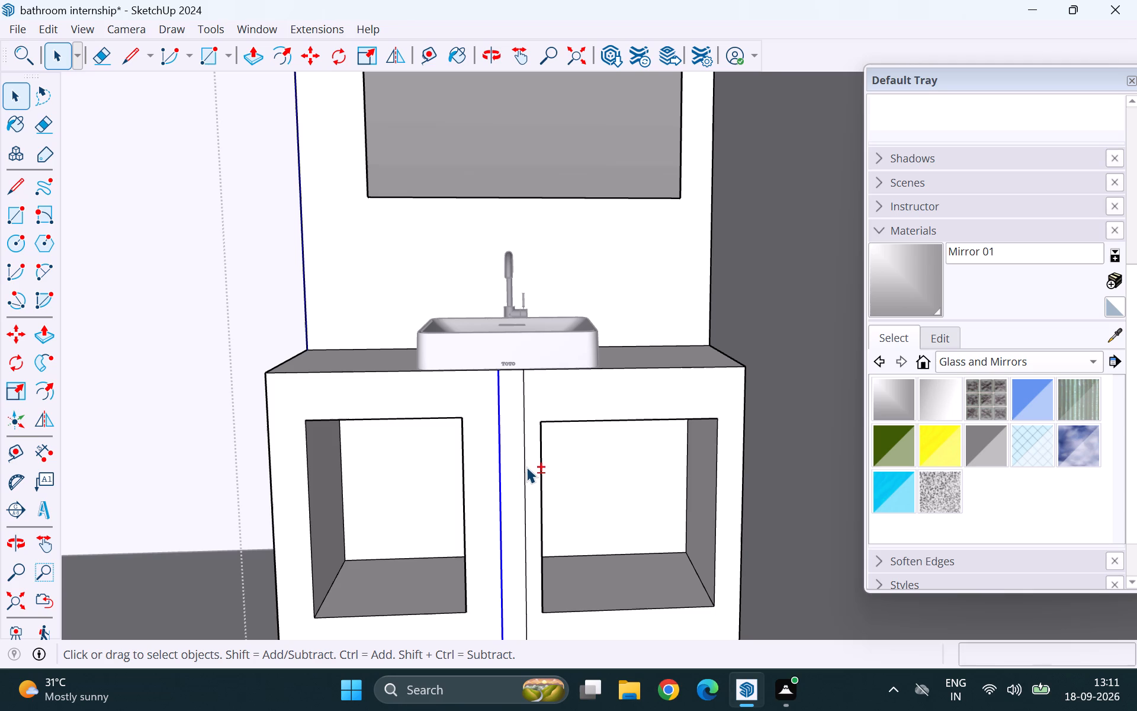
left_click(524, 470, "shift")
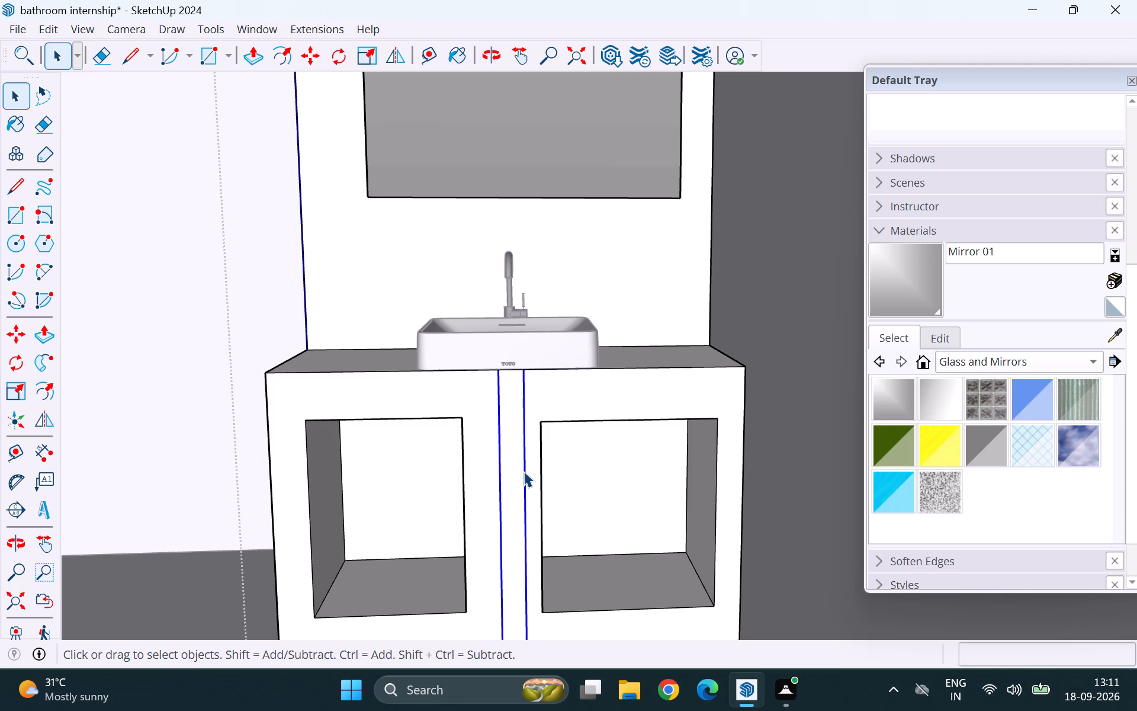
key("Delete")
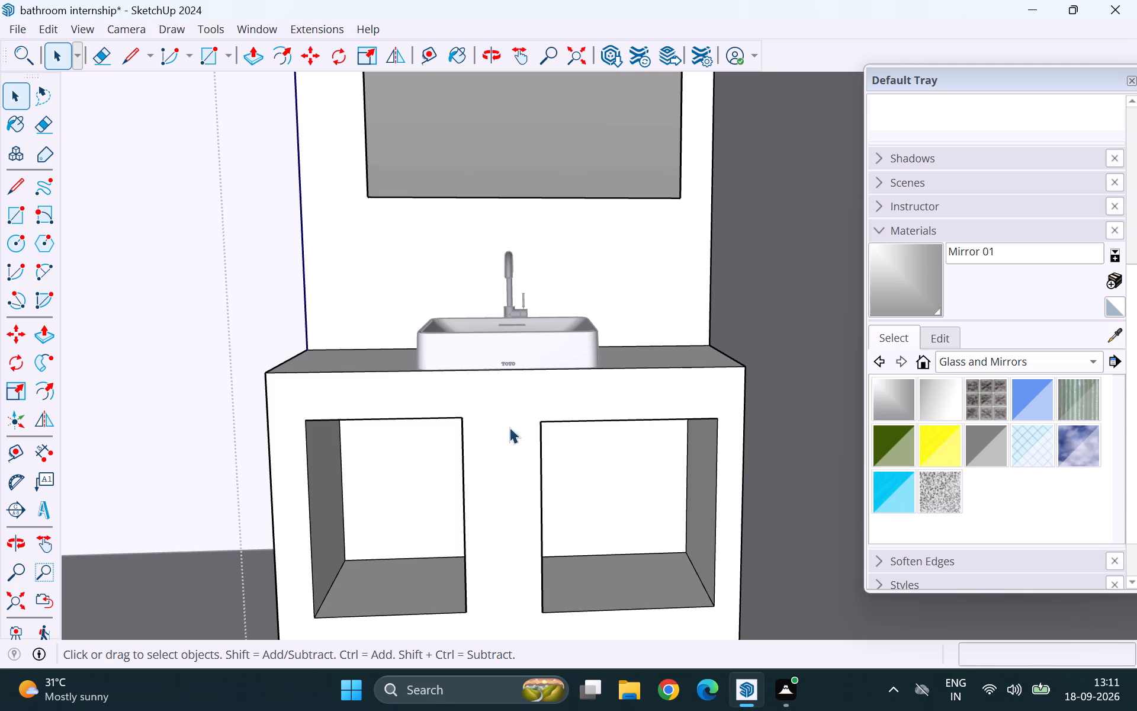
scroll(515, 428, "down", 2)
key("space")
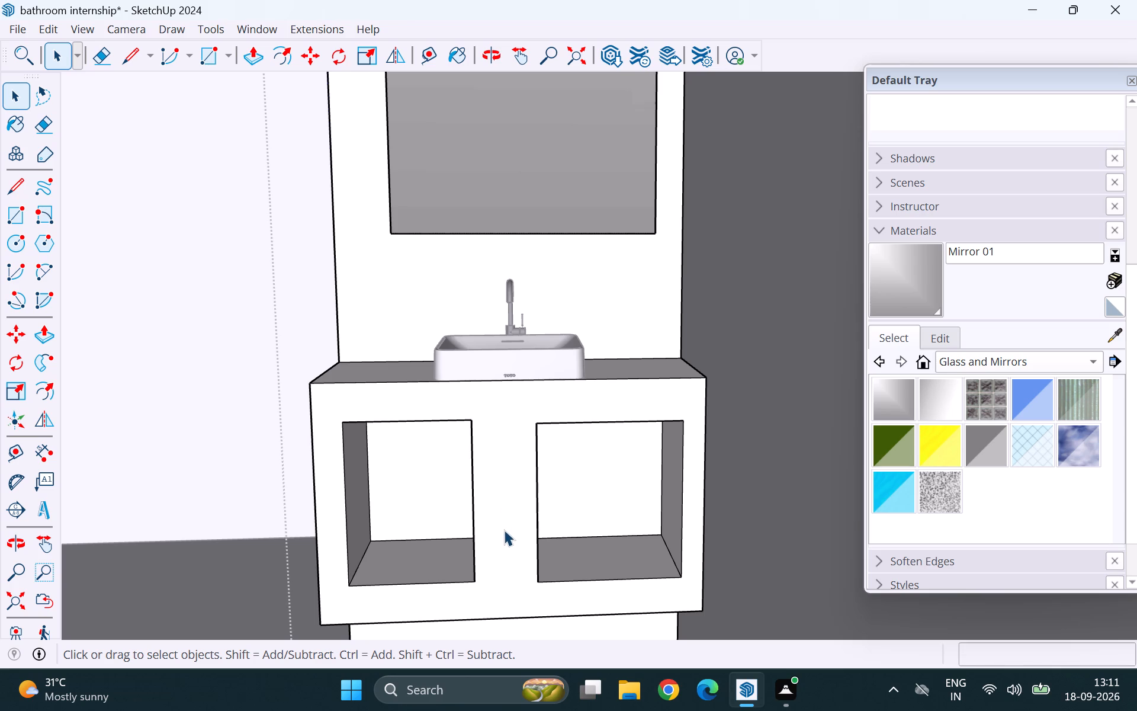
scroll(468, 481, "down", 17)
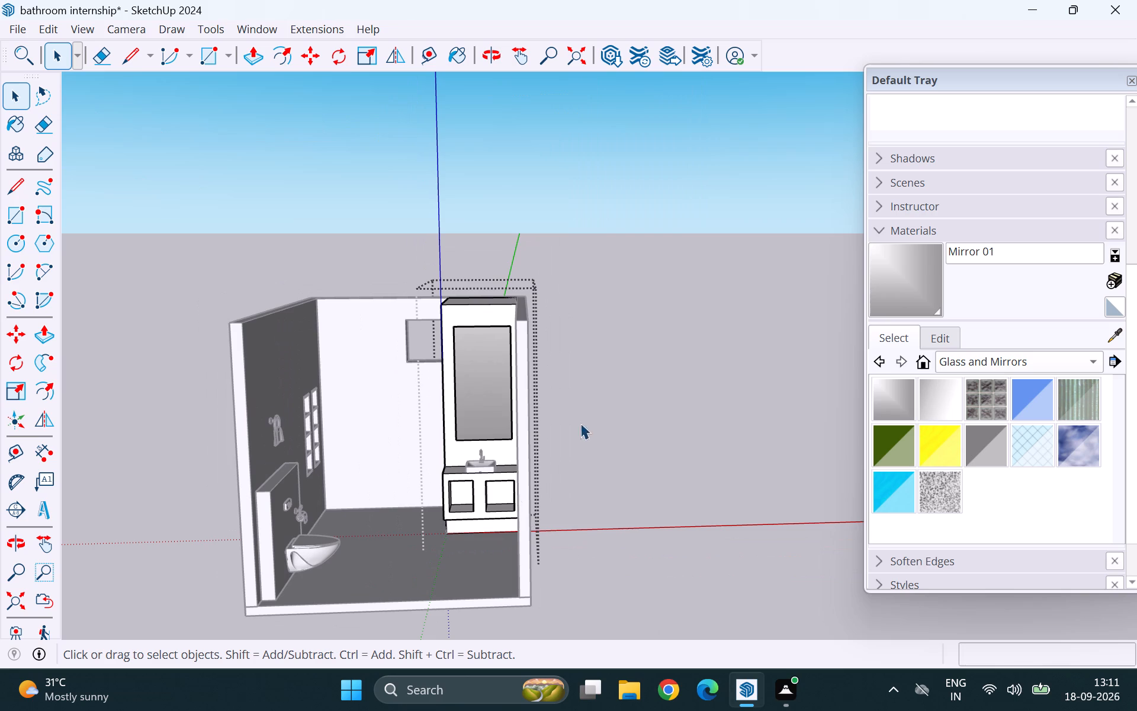
left_click(621, 389)
left_click(660, 446)
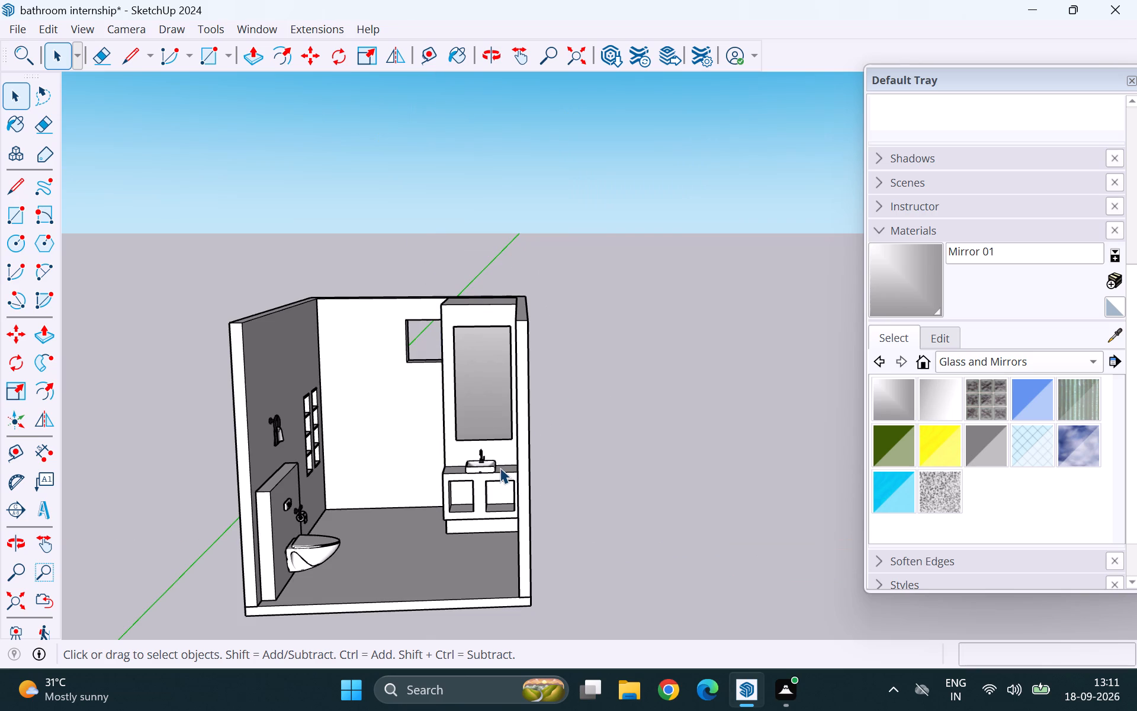
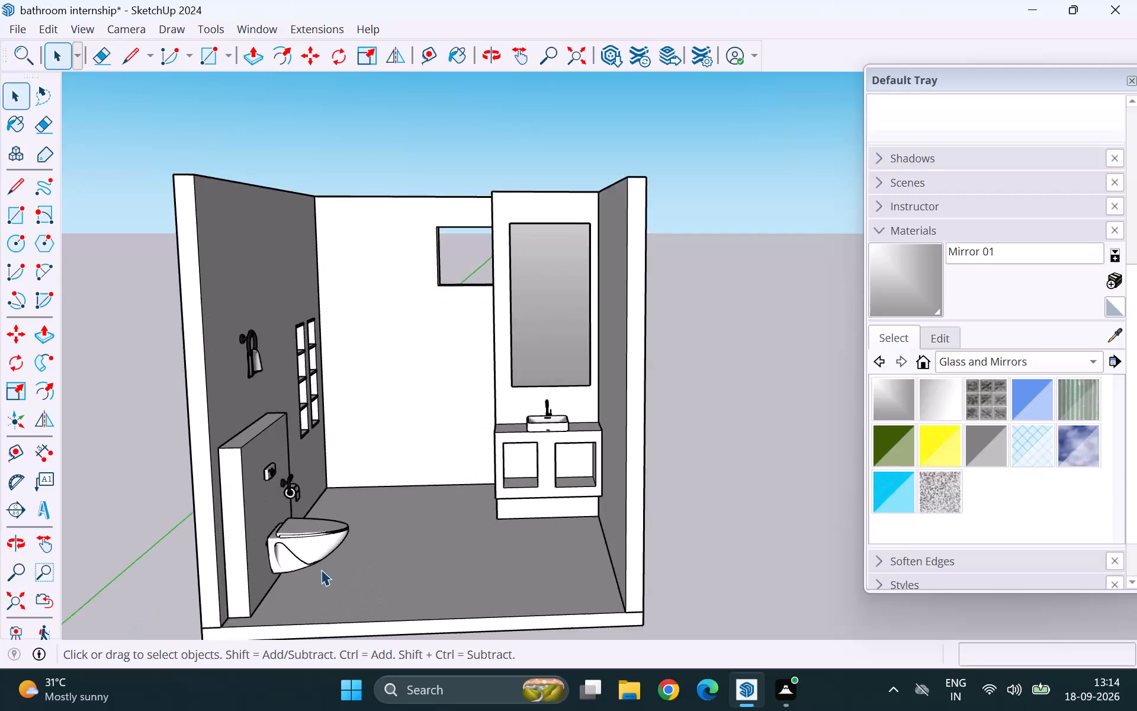
Examine the whole bathroom from the front and both sides, checking the toilet wall, vanity and remaining empty floor area.
scroll(265, 572, "up", 6)
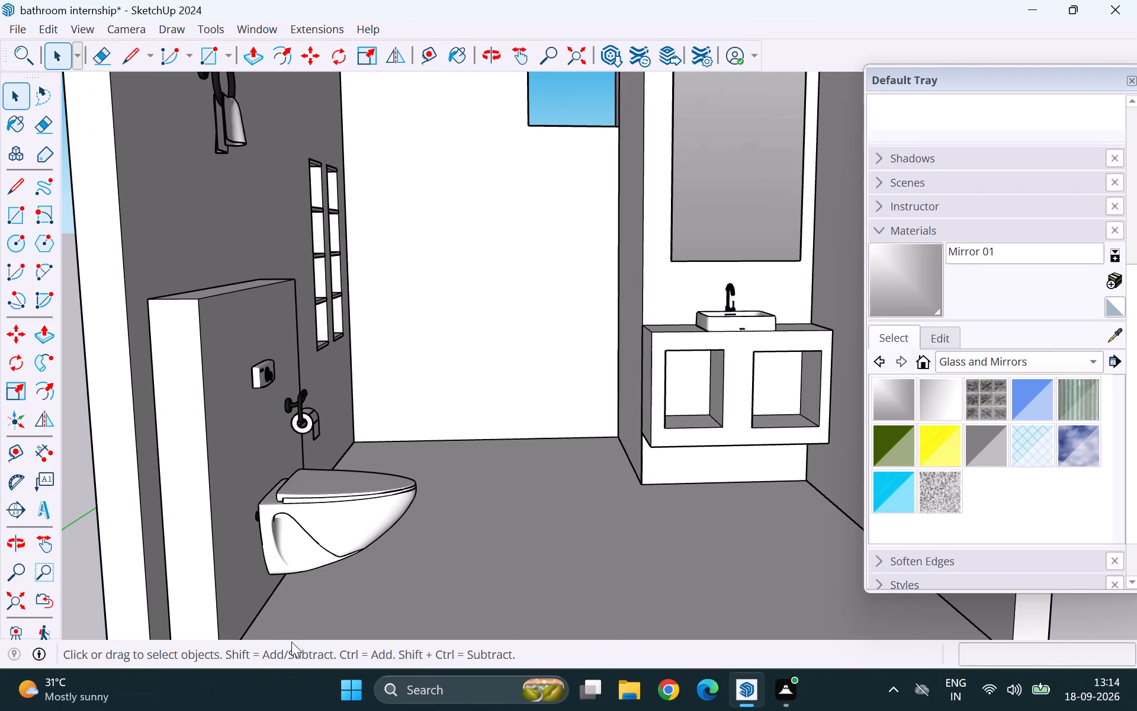
scroll(292, 653, "down", 8)
scroll(313, 409, "down", 5)
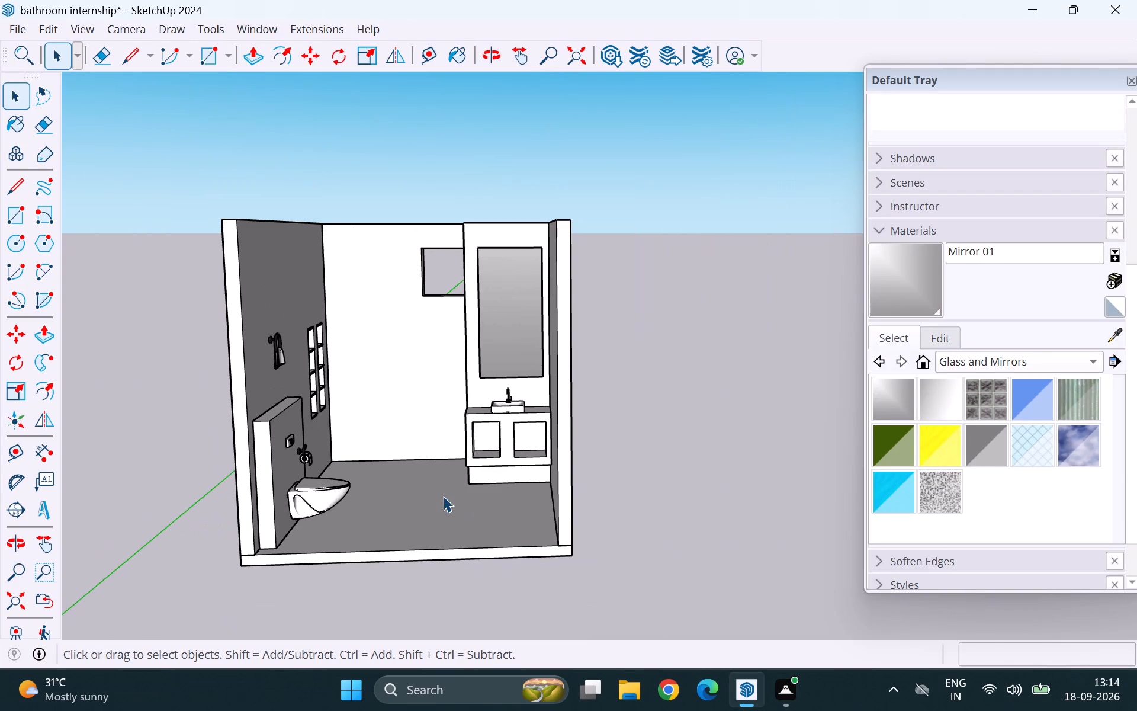
middle_click_drag(443, 496, 402, 465)
middle_click(435, 464)
middle_click_drag(432, 466, 325, 509)
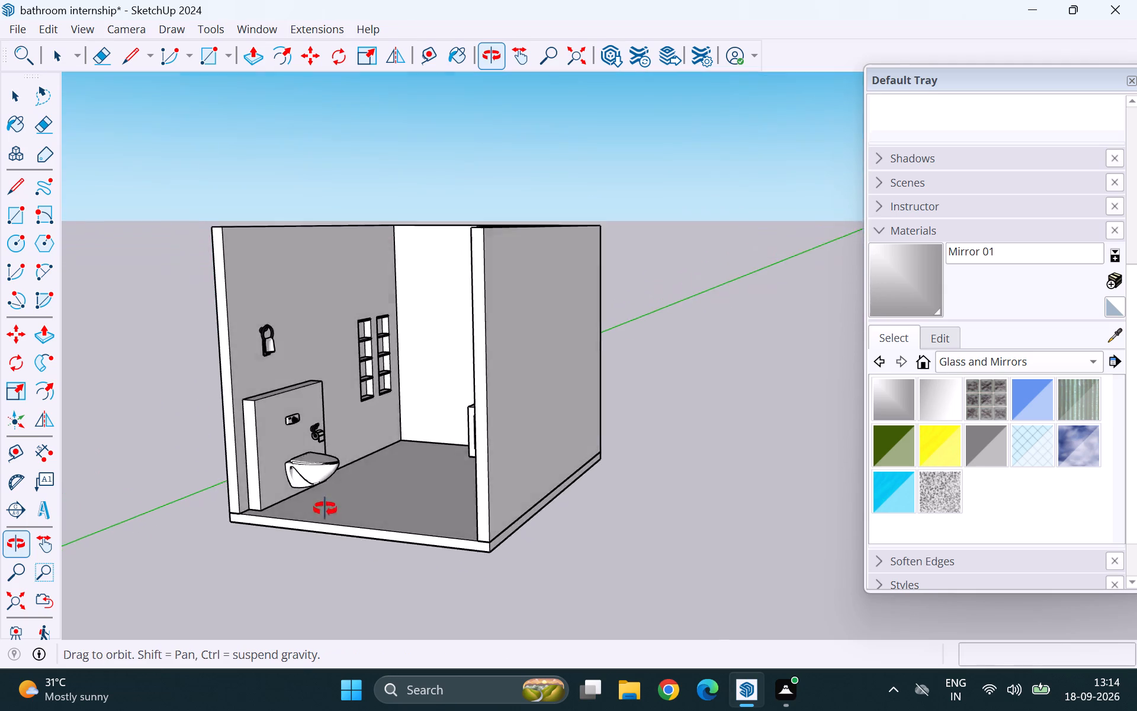
middle_click_drag(325, 509, 252, 478)
scroll(271, 466, "down", 9)
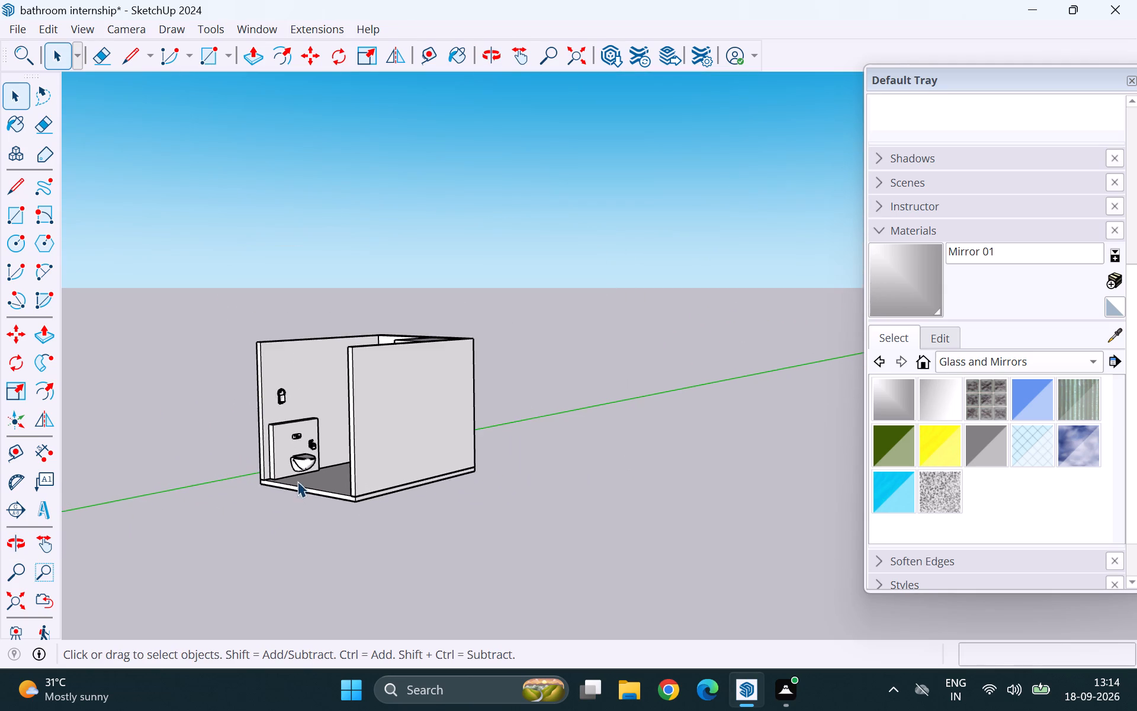
middle_click_drag(297, 481, 580, 515)
scroll(297, 481, "up", 1)
middle_click(622, 512)
scroll(455, 465, "up", 5)
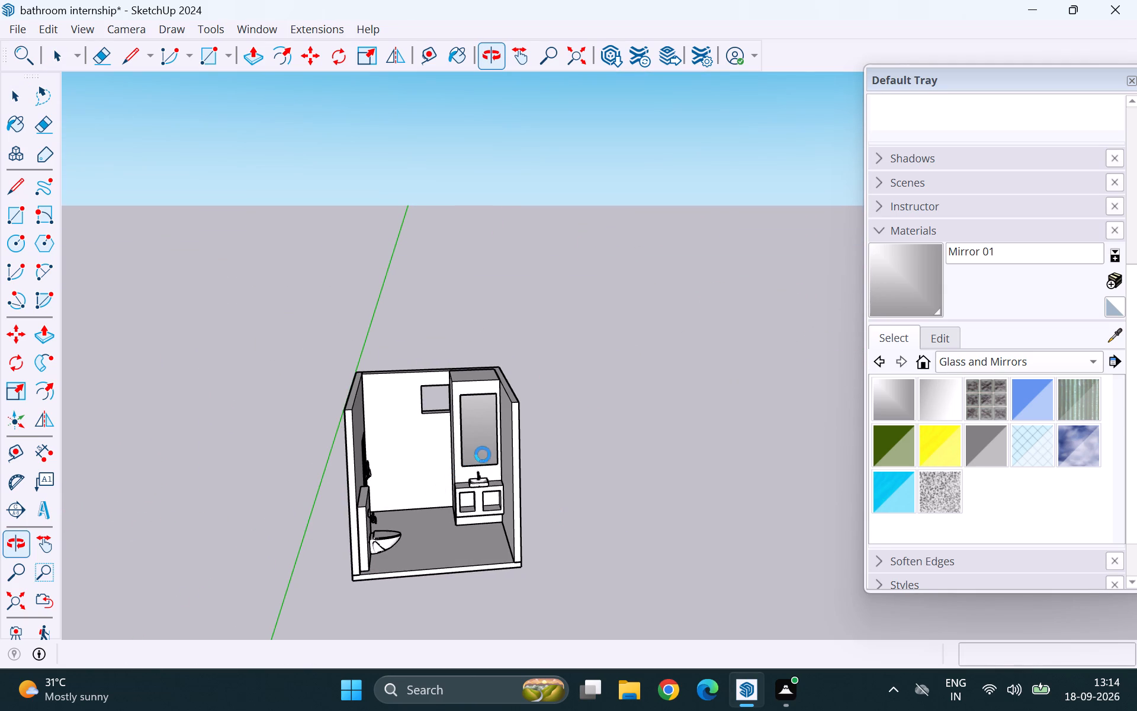
scroll(468, 475, "up", 8)
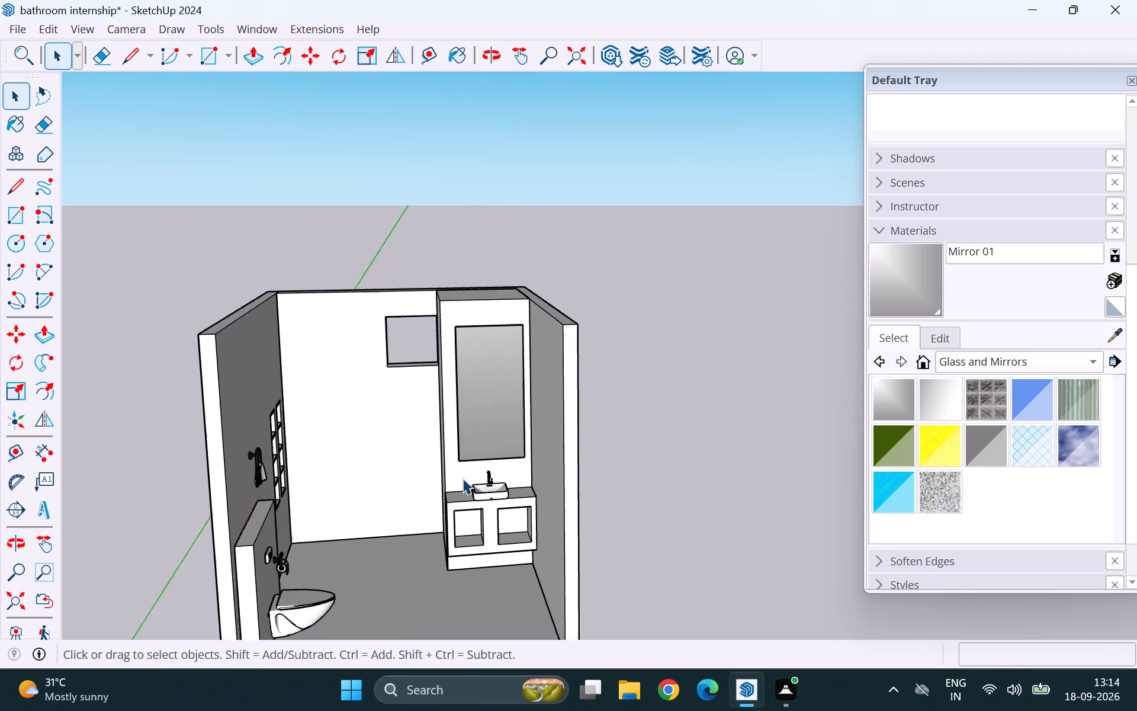
scroll(419, 448, "down", 6)
middle_click_drag(422, 480, 608, 483)
middle_click_drag(585, 489, 458, 492)
middle_click_drag(458, 492, 463, 487)
middle_click(469, 483)
middle_click(469, 483)
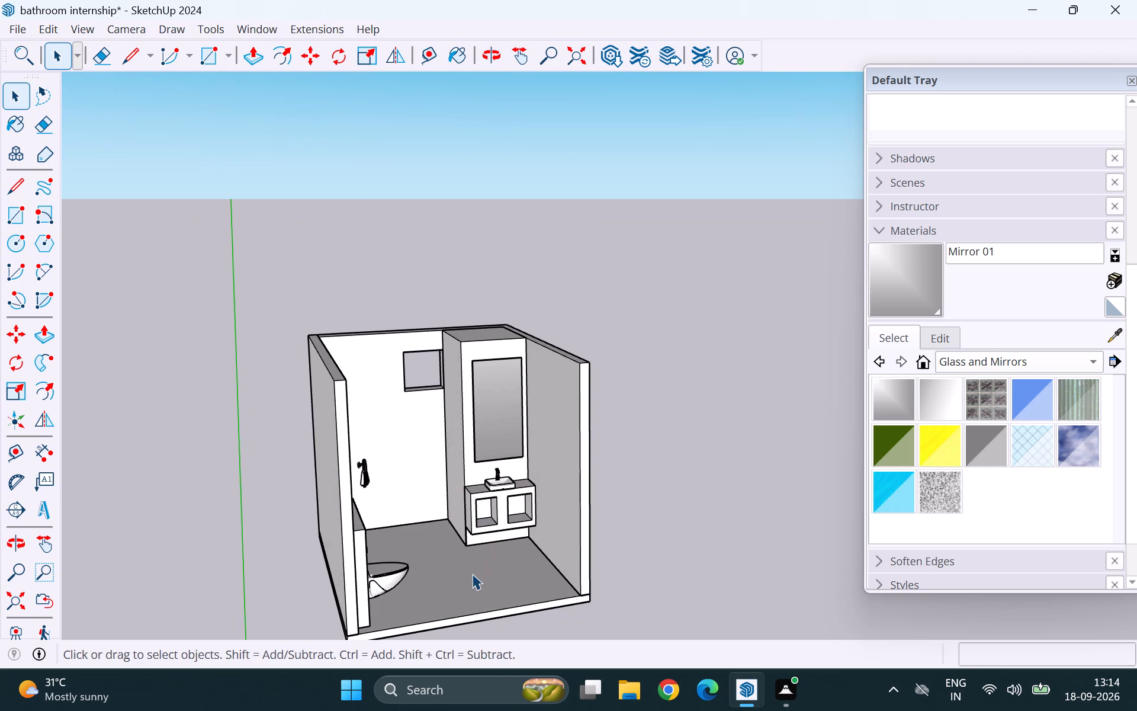
middle_click_drag(473, 562, 398, 544)
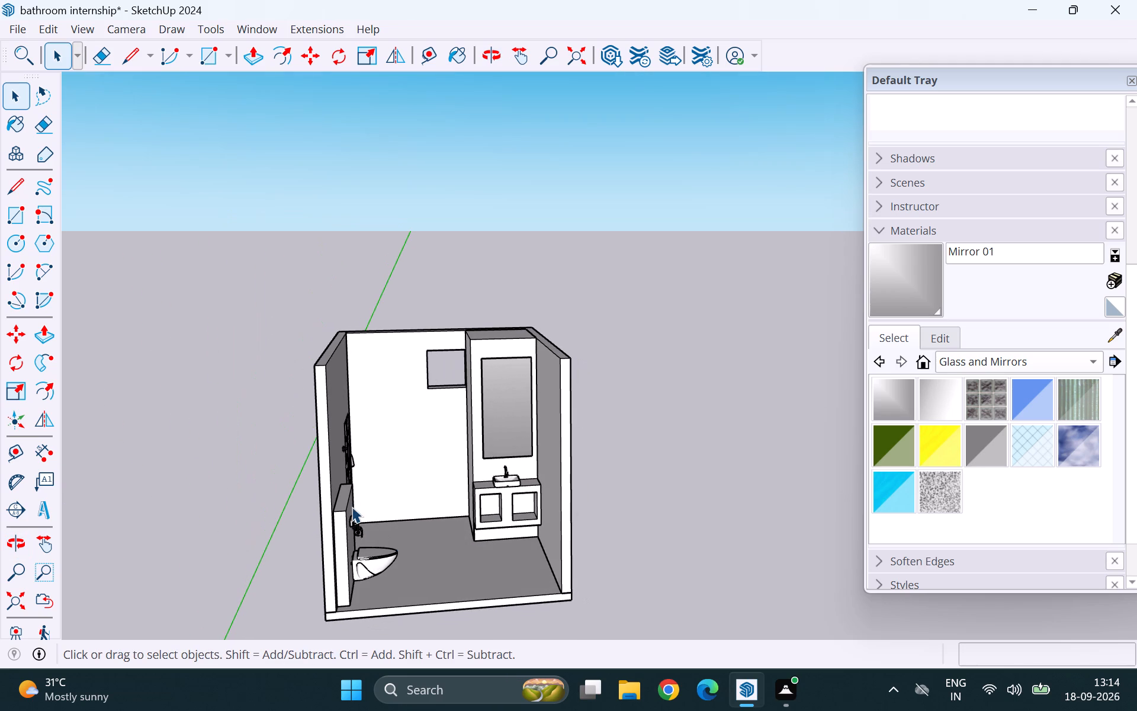
scroll(399, 403, "up", 2)
Open 3D Warehouse and replace the sink search with a model search for "shower".
left_click(262, 26)
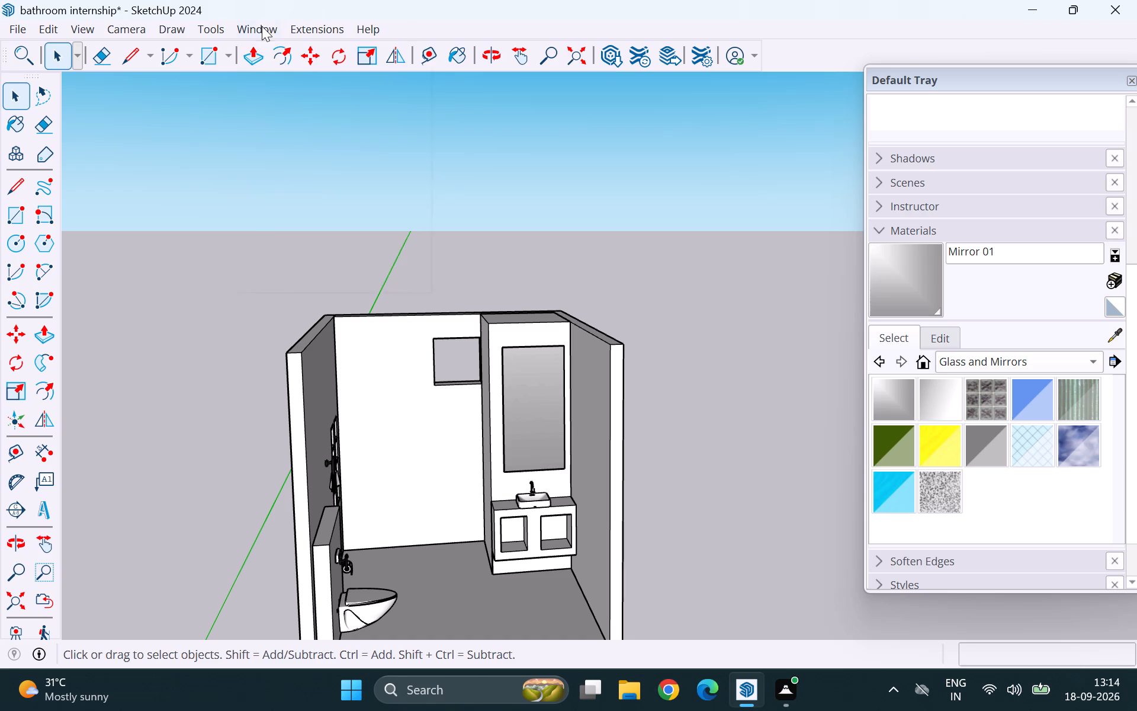
left_click(312, 168)
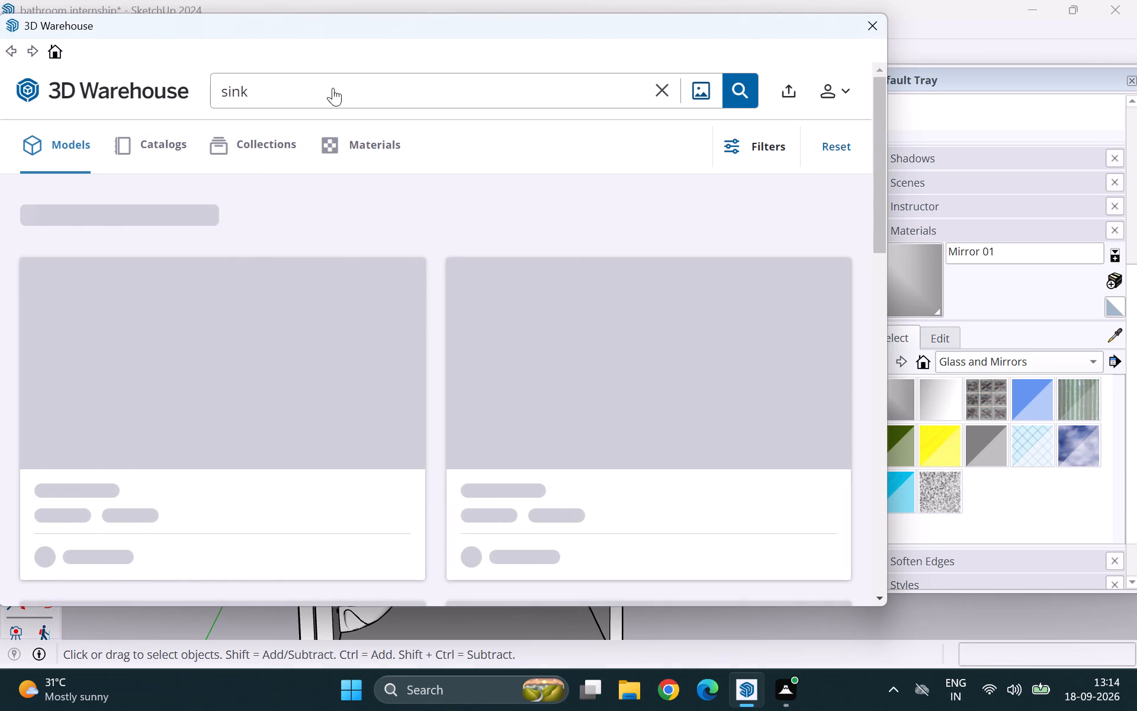
left_click(668, 95)
left_click(317, 94)
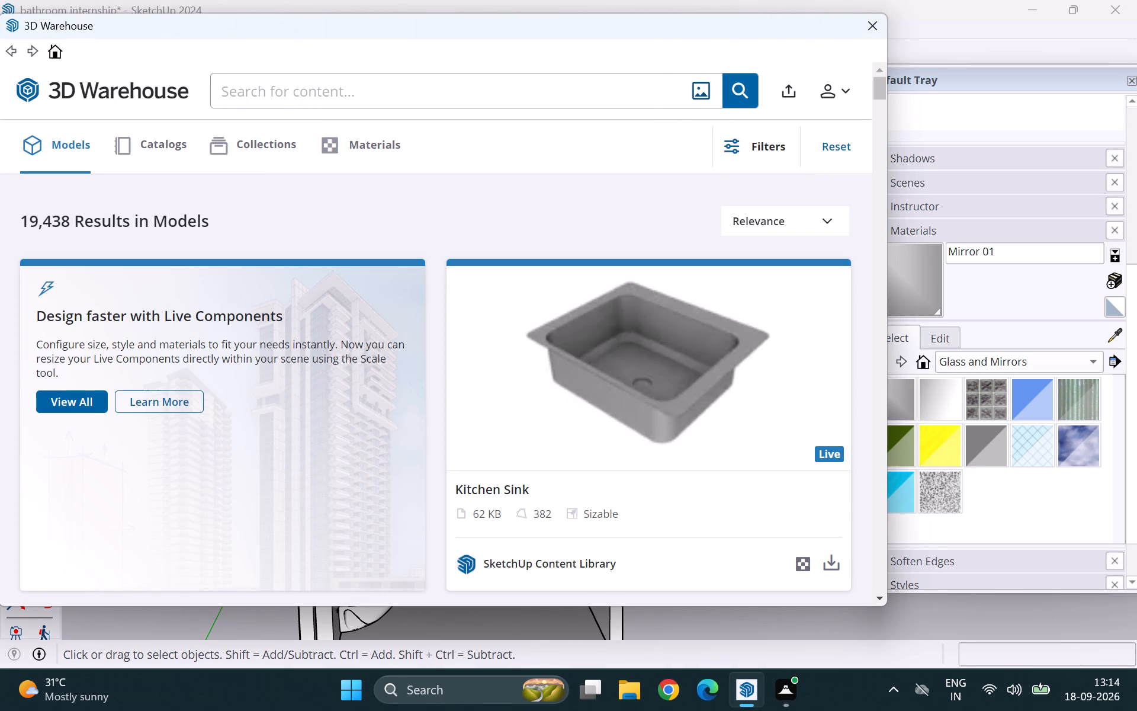
type("shower")
key("Return")
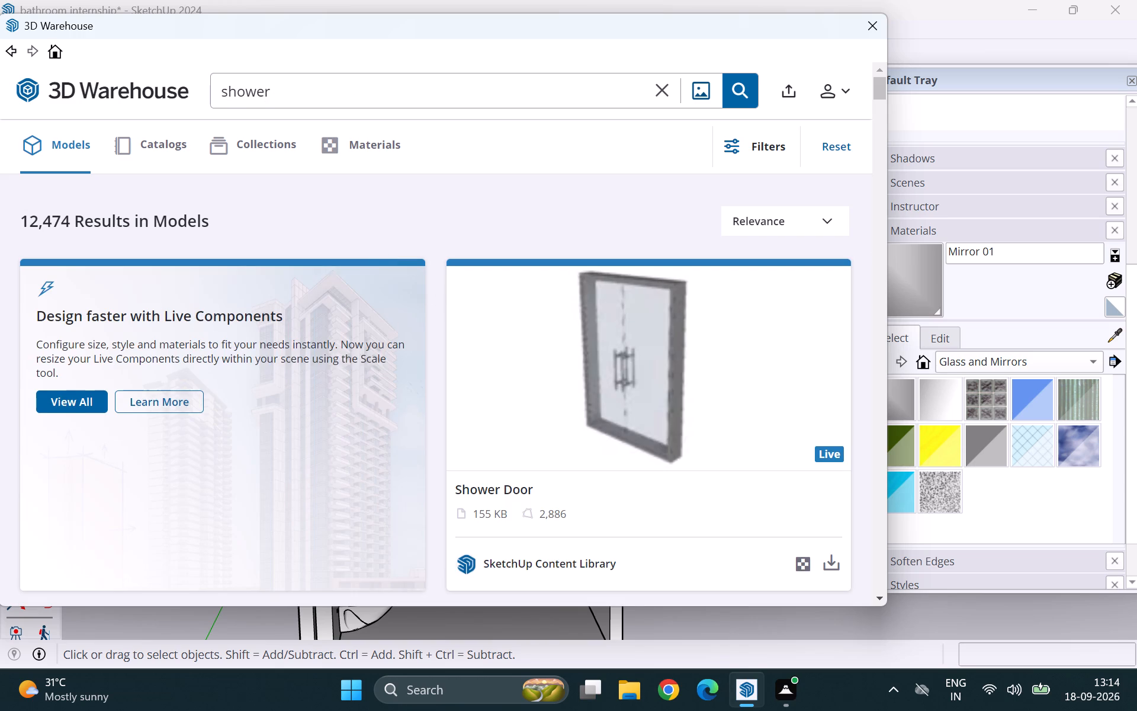
Browse the shower models in the search results for a shower fixture that suits the bathroom.
scroll(329, 358, "down", 1)
scroll(467, 373, "down", 4)
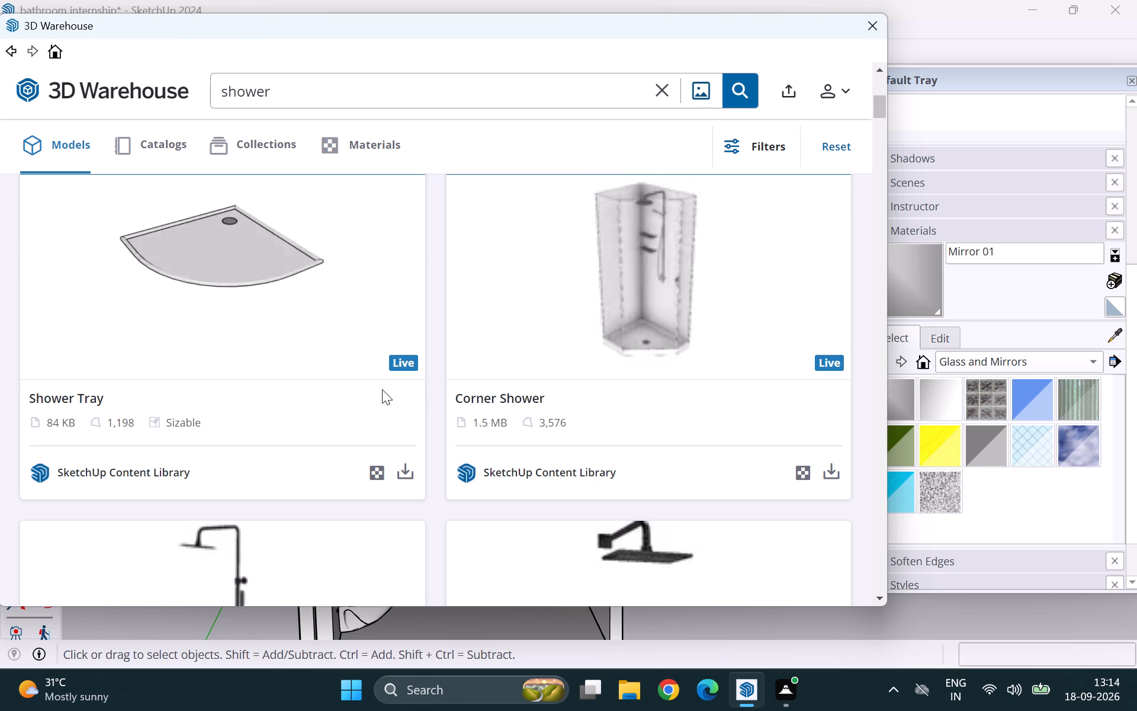
scroll(385, 398, "down", 8)
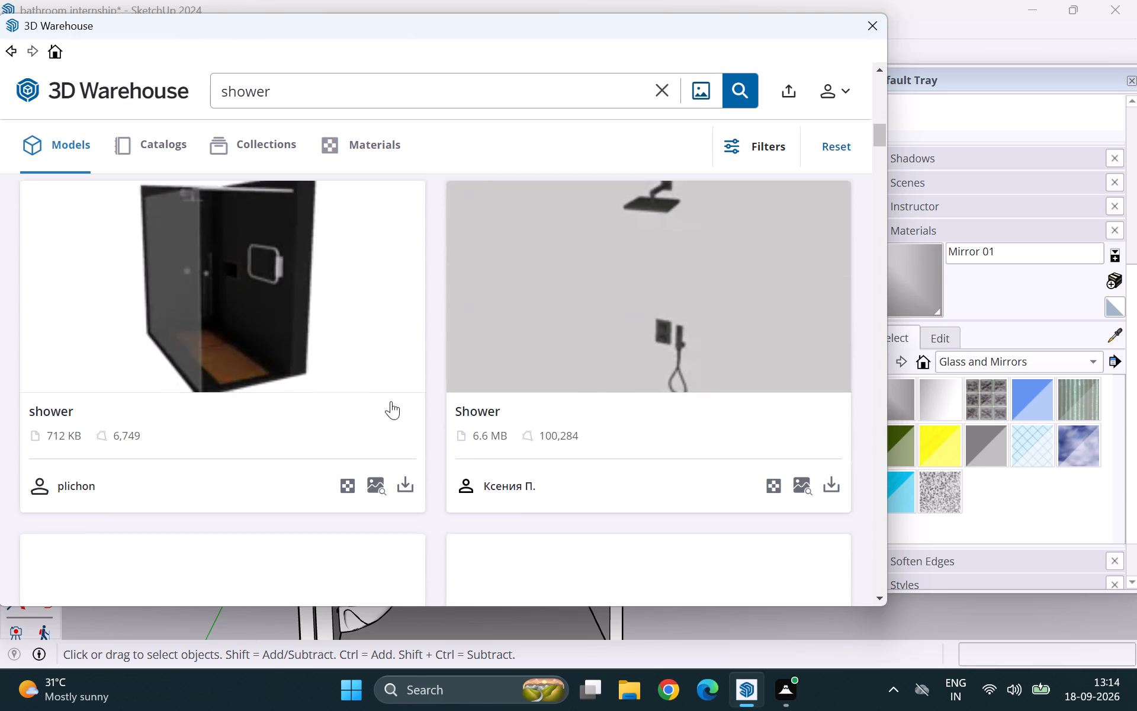
scroll(443, 419, "down", 5)
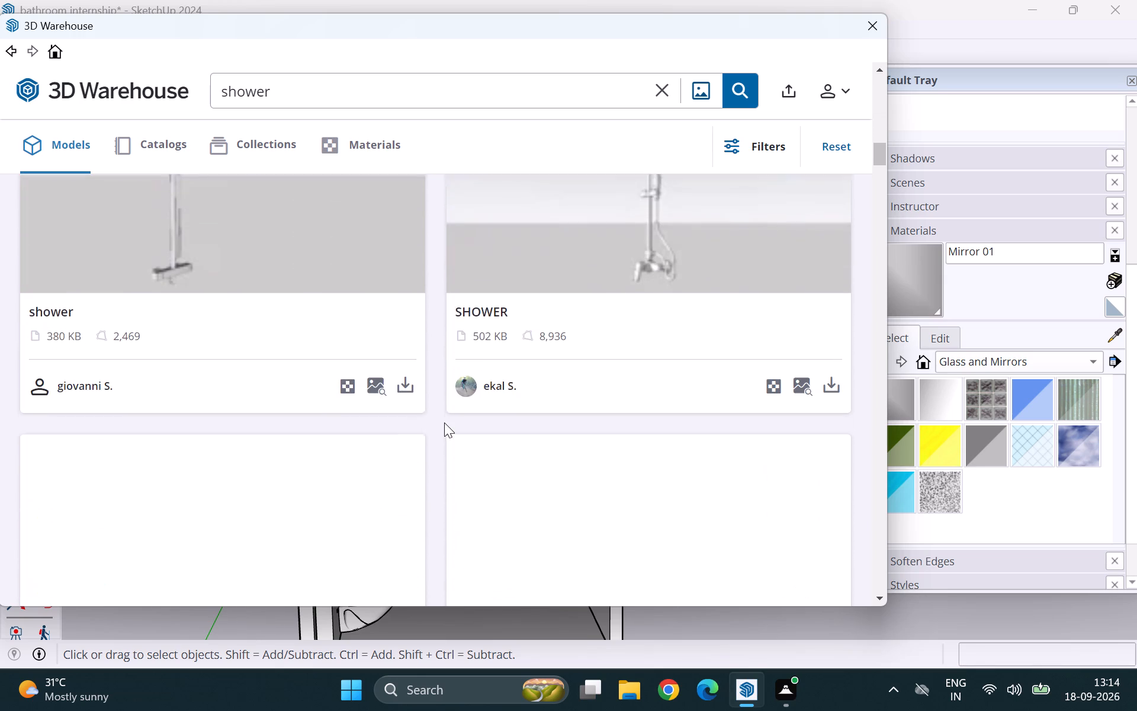
scroll(442, 418, "down", 9)
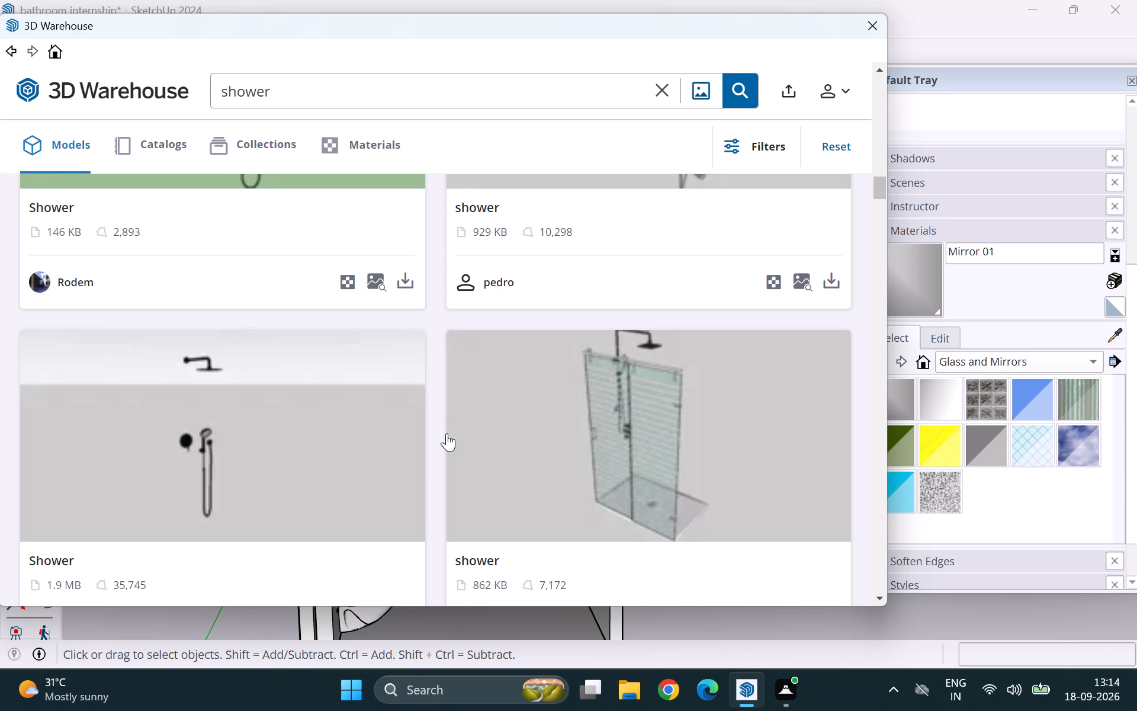
scroll(451, 441, "down", 3)
scroll(544, 438, "down", 1)
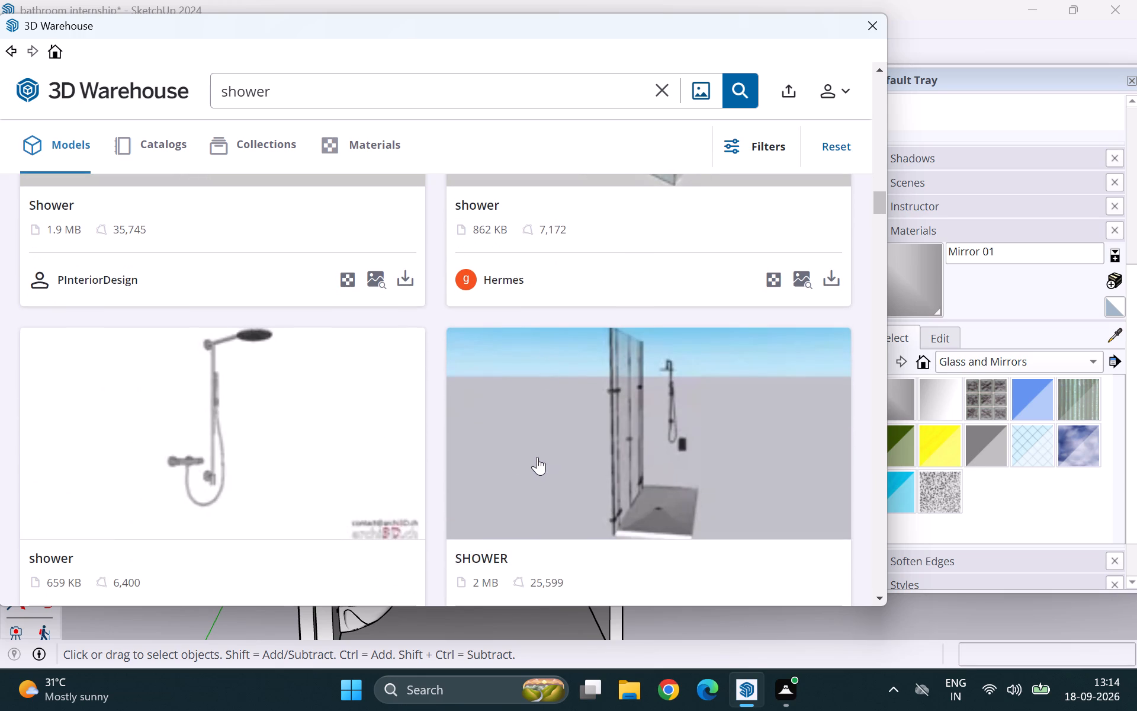
scroll(467, 447, "down", 7)
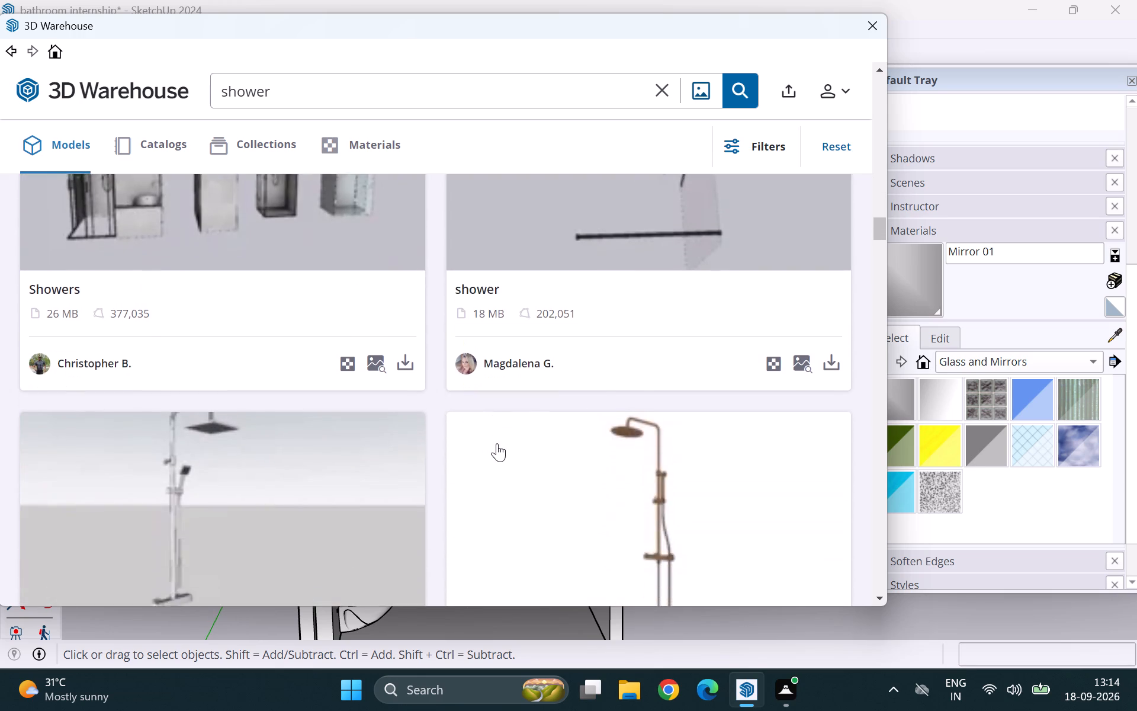
scroll(497, 443, "down", 6)
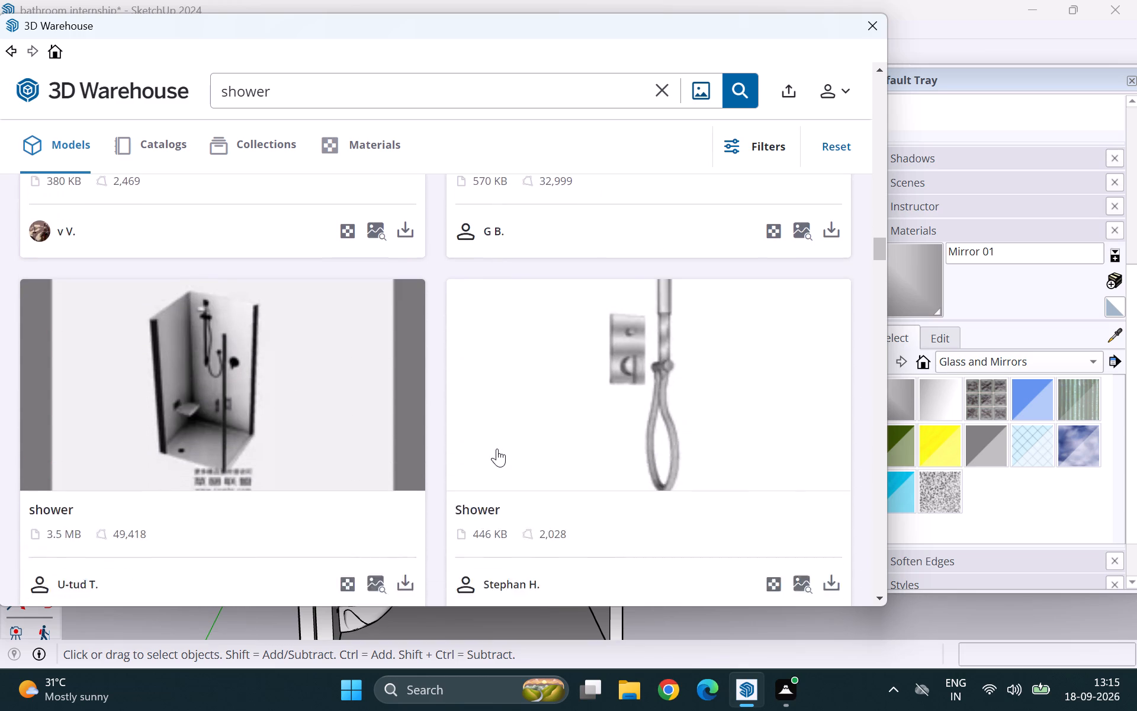
scroll(497, 451, "down", 7)
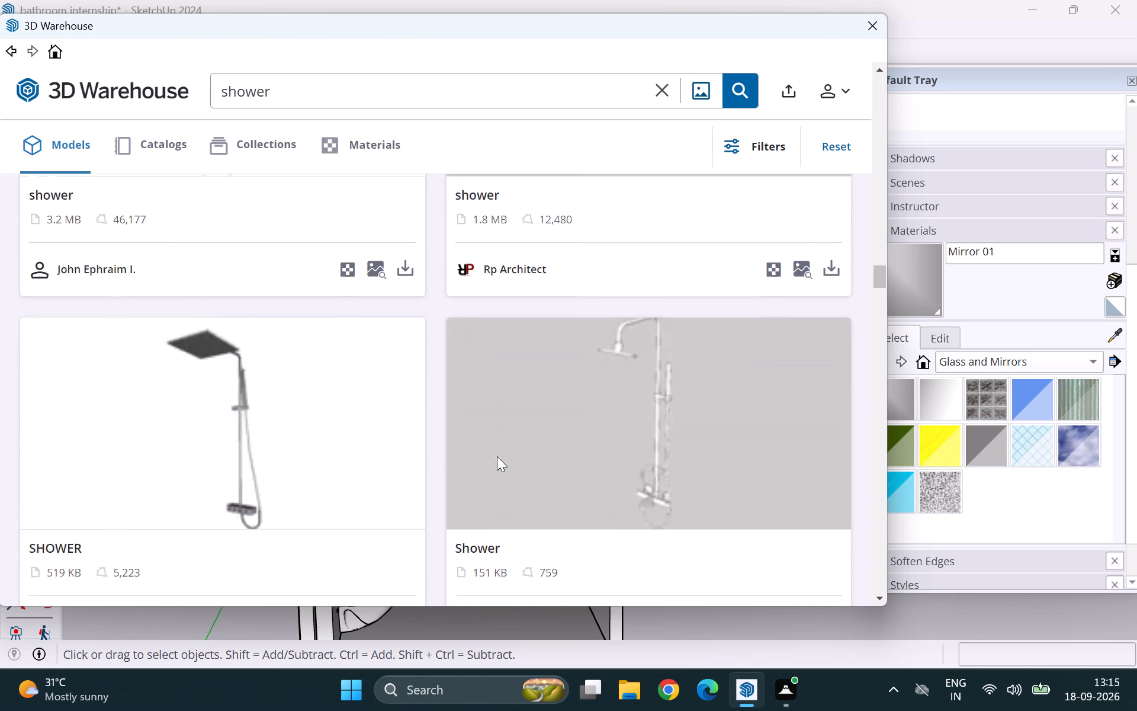
scroll(497, 456, "down", 4)
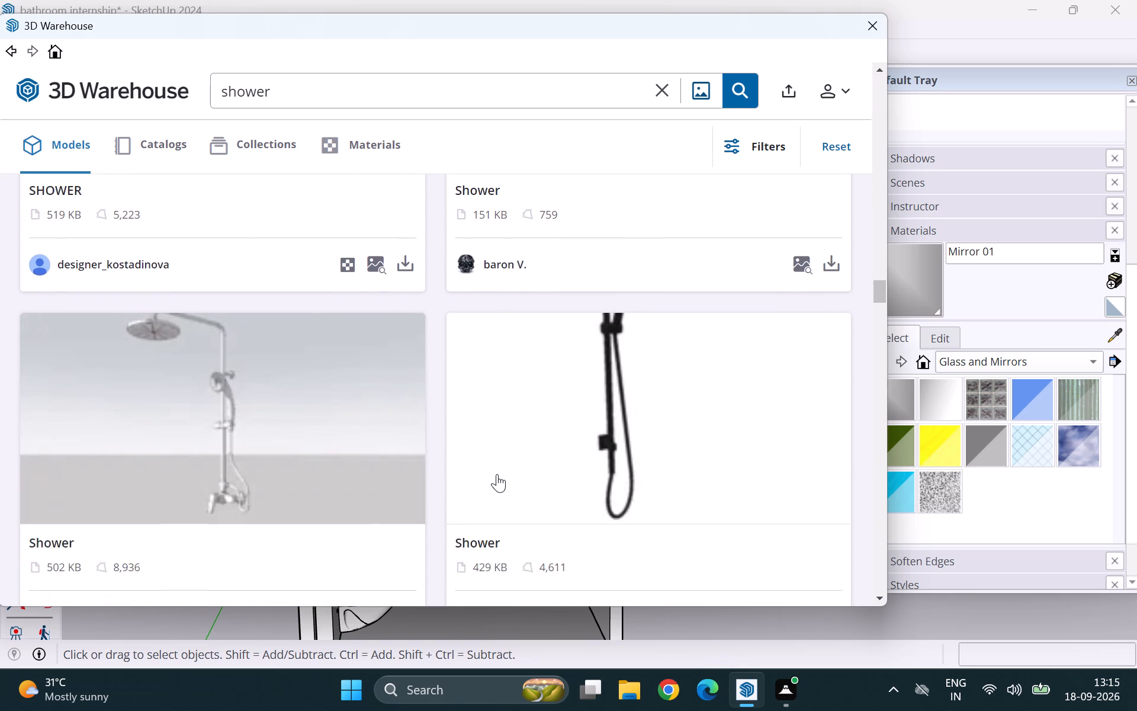
scroll(497, 474, "down", 8)
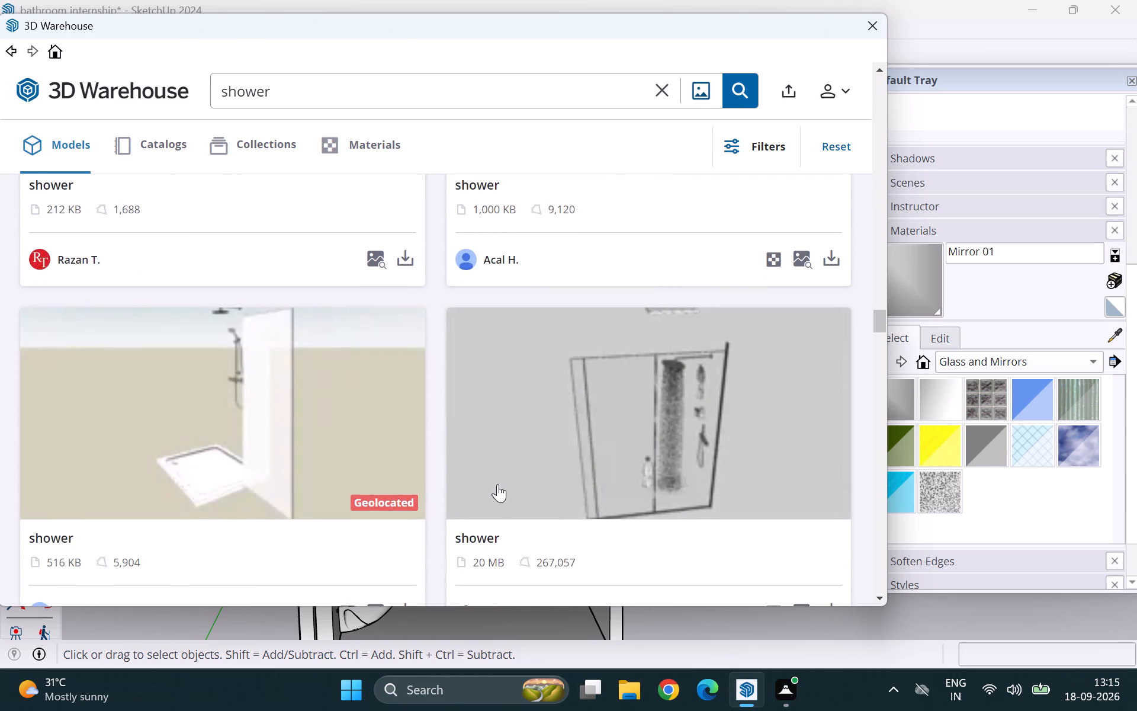
scroll(497, 484, "down", 10)
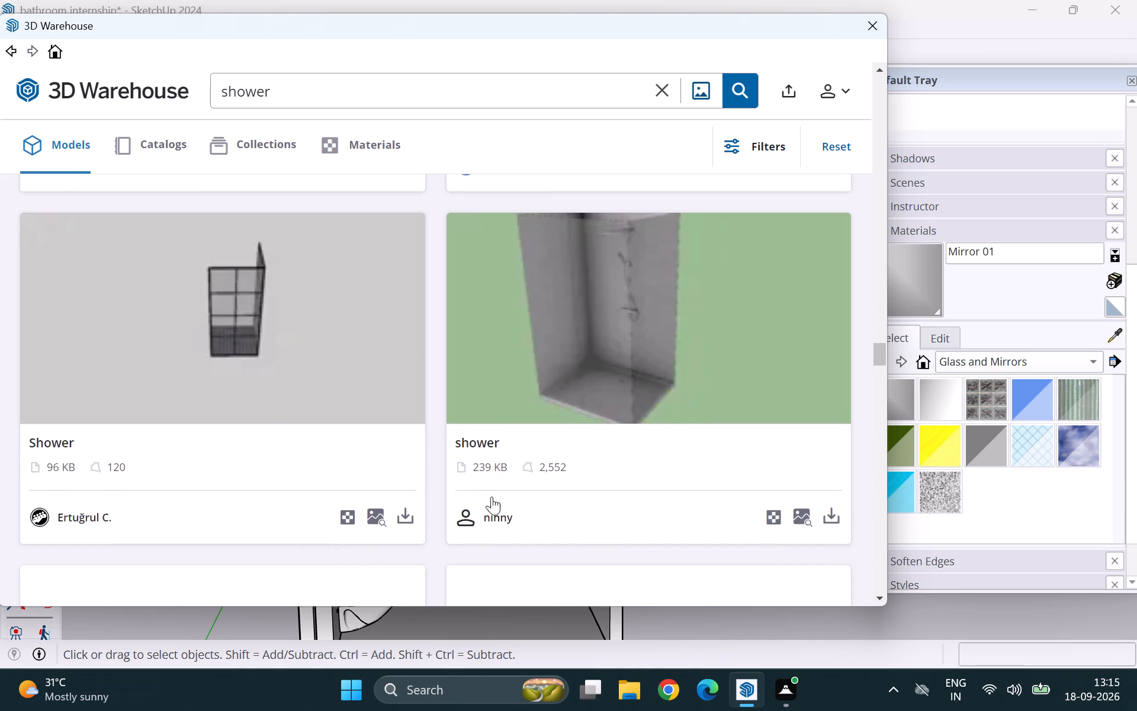
scroll(491, 498, "down", 5)
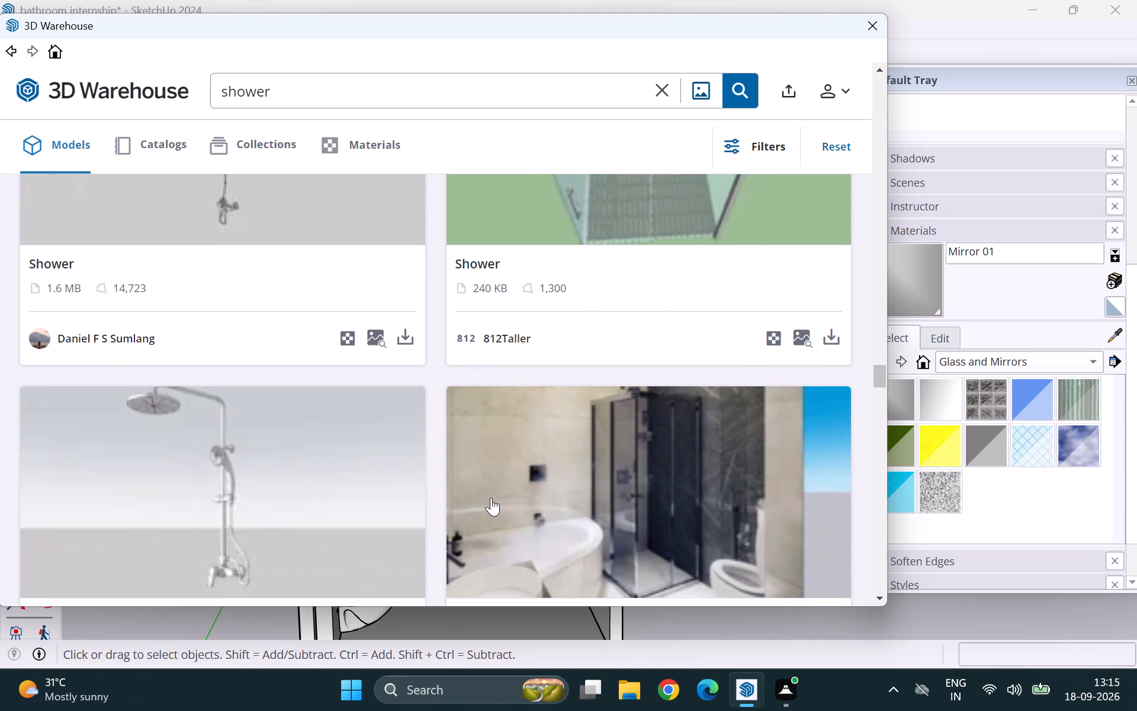